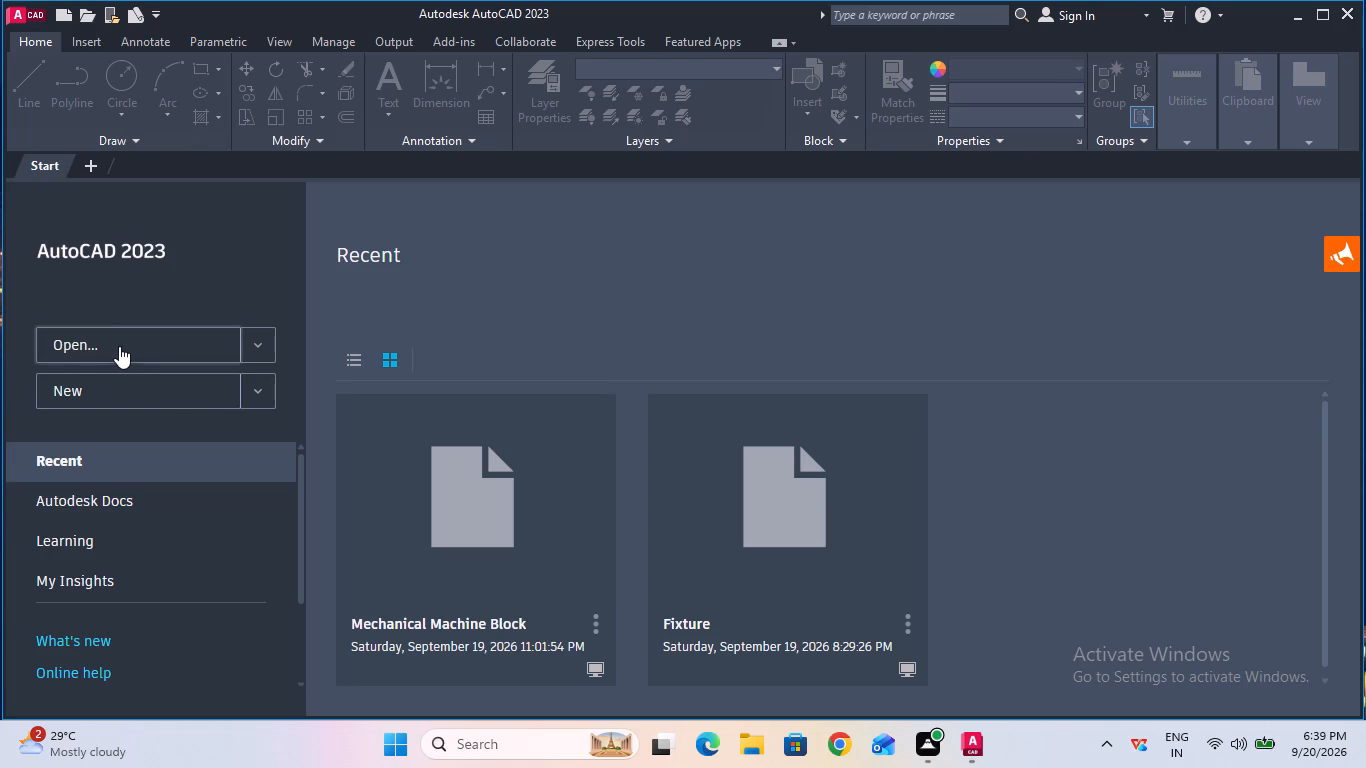
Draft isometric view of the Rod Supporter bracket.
Create a new blank drawing.
click(129, 384)
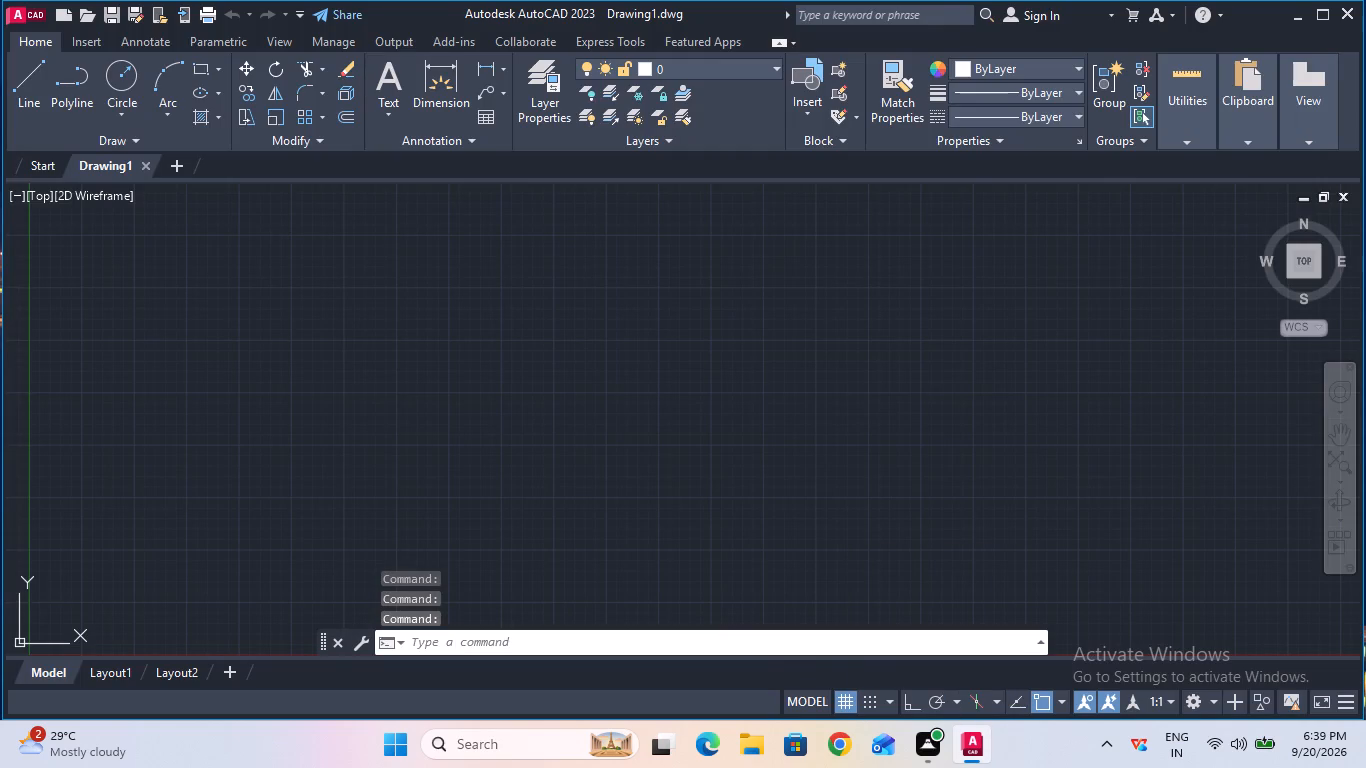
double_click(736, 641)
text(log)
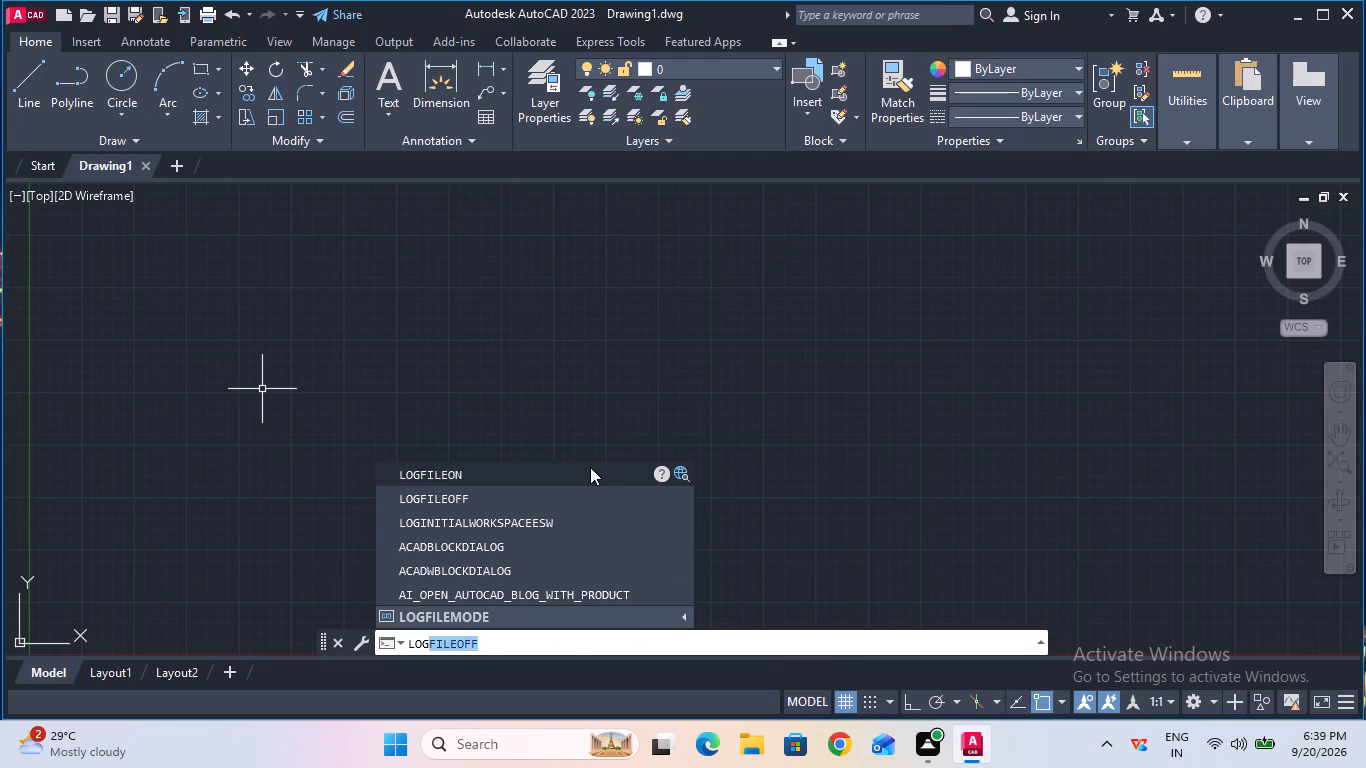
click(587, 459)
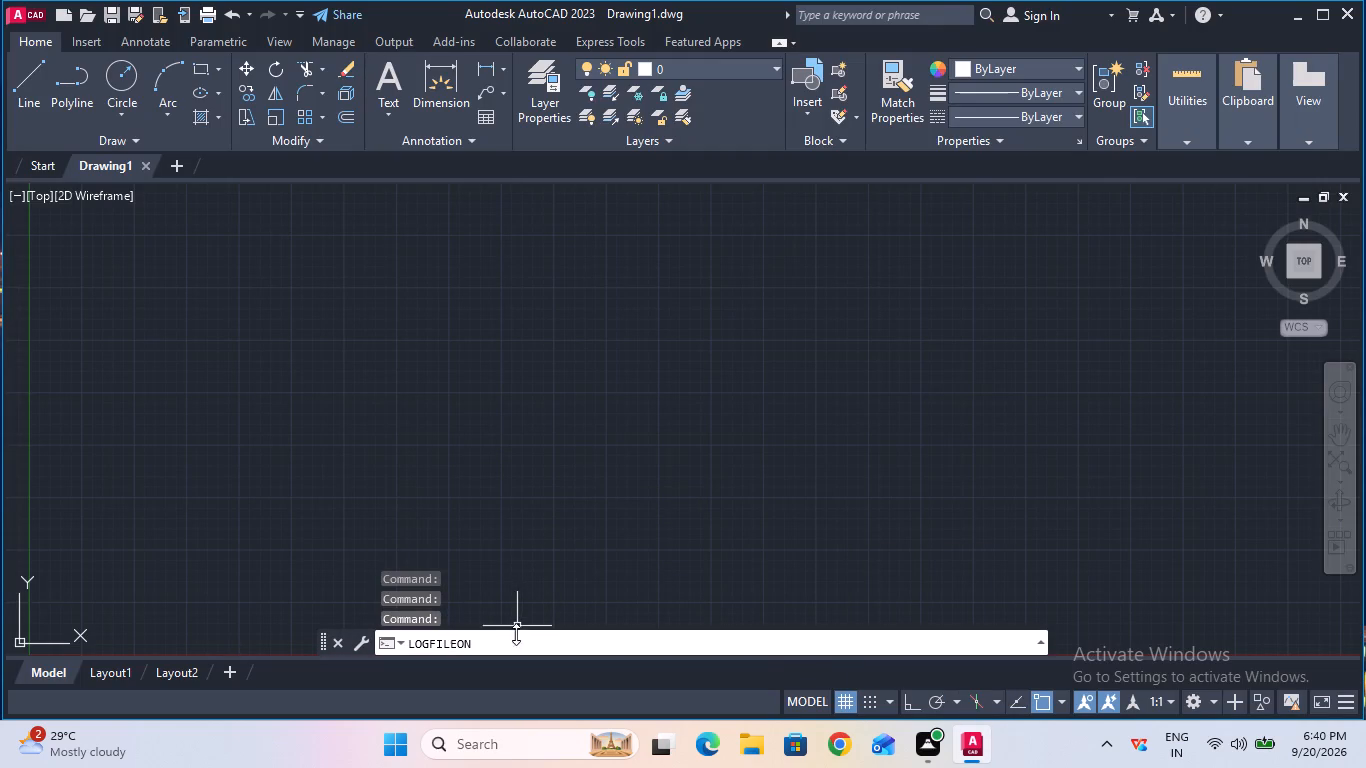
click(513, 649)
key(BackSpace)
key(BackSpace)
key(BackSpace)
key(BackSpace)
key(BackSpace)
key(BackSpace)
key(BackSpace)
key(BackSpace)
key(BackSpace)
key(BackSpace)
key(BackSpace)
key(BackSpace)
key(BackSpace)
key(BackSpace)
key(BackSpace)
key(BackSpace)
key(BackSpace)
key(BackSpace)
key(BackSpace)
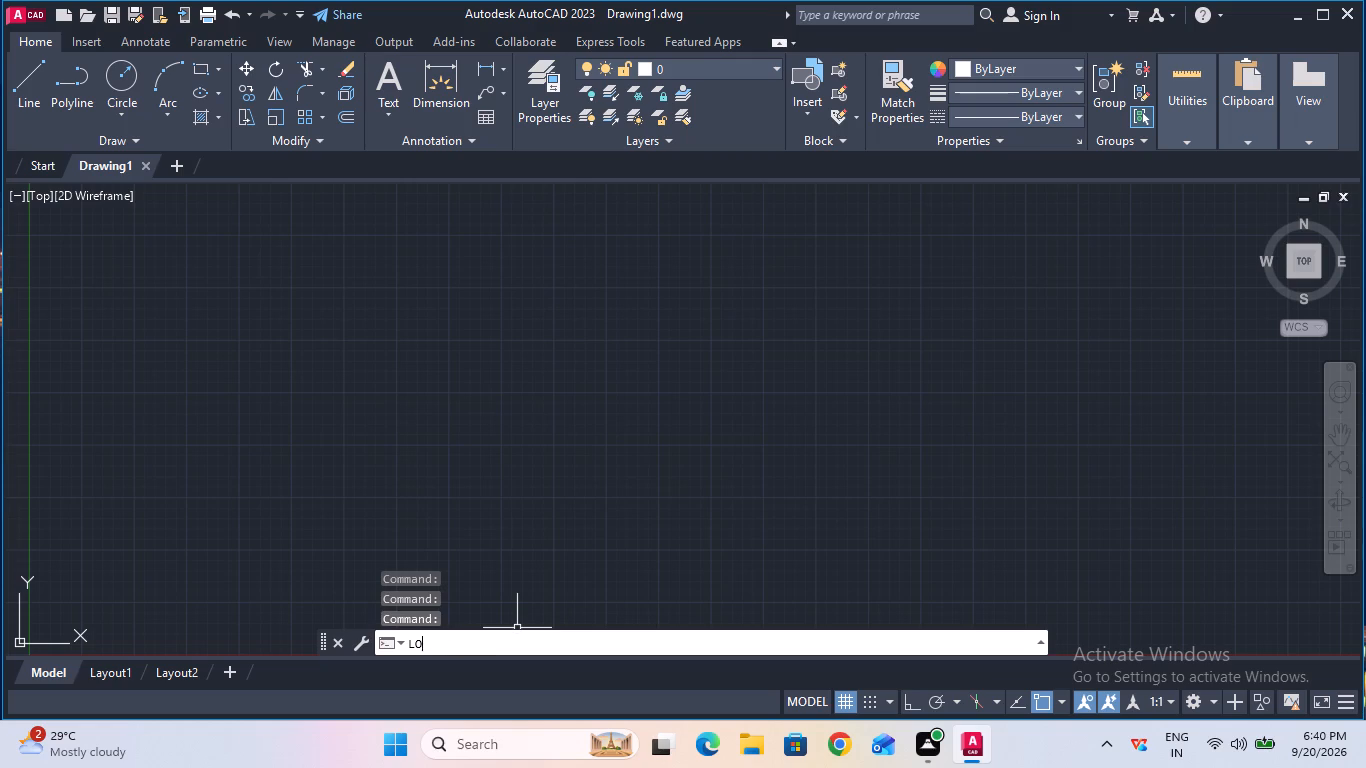
Turn on command log file recording with LOGFILEON.
text(lo)
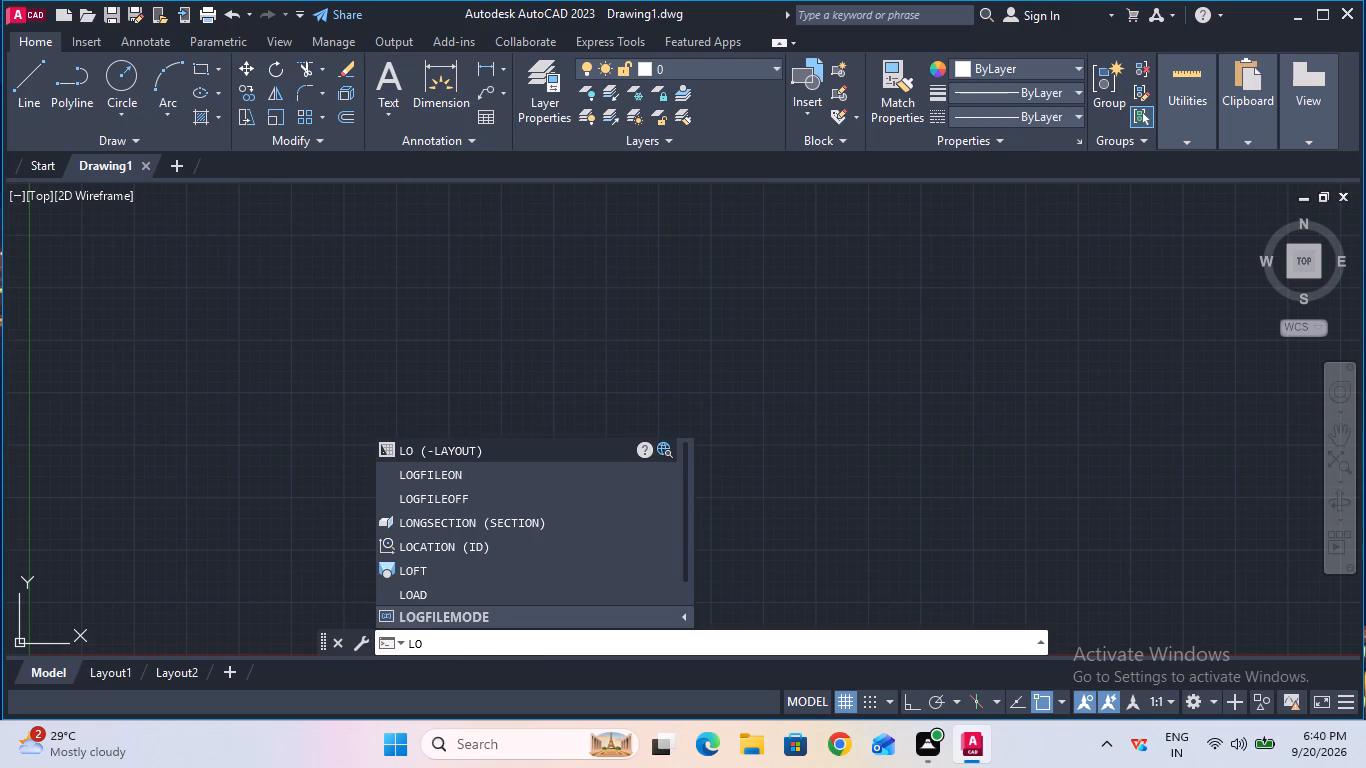
click(462, 471)
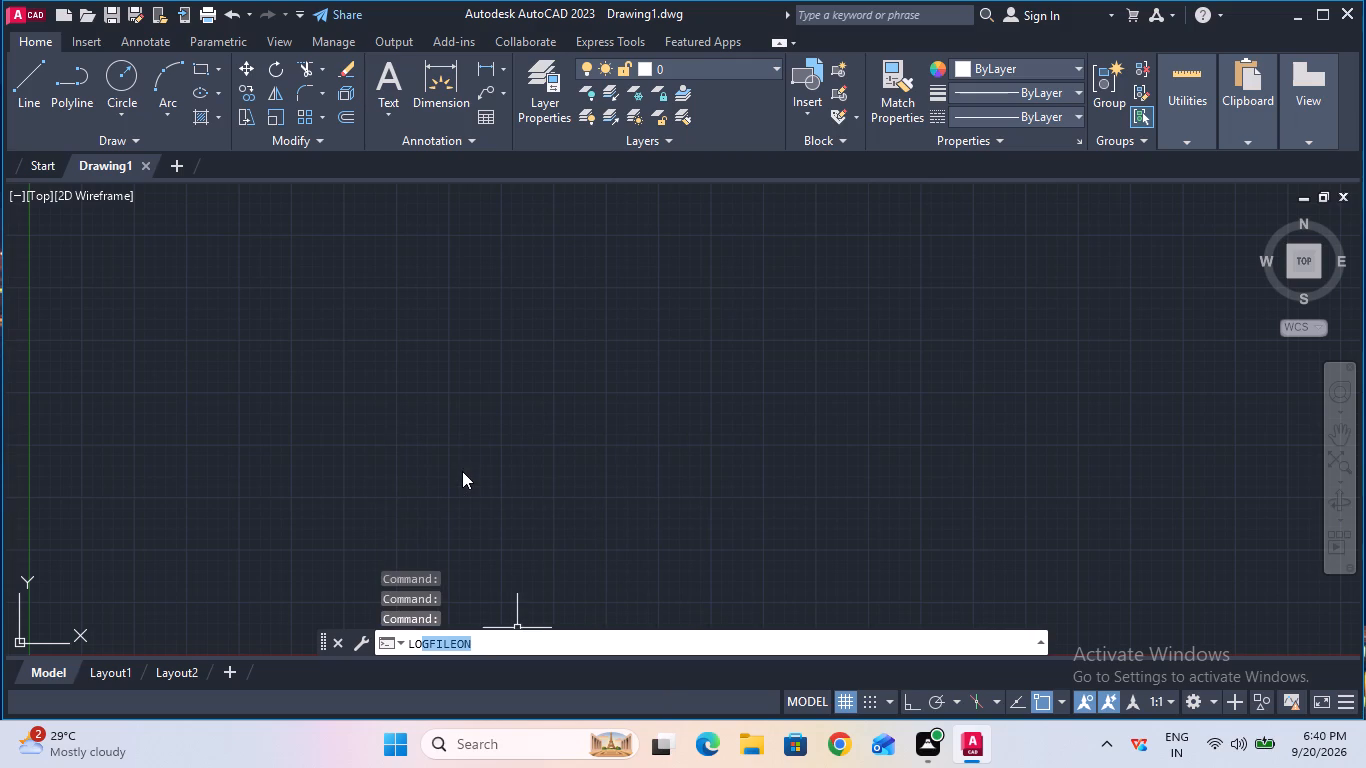
click(549, 650)
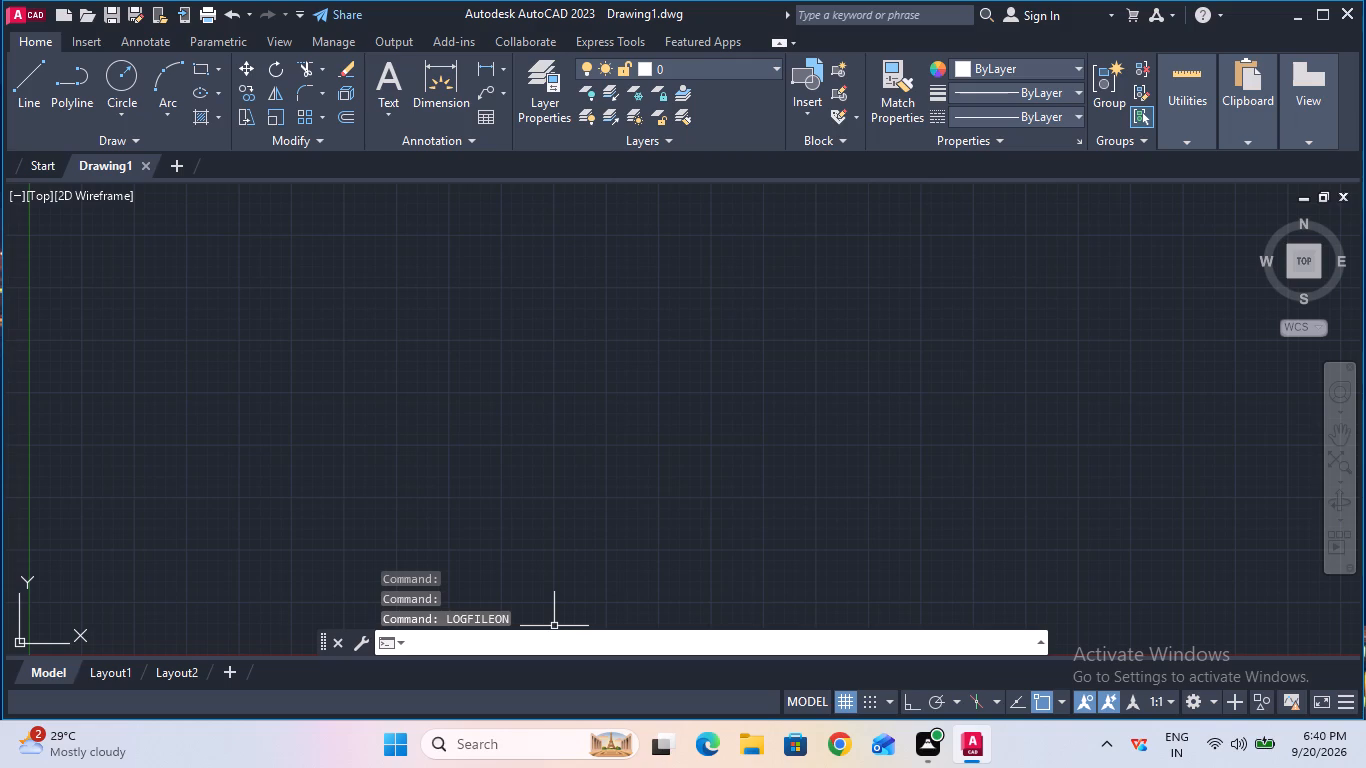
Configure the drawing units with length precision 0, millimeters as the insertion scale and International lighting units.
text(uni)
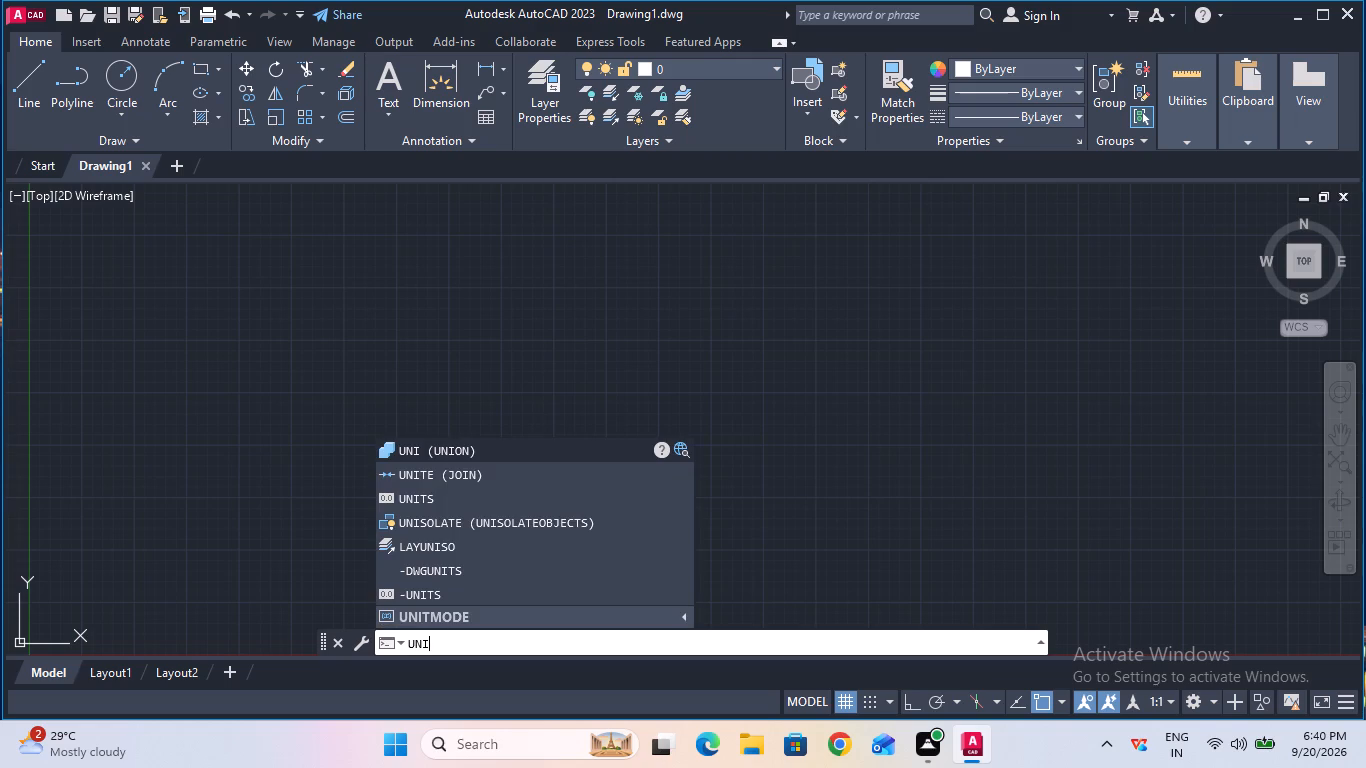
click(481, 494)
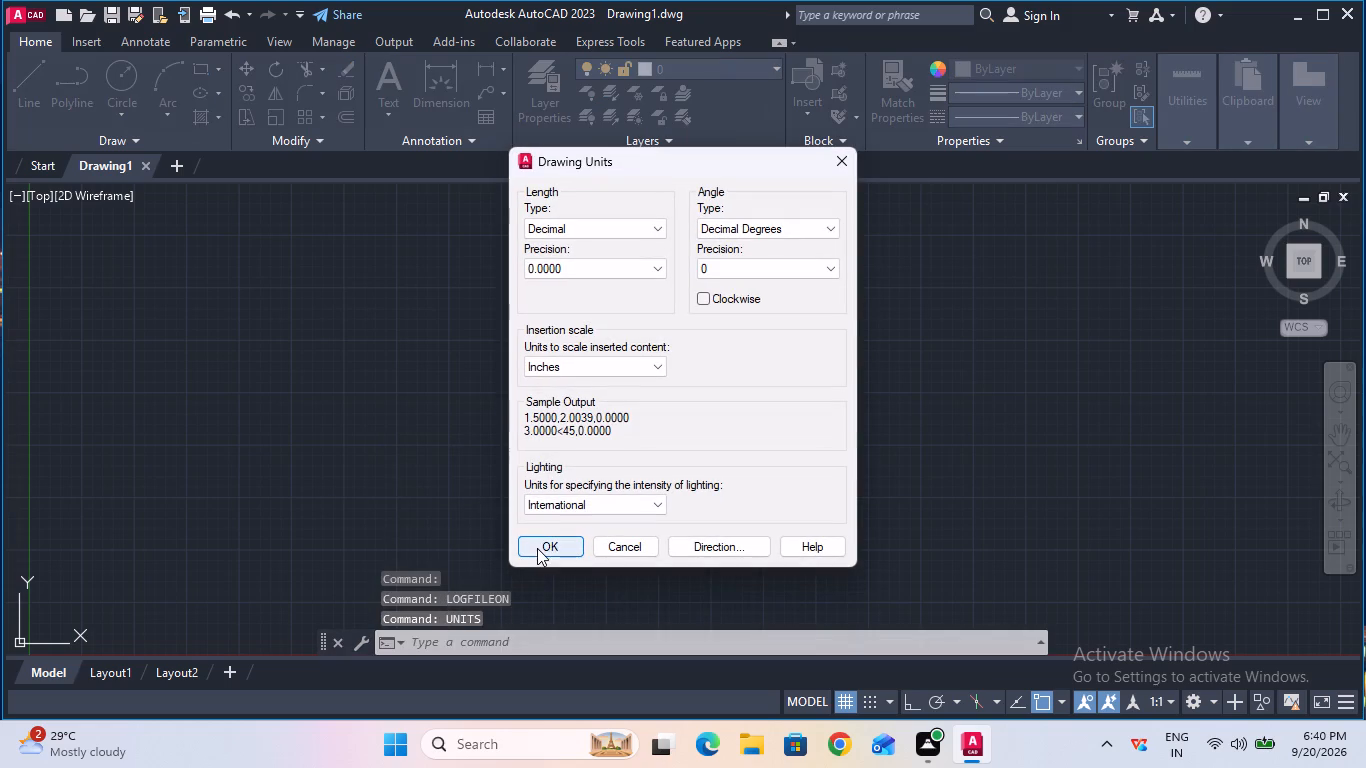
click(640, 272)
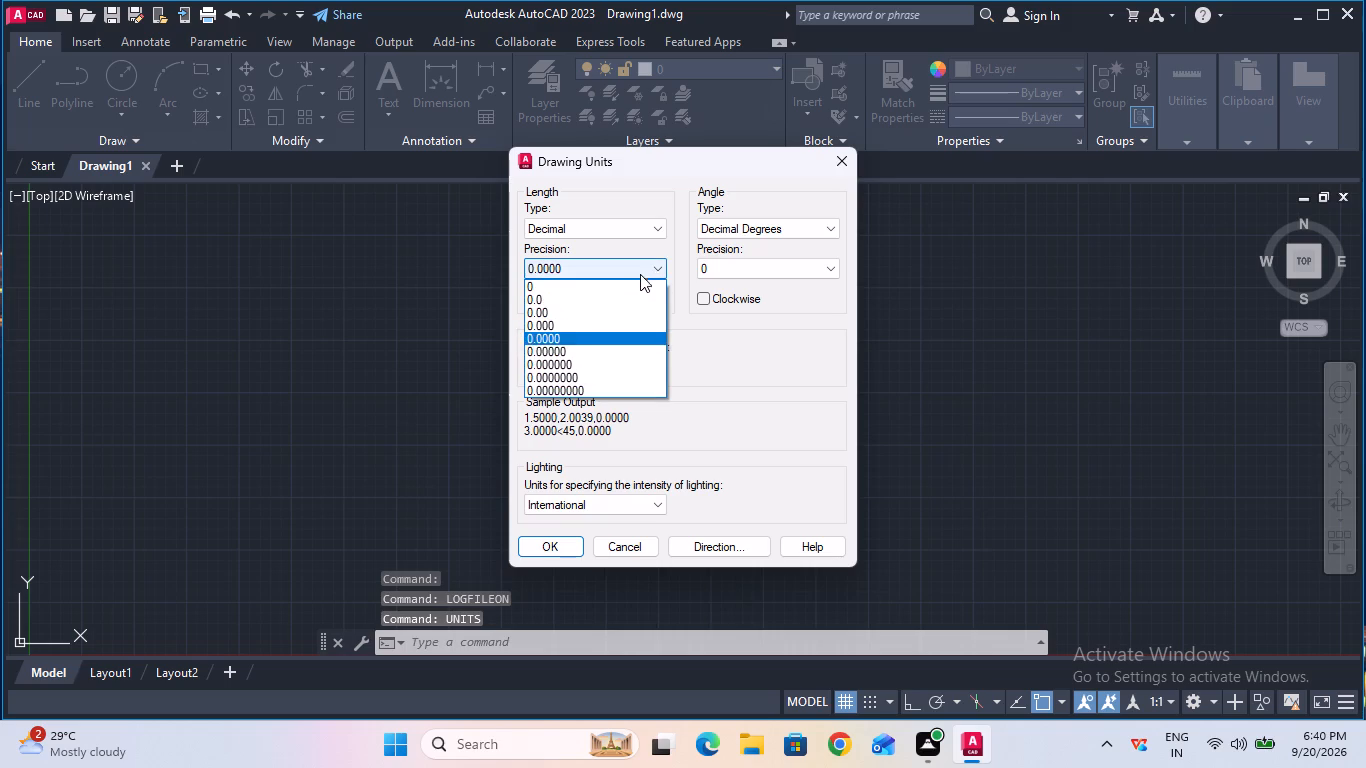
click(641, 286)
click(622, 374)
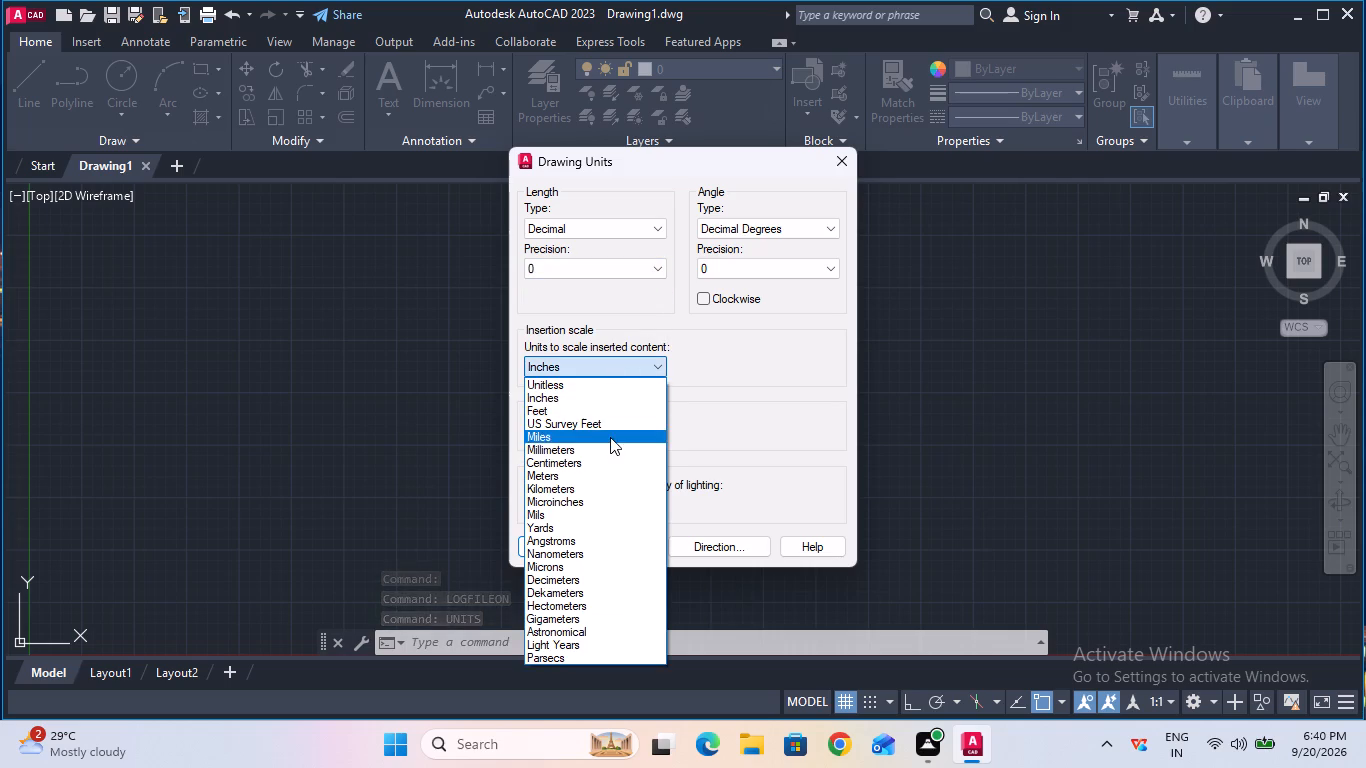
click(611, 451)
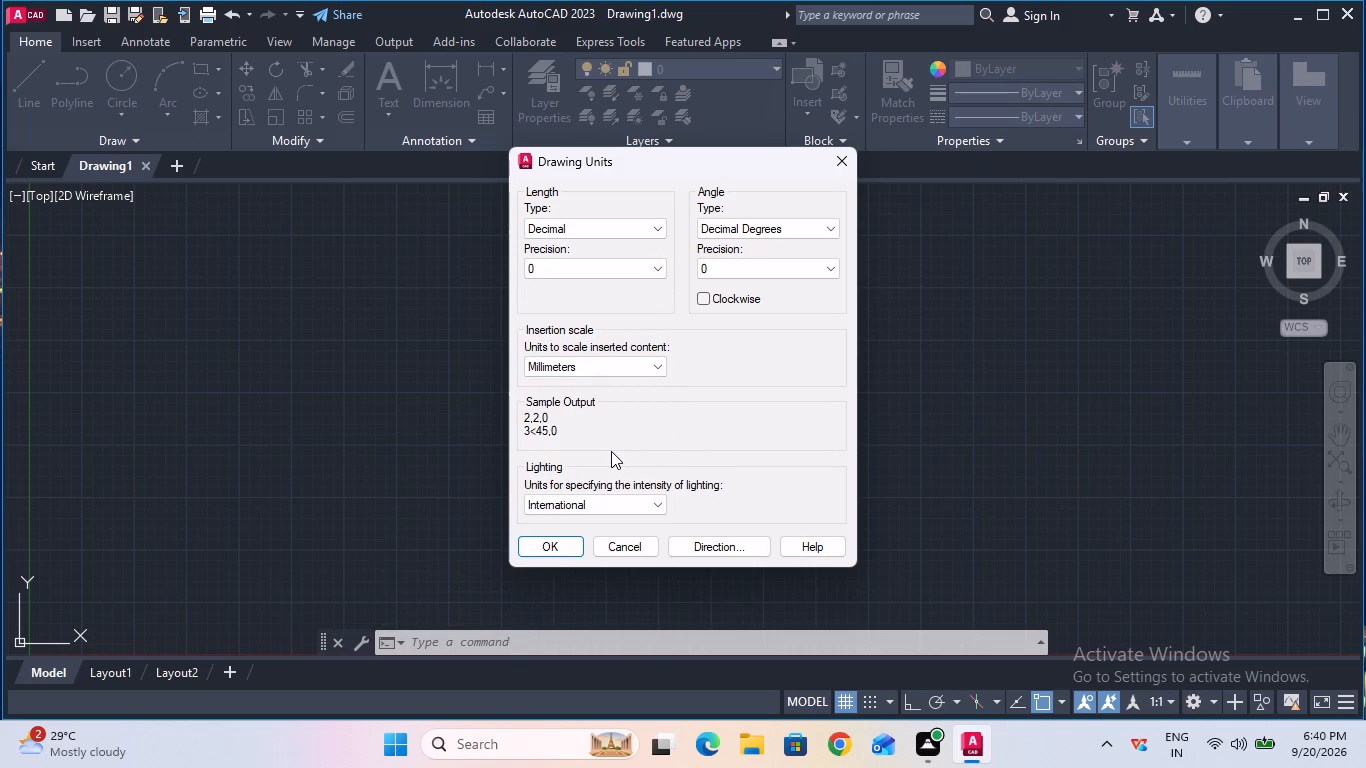
click(621, 514)
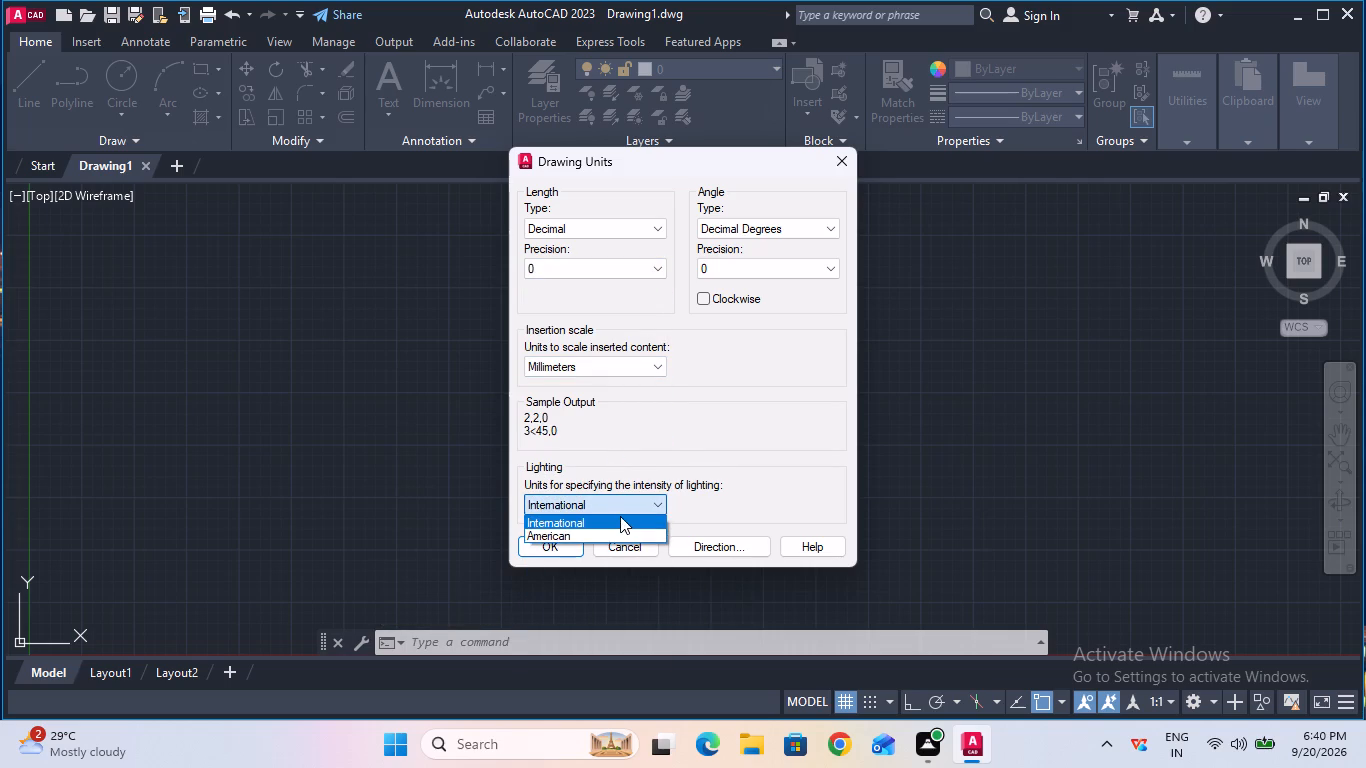
click(620, 516)
click(567, 543)
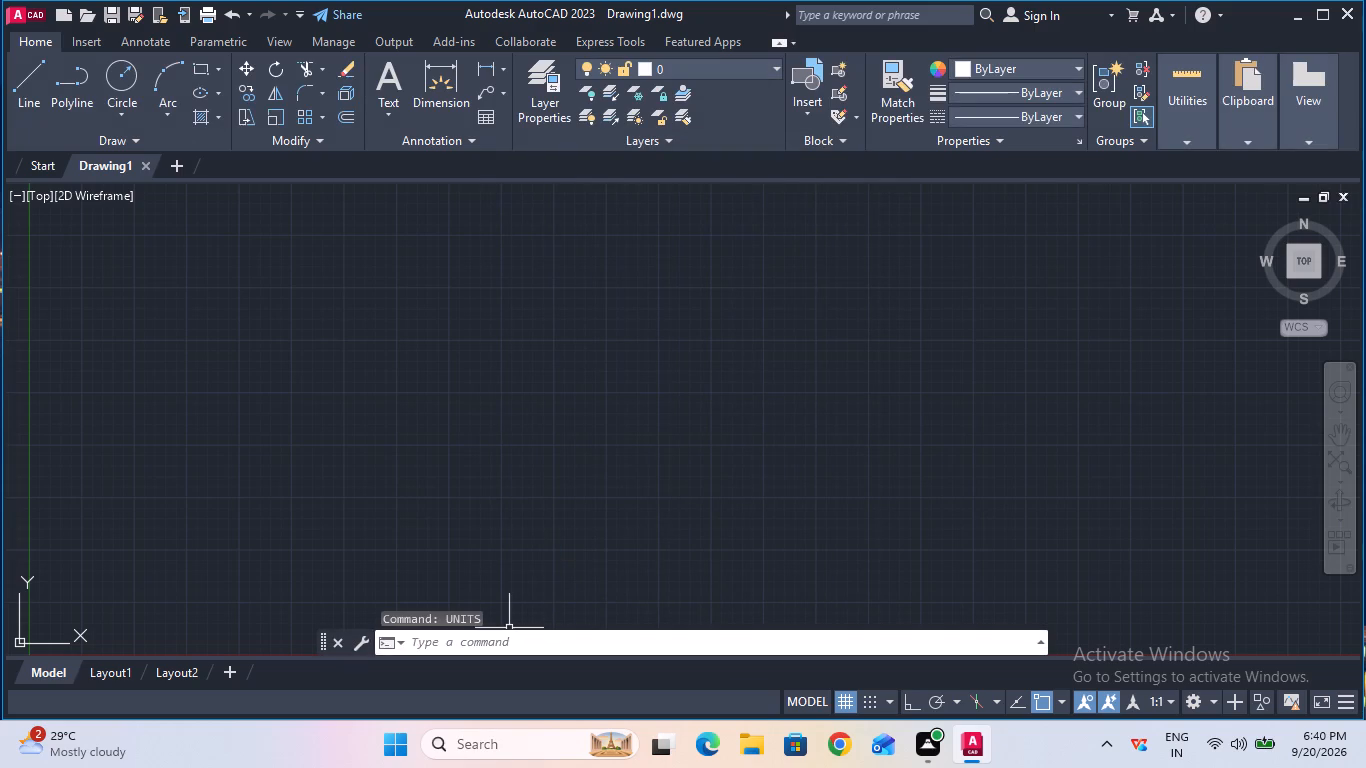
Modify the Standard dimension style to use text height 6 and ISO standard text alignment.
click(499, 649)
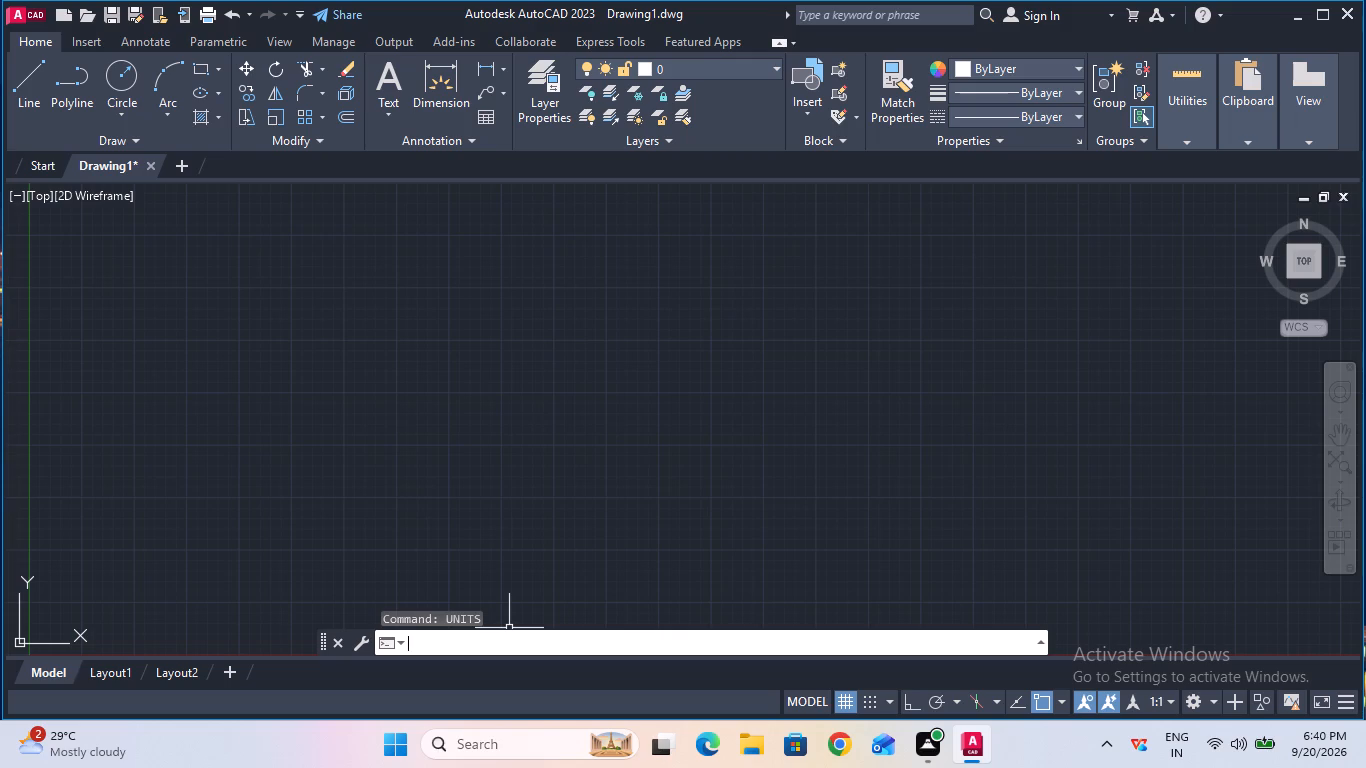
key(d)
key(Return)
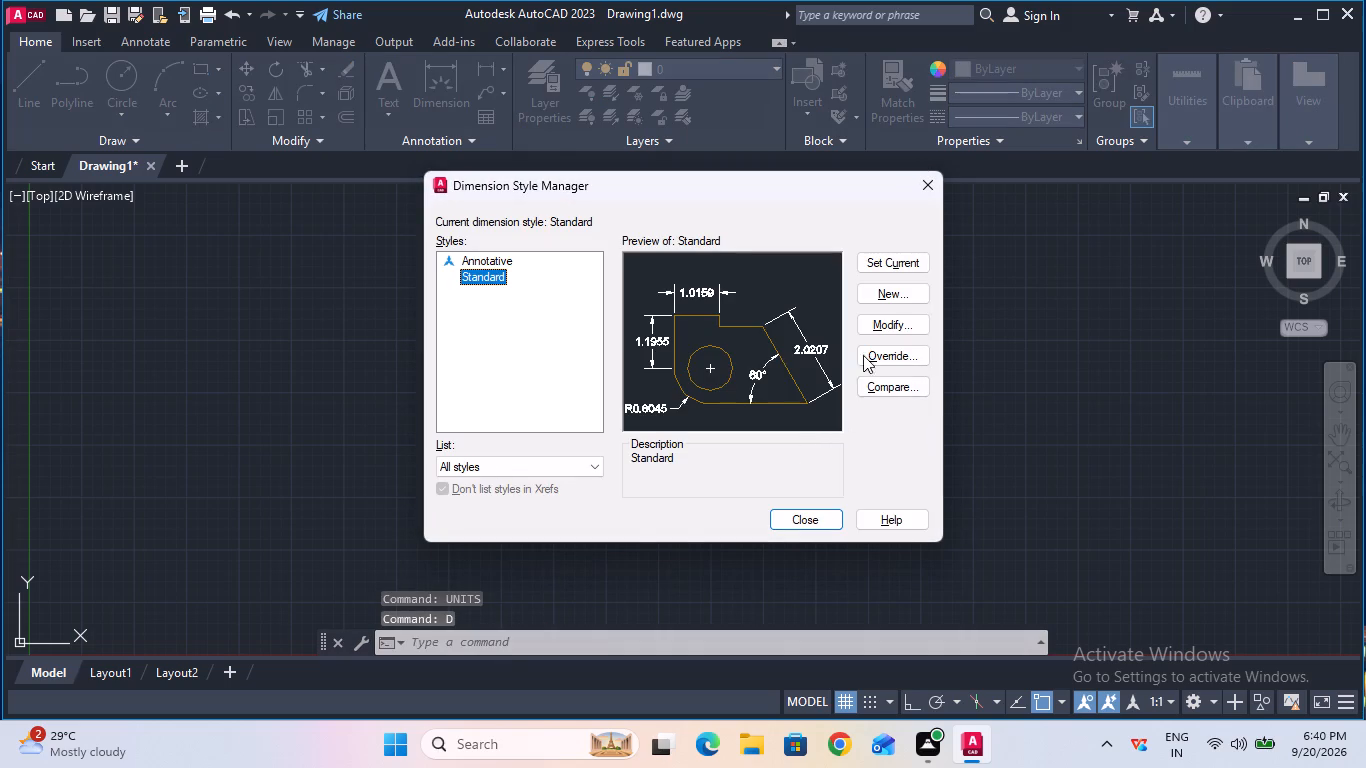
click(882, 332)
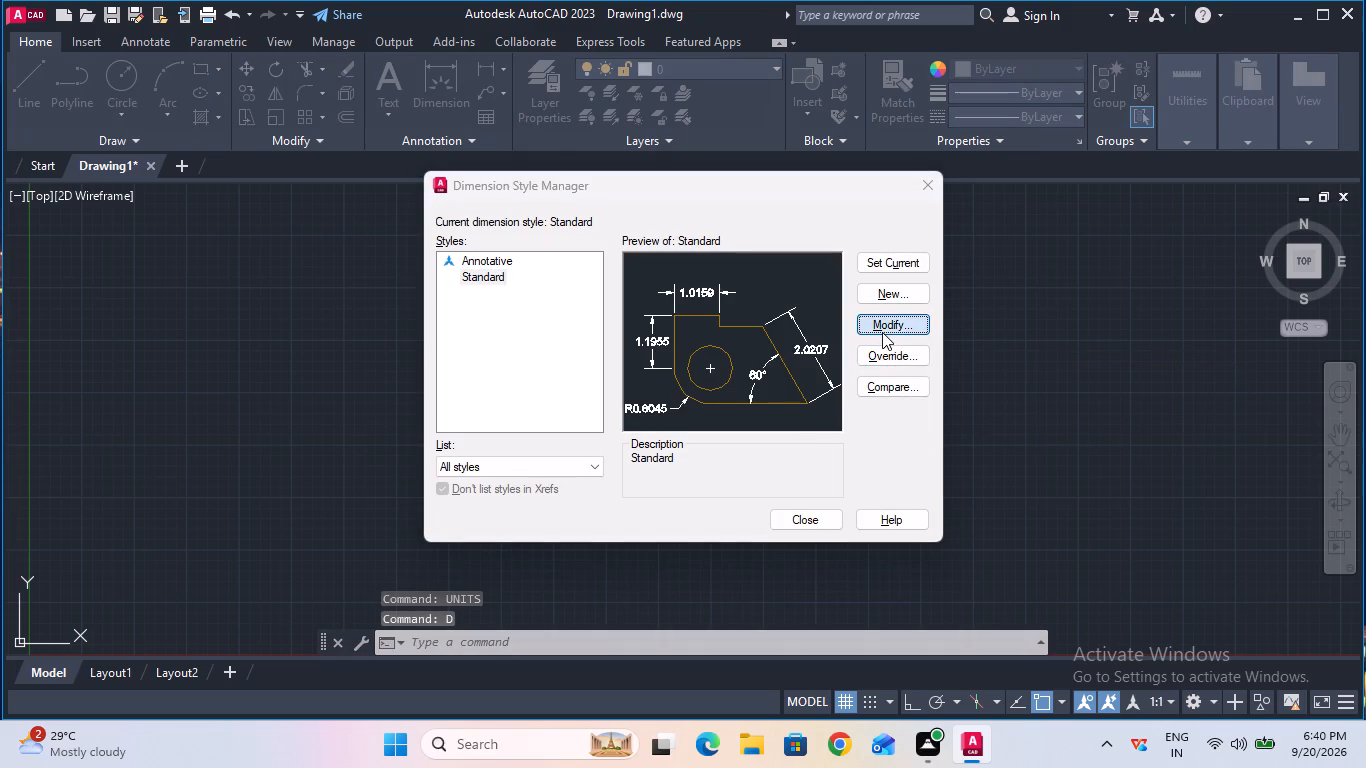
click(645, 286)
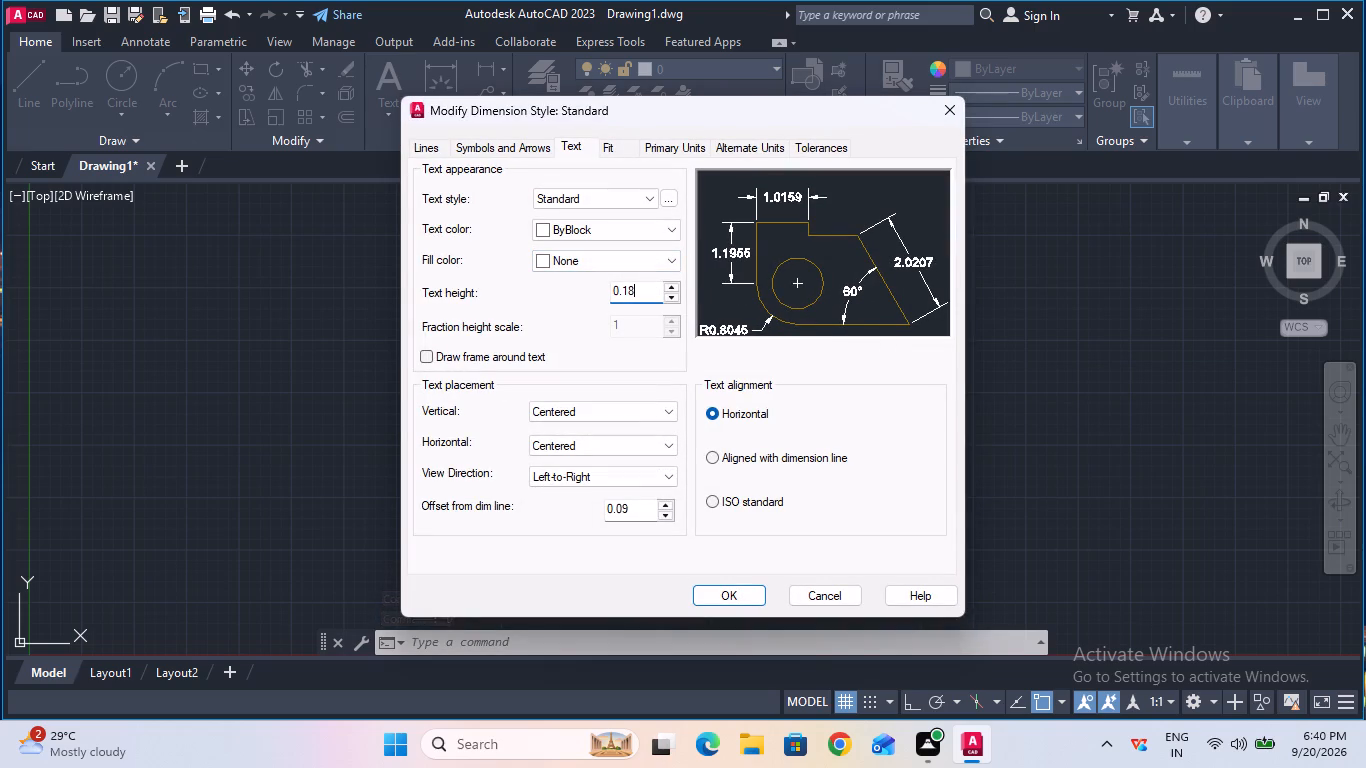
key(BackSpace)
key(BackSpace)
key(BackSpace)
key(BackSpace)
key(BackSpace)
key(BackSpace)
key(BackSpace)
key(BackSpace)
key(BackSpace)
key(BackSpace)
key(BackSpace)
key(BackSpace)
key(BackSpace)
key(6)
click(713, 505)
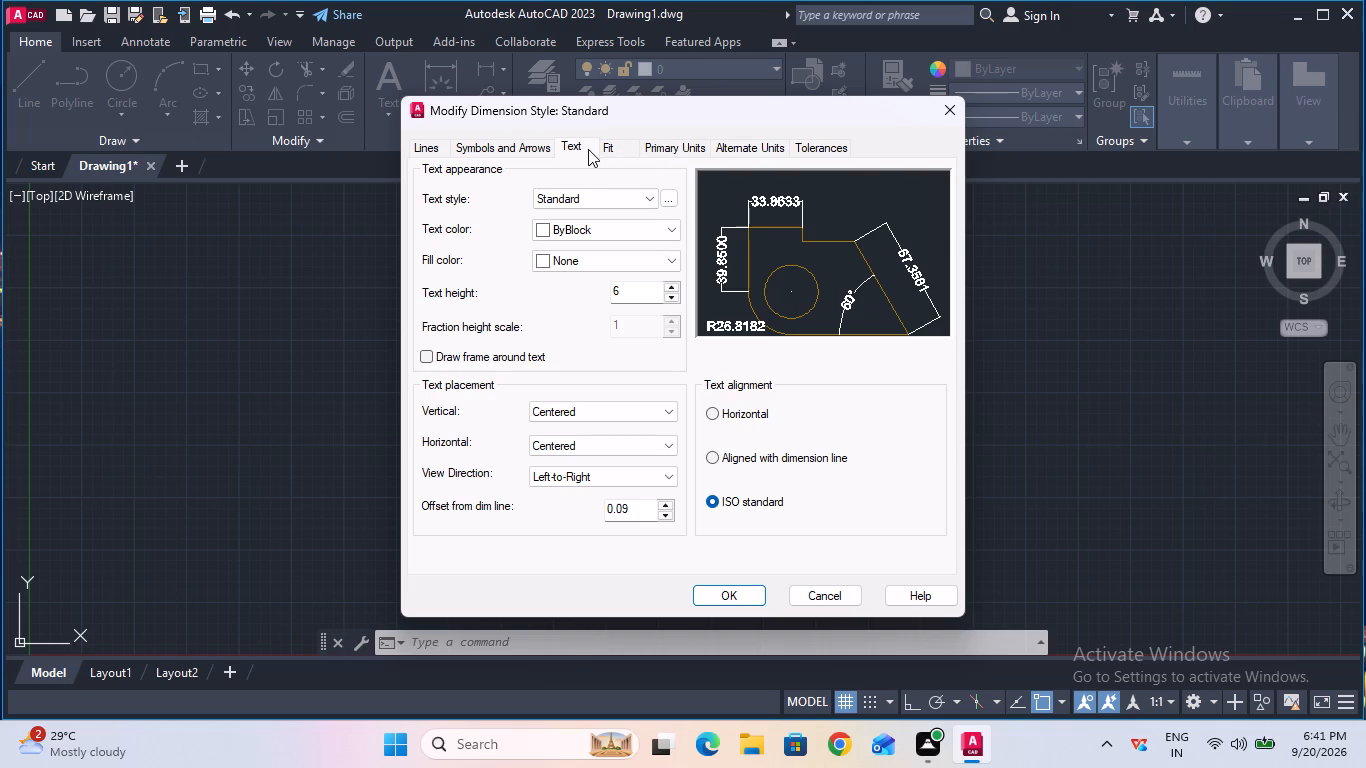
Set the Standard style's linear dimension precision to 0 and make it the current dimension style.
click(688, 162)
click(683, 144)
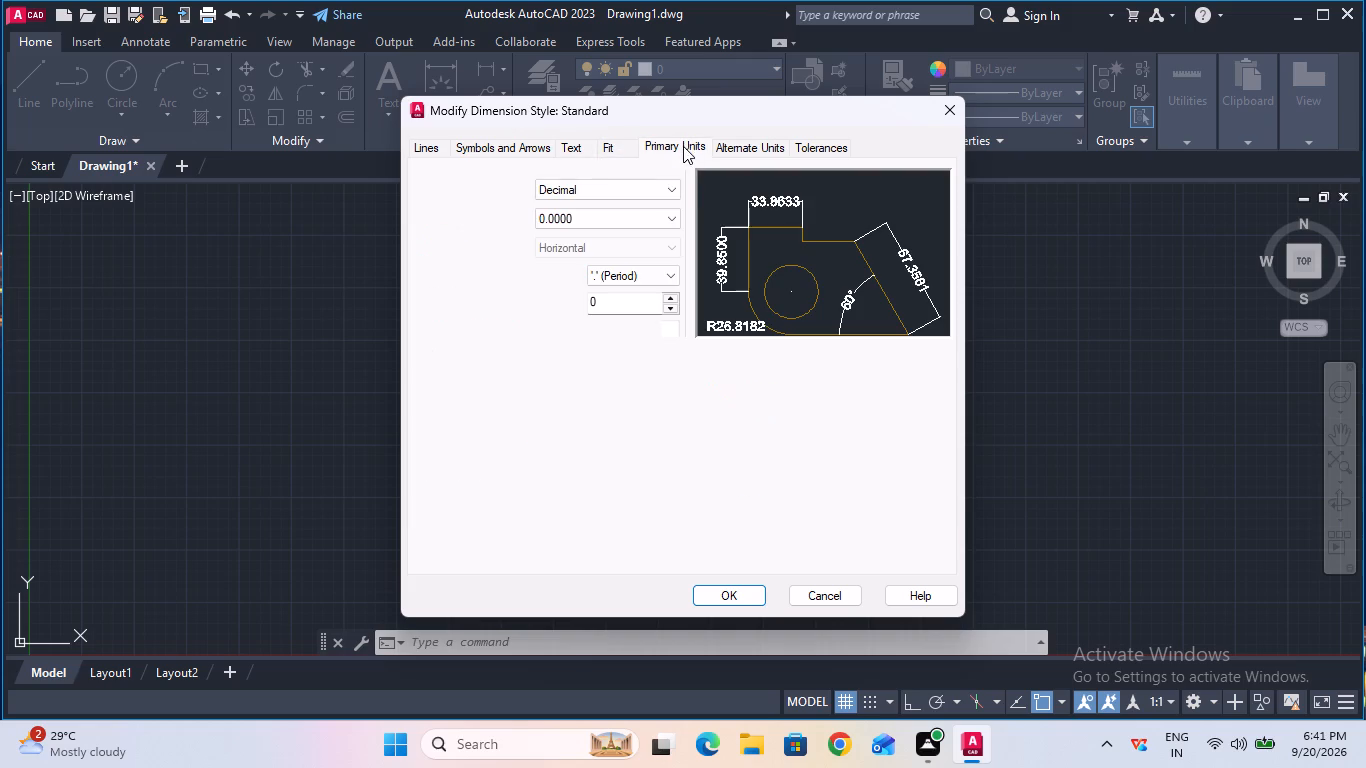
click(638, 213)
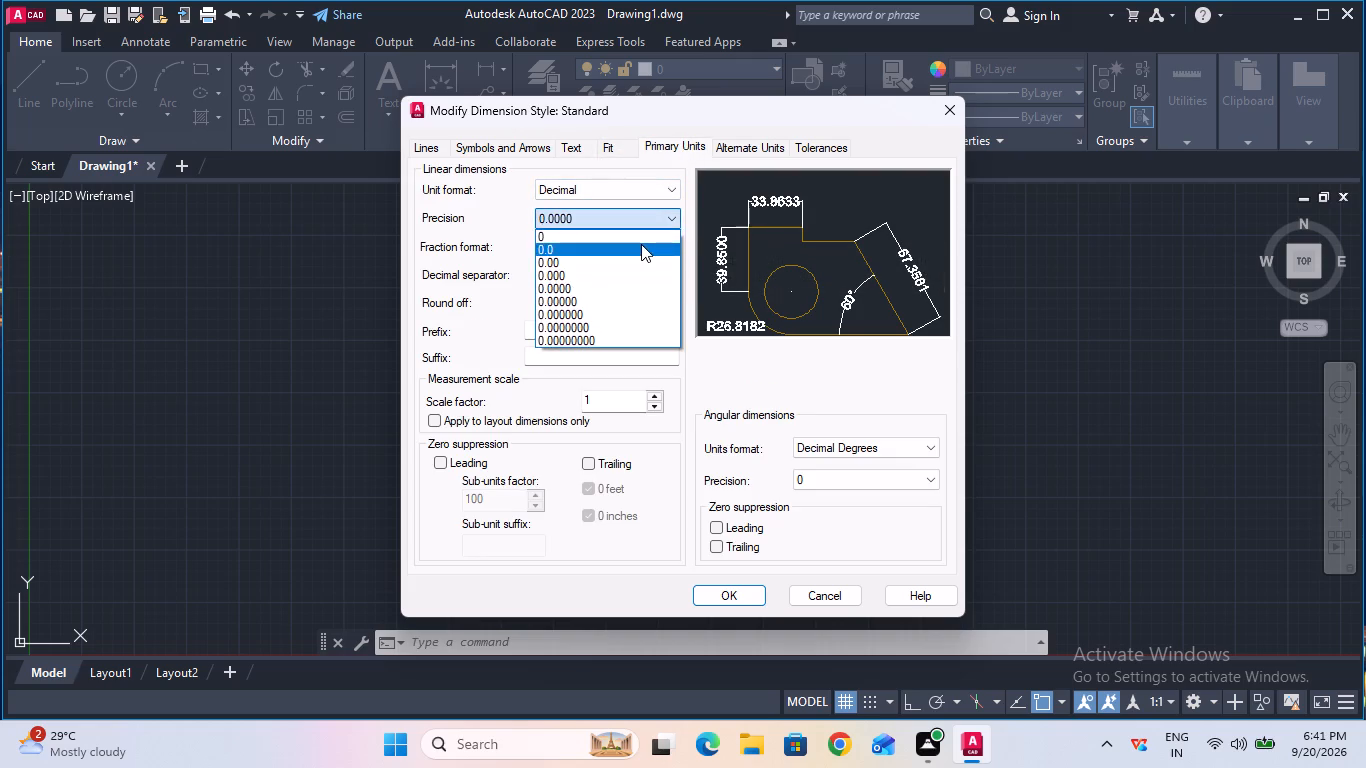
click(641, 245)
click(641, 221)
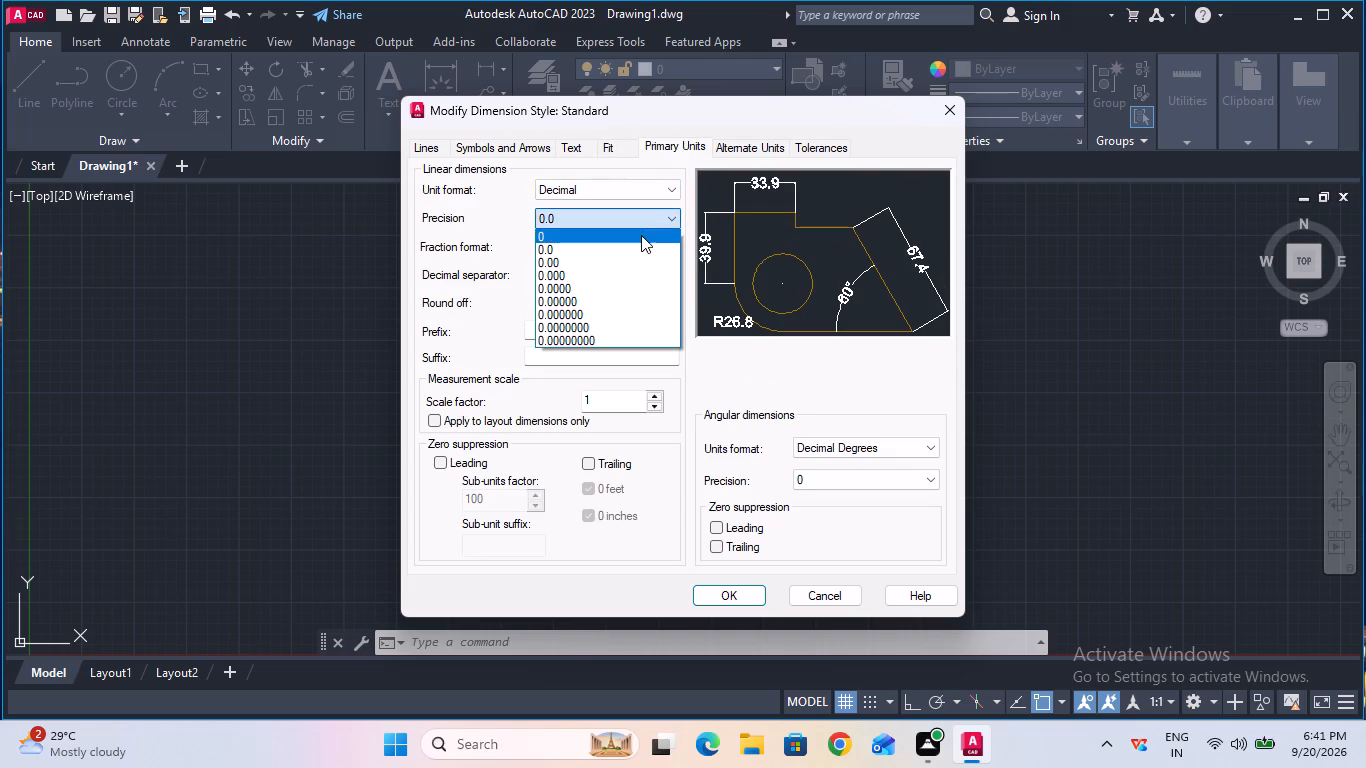
click(641, 235)
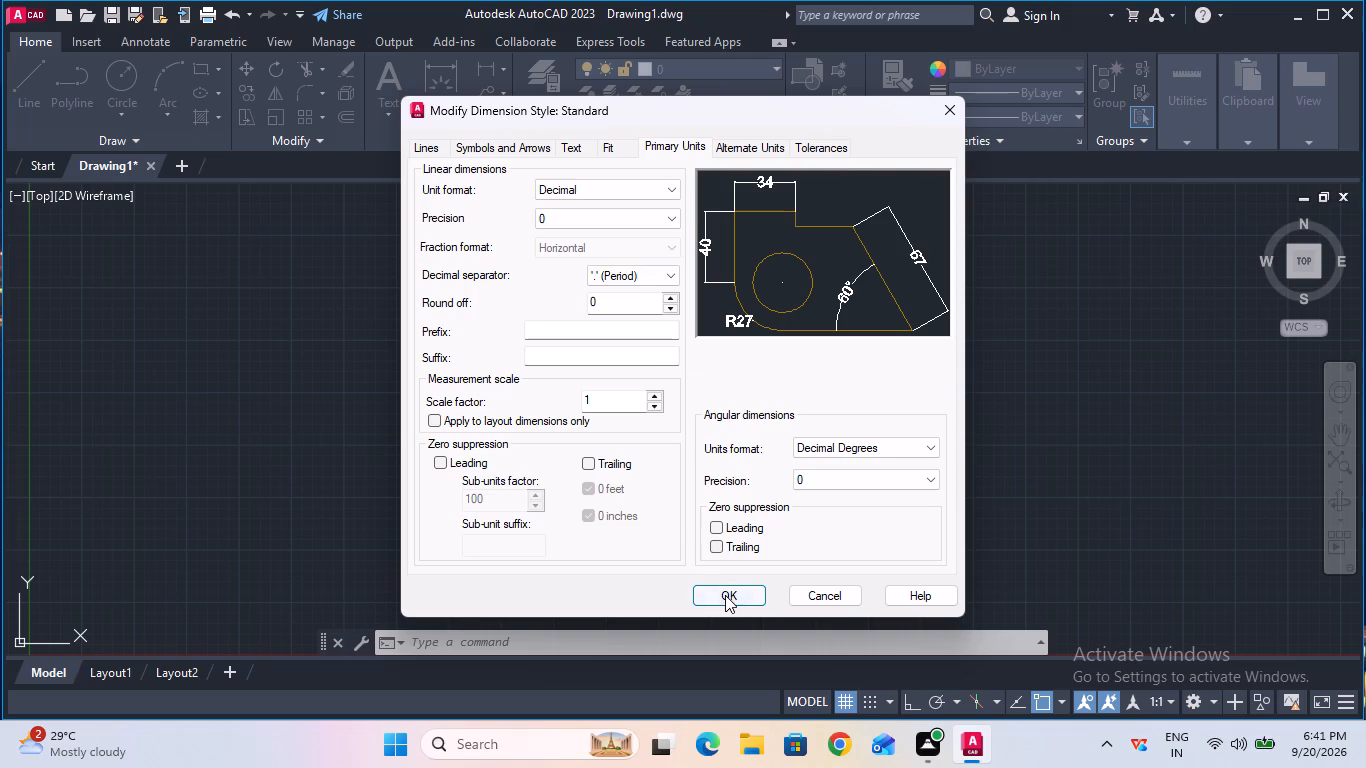
click(725, 595)
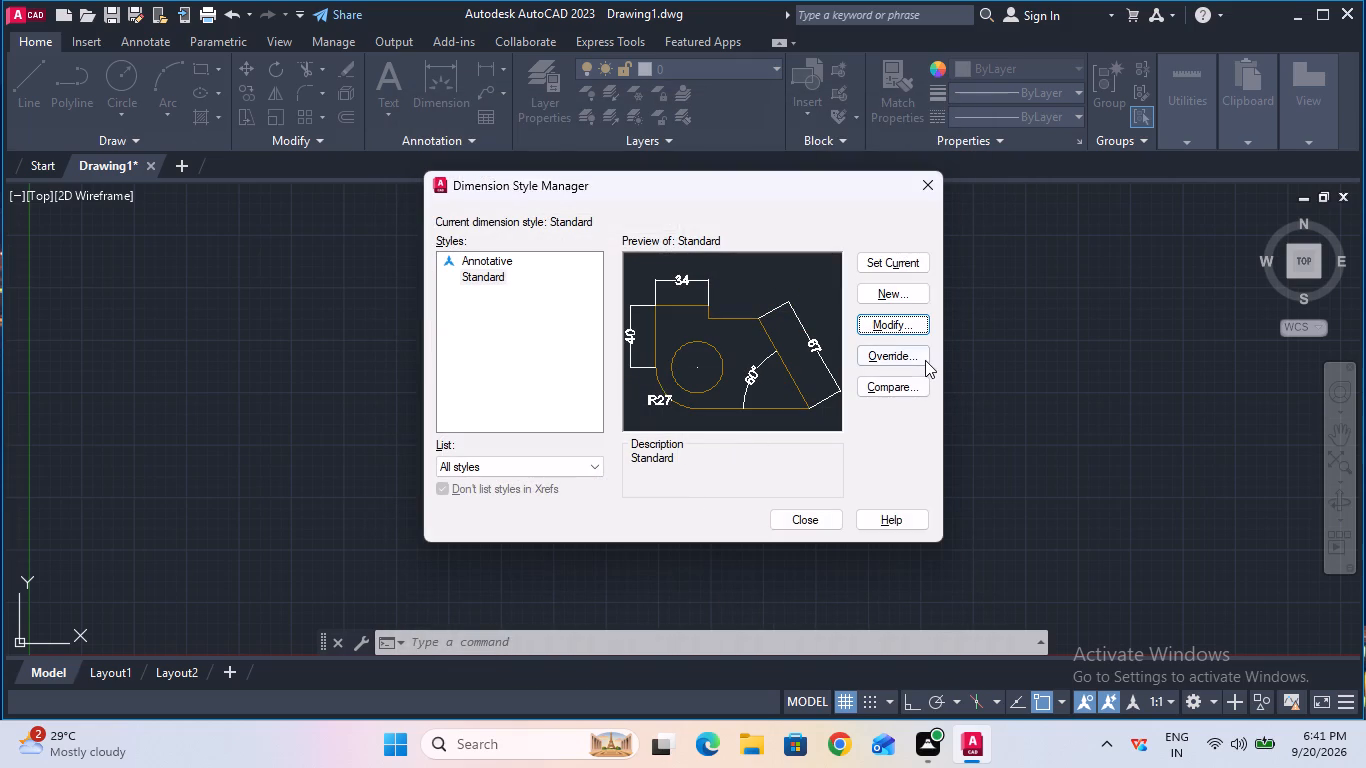
click(889, 256)
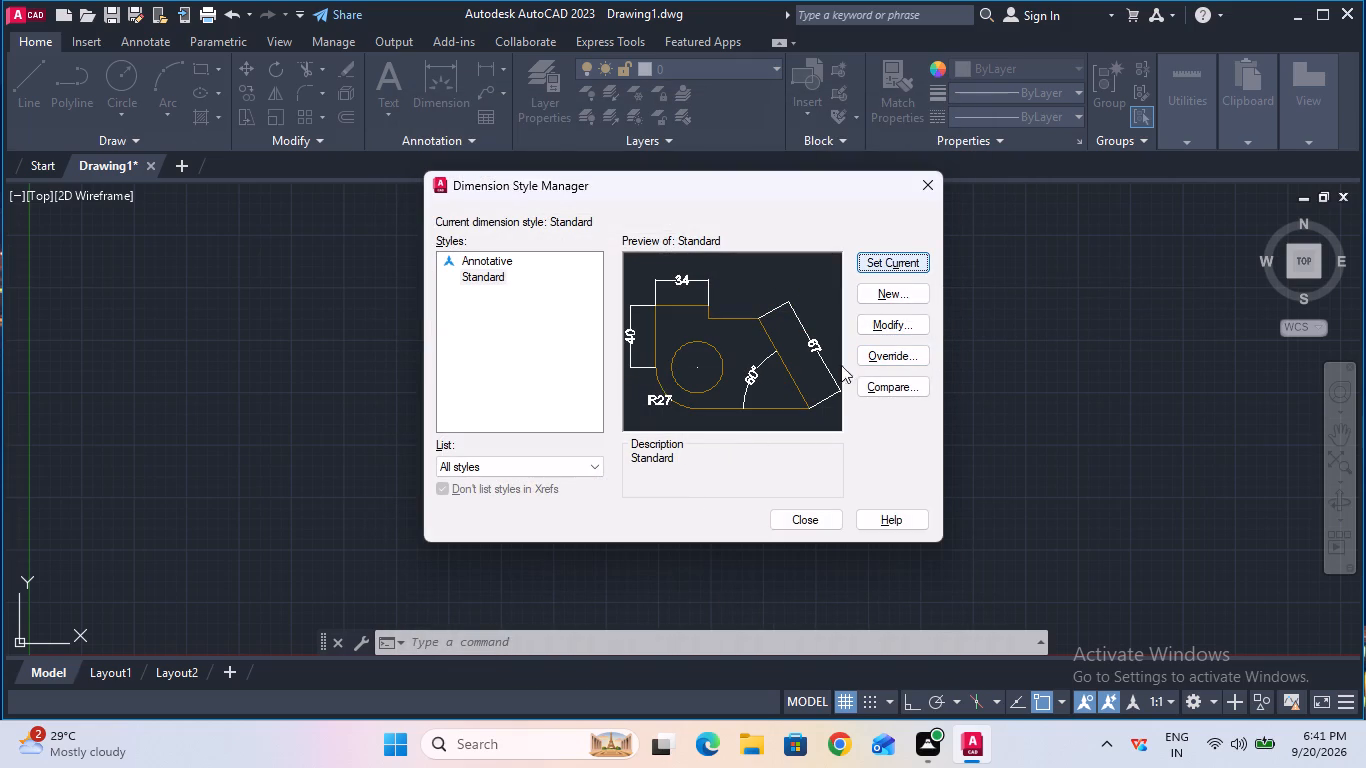
click(801, 510)
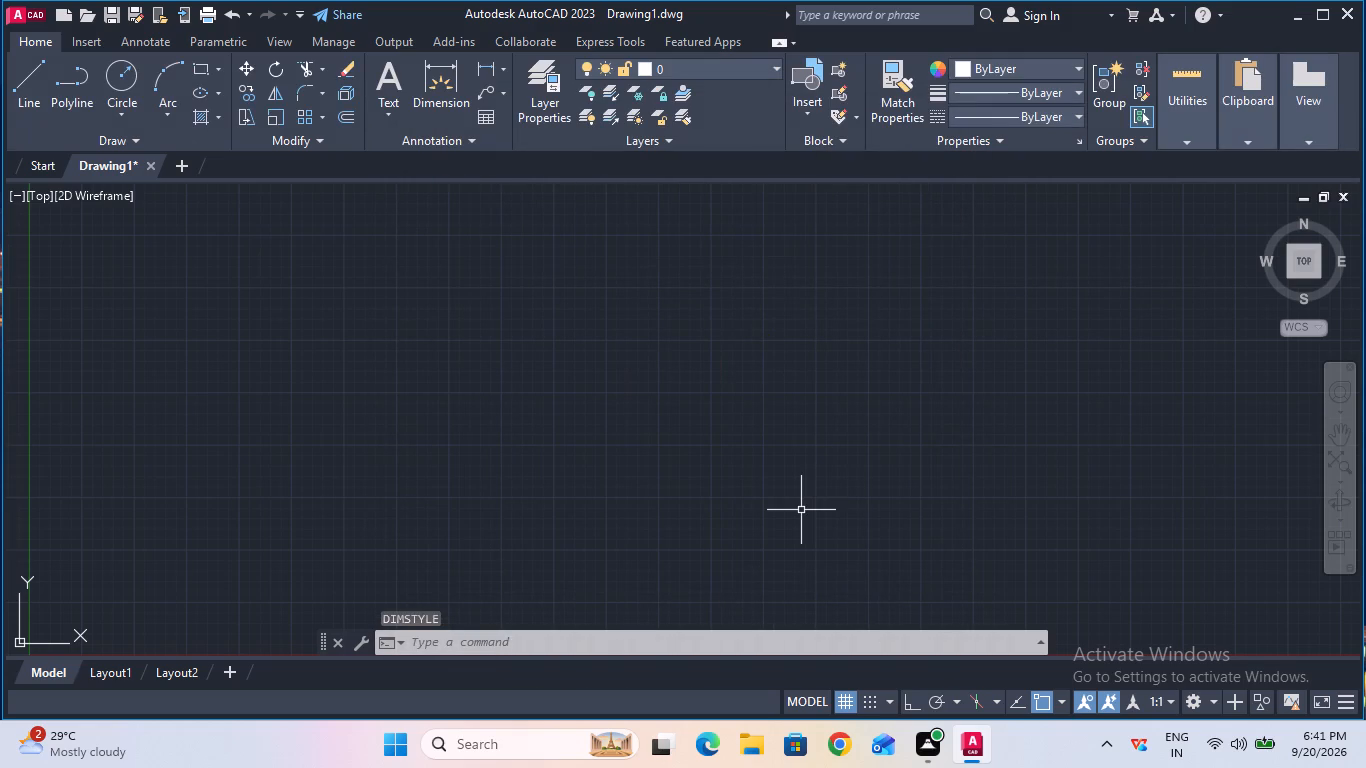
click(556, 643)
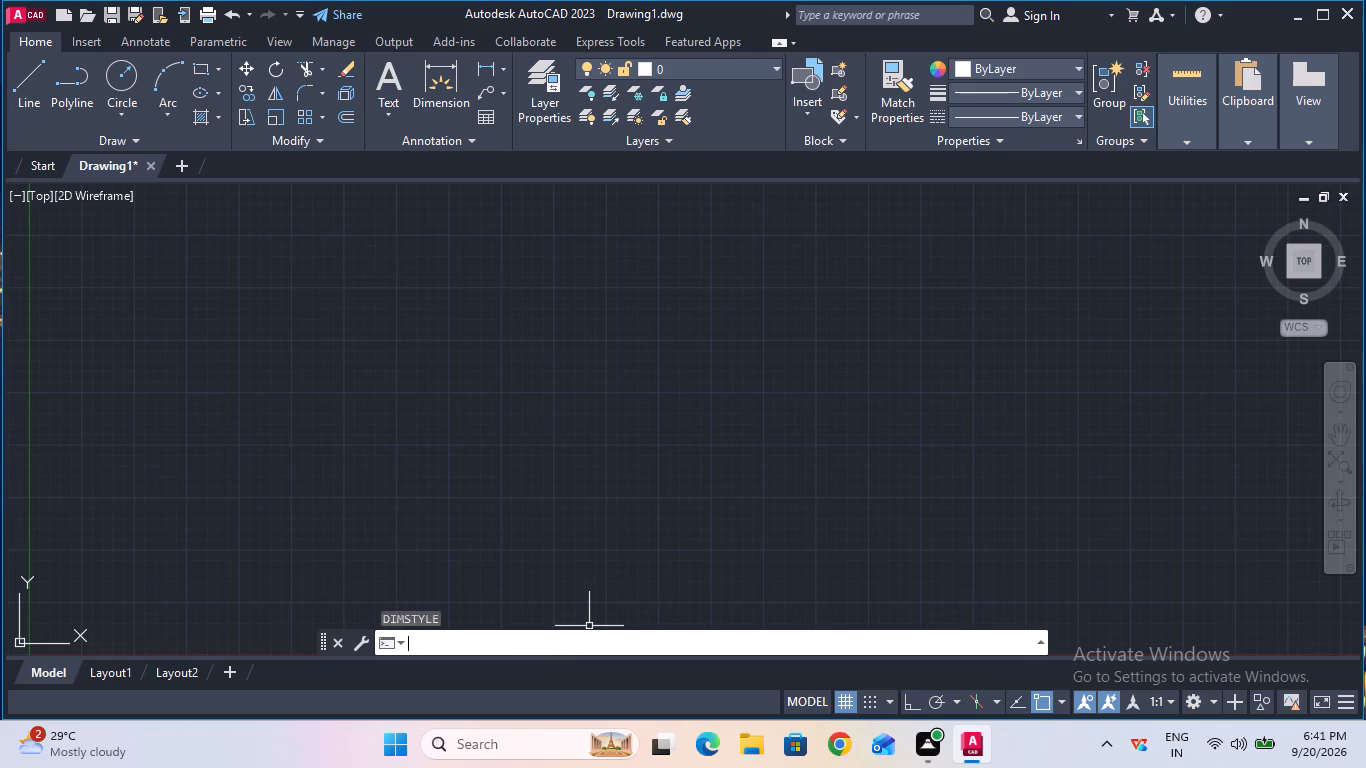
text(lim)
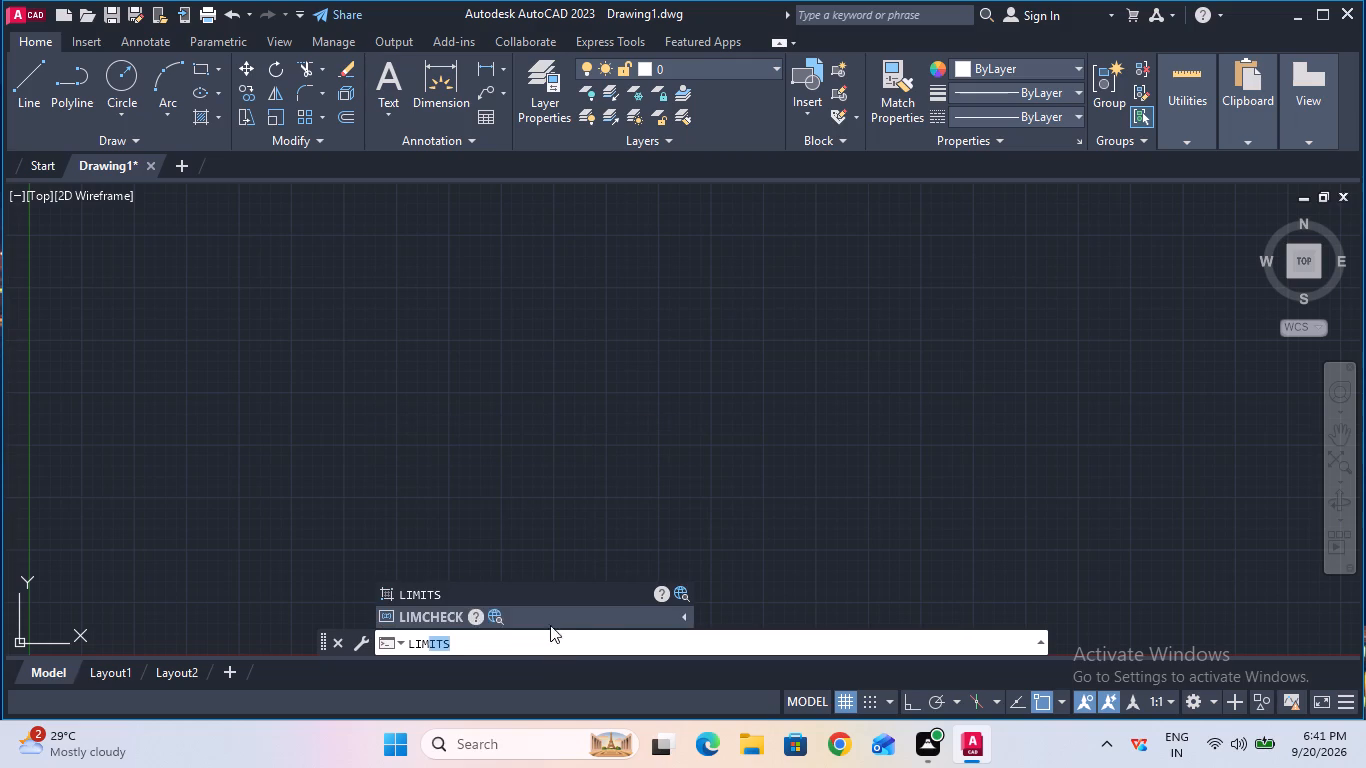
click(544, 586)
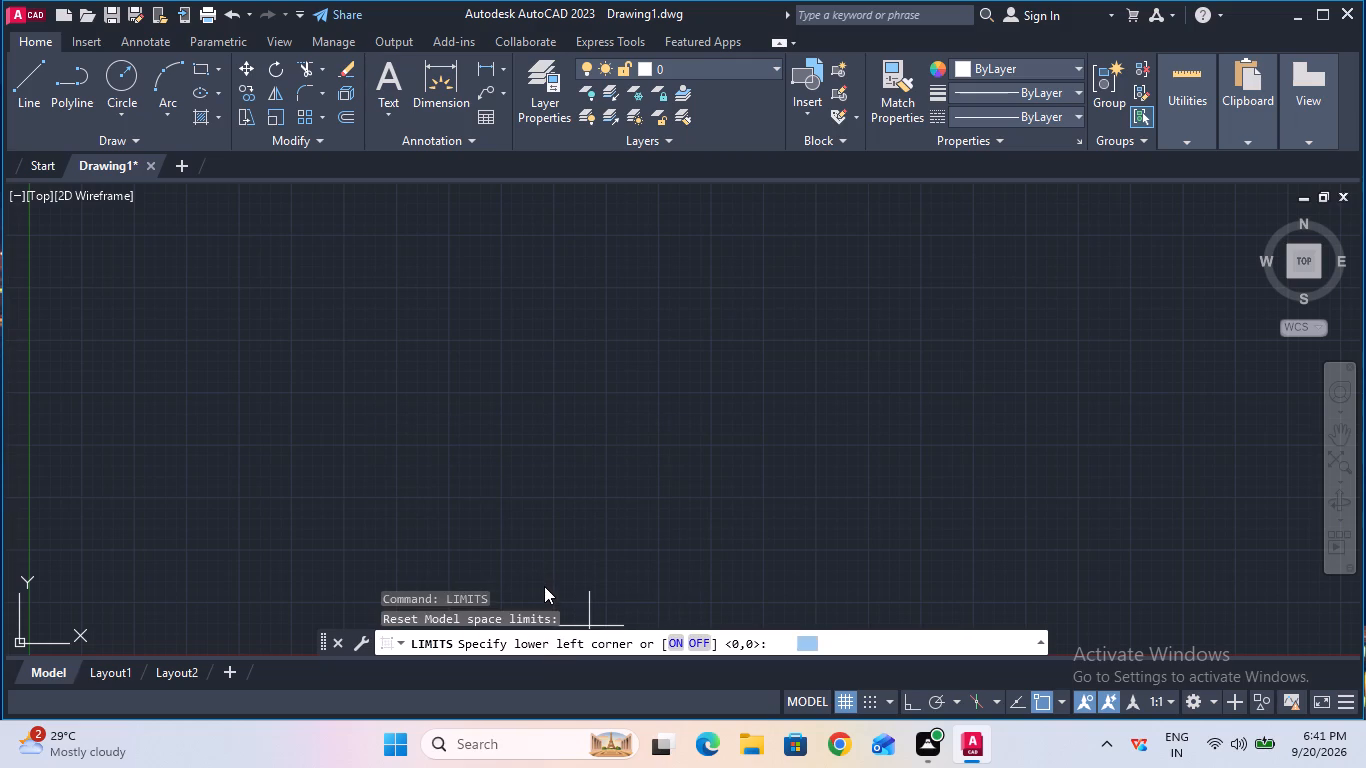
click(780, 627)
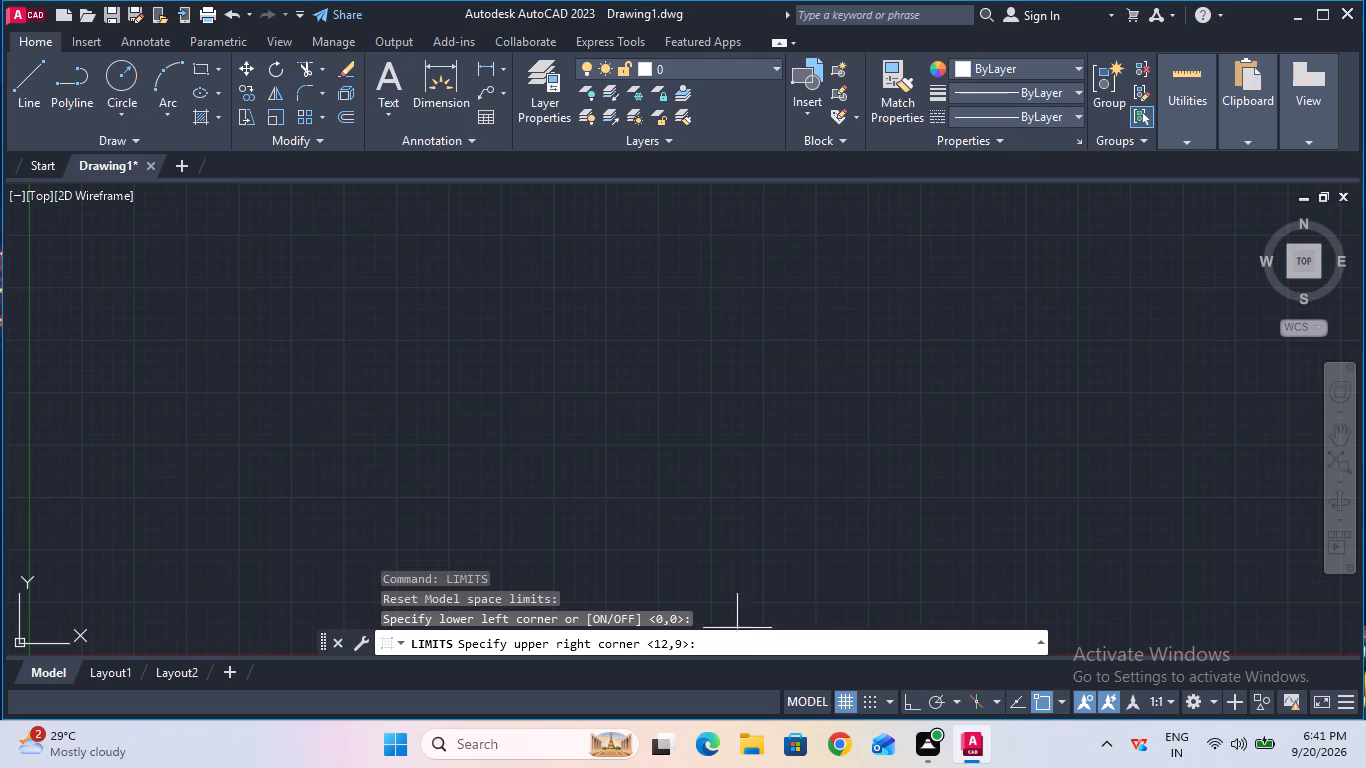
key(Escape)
Set the model space limits with lower left corner 0,0 and upper right corner 100,100.
click(537, 652)
text(lim)
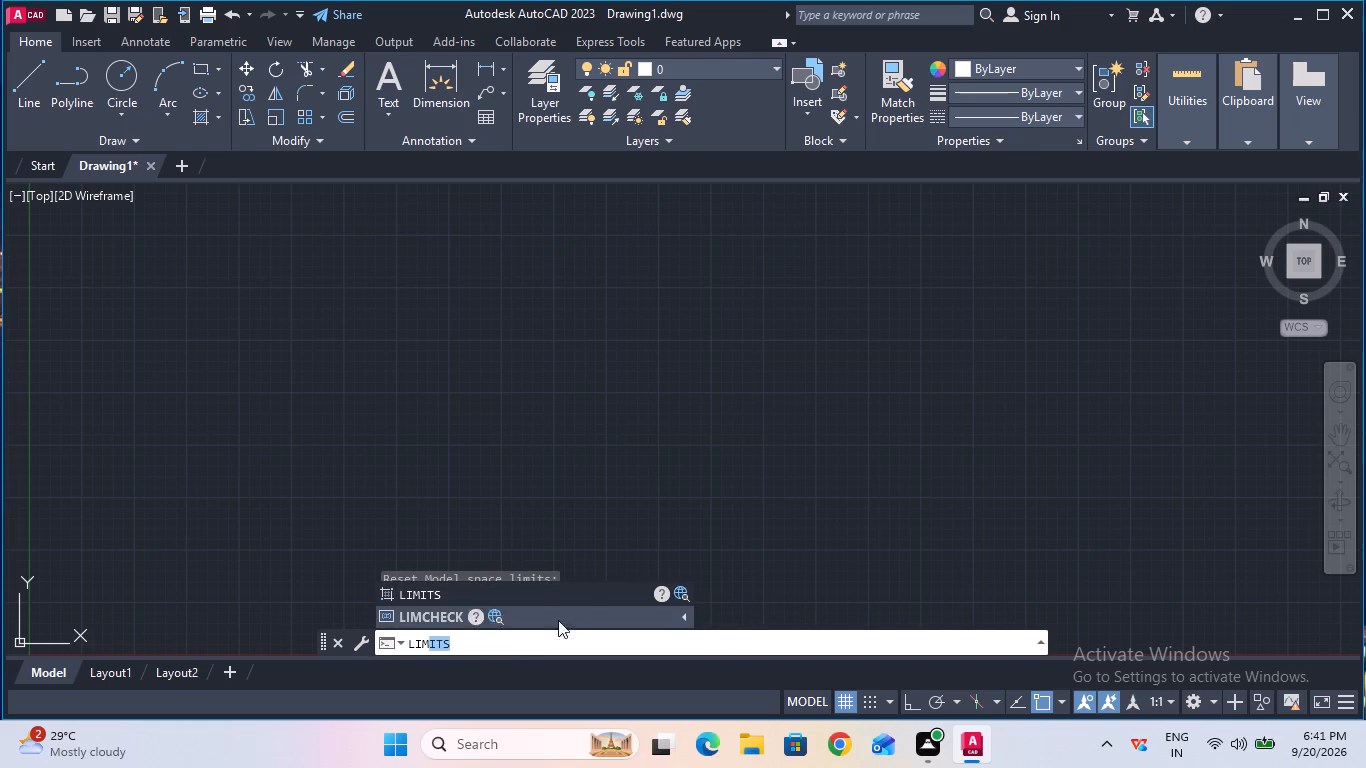
click(575, 594)
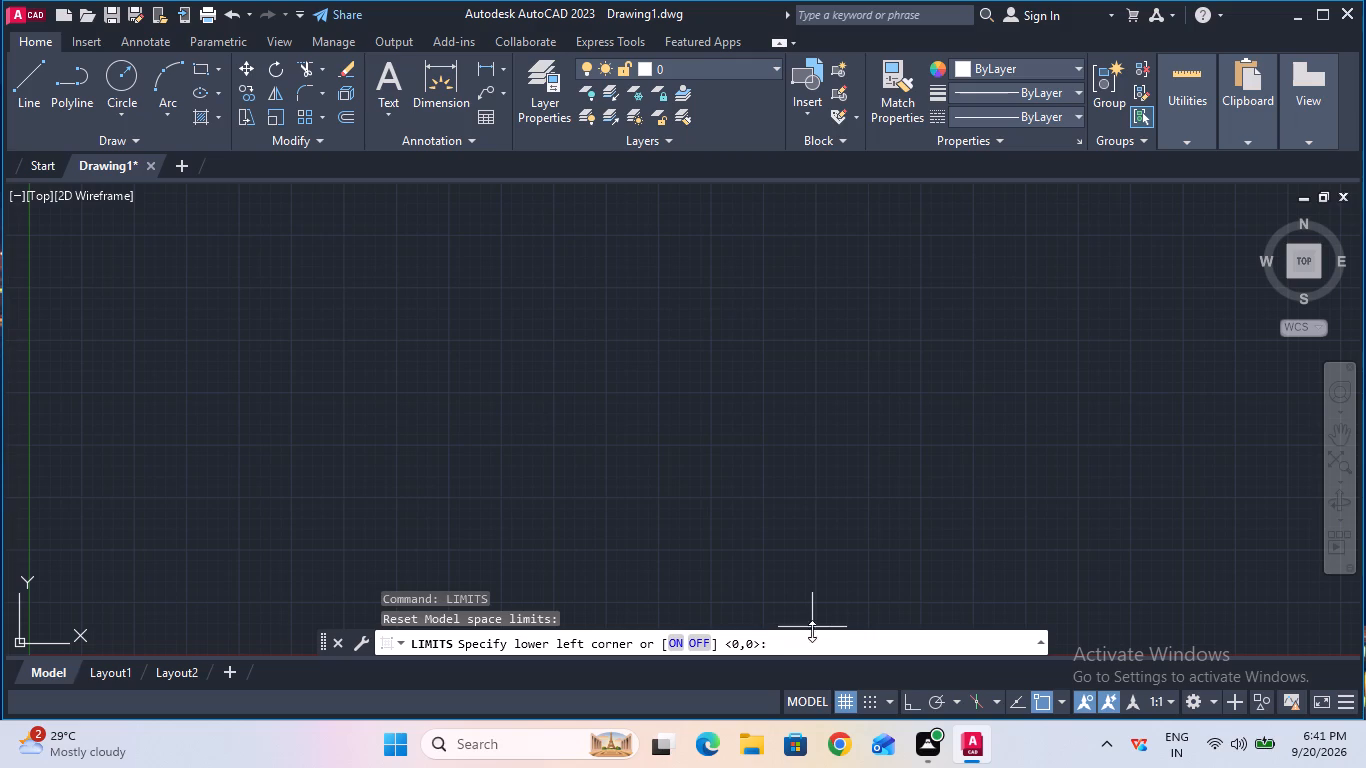
click(810, 637)
text(0,0)
key(Return)
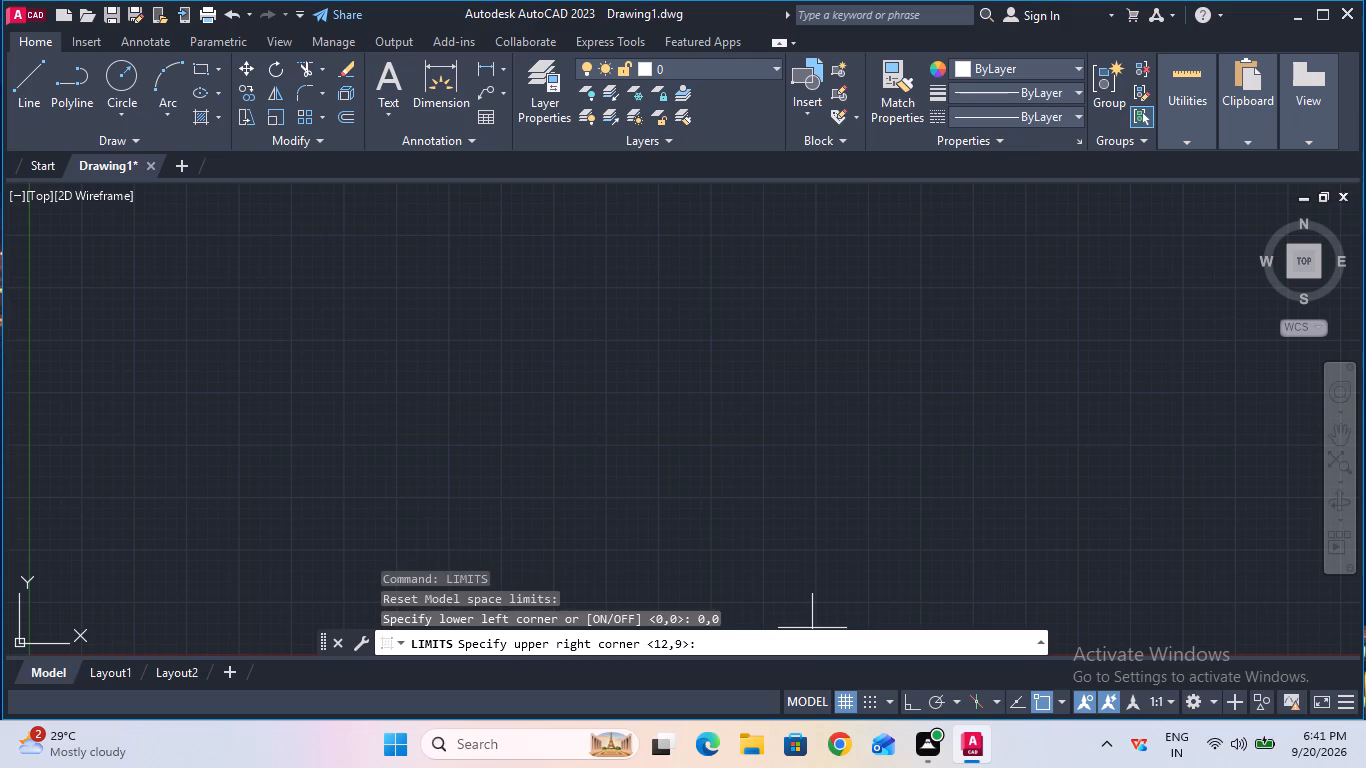
text(100,100)
key(Return)
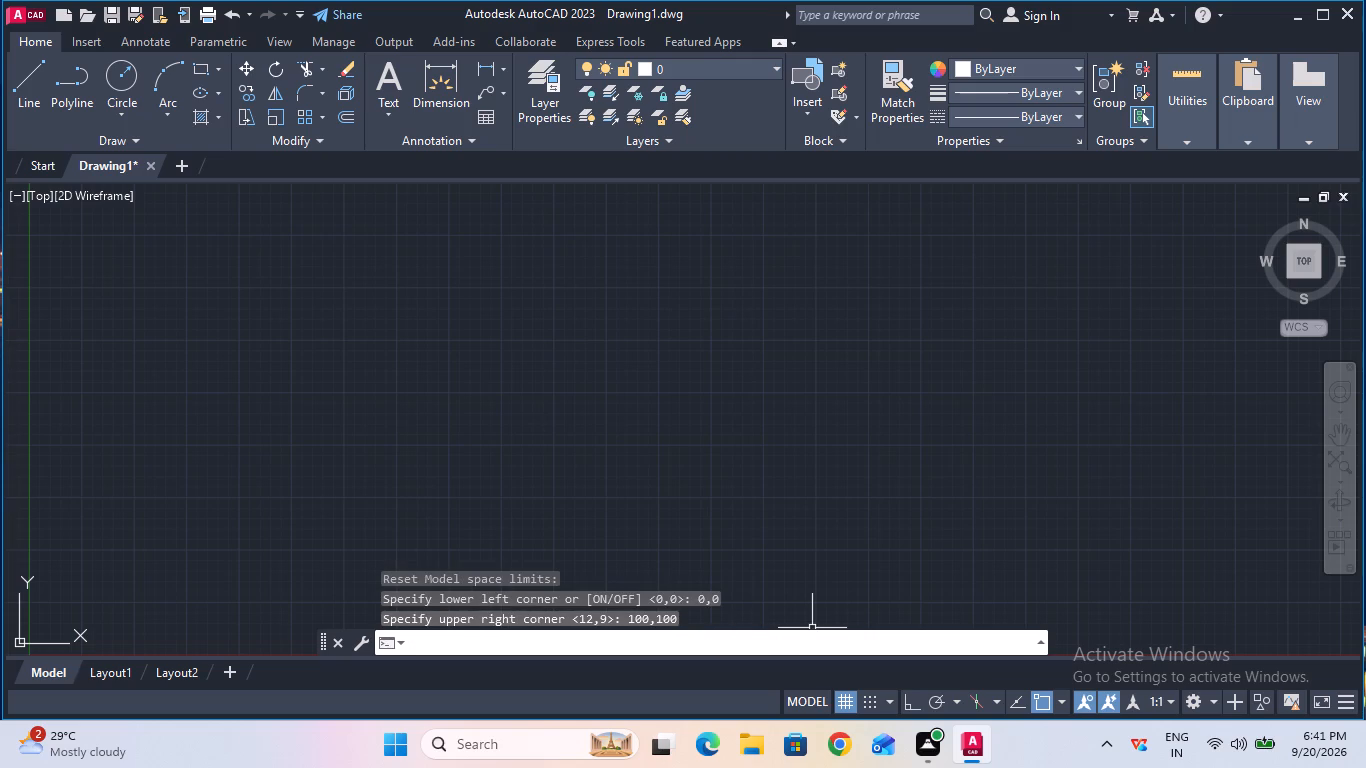
key(z)
key(Return)
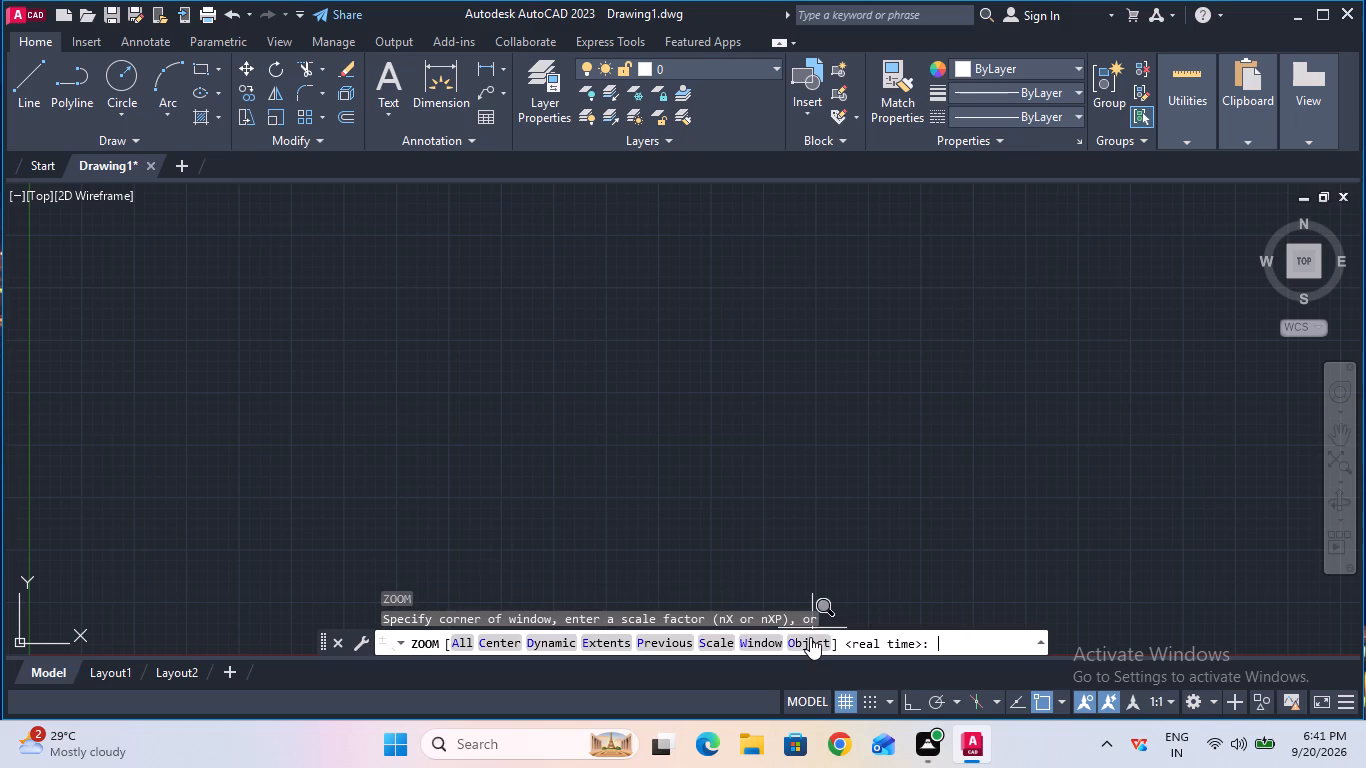
key(a)
key(Return)
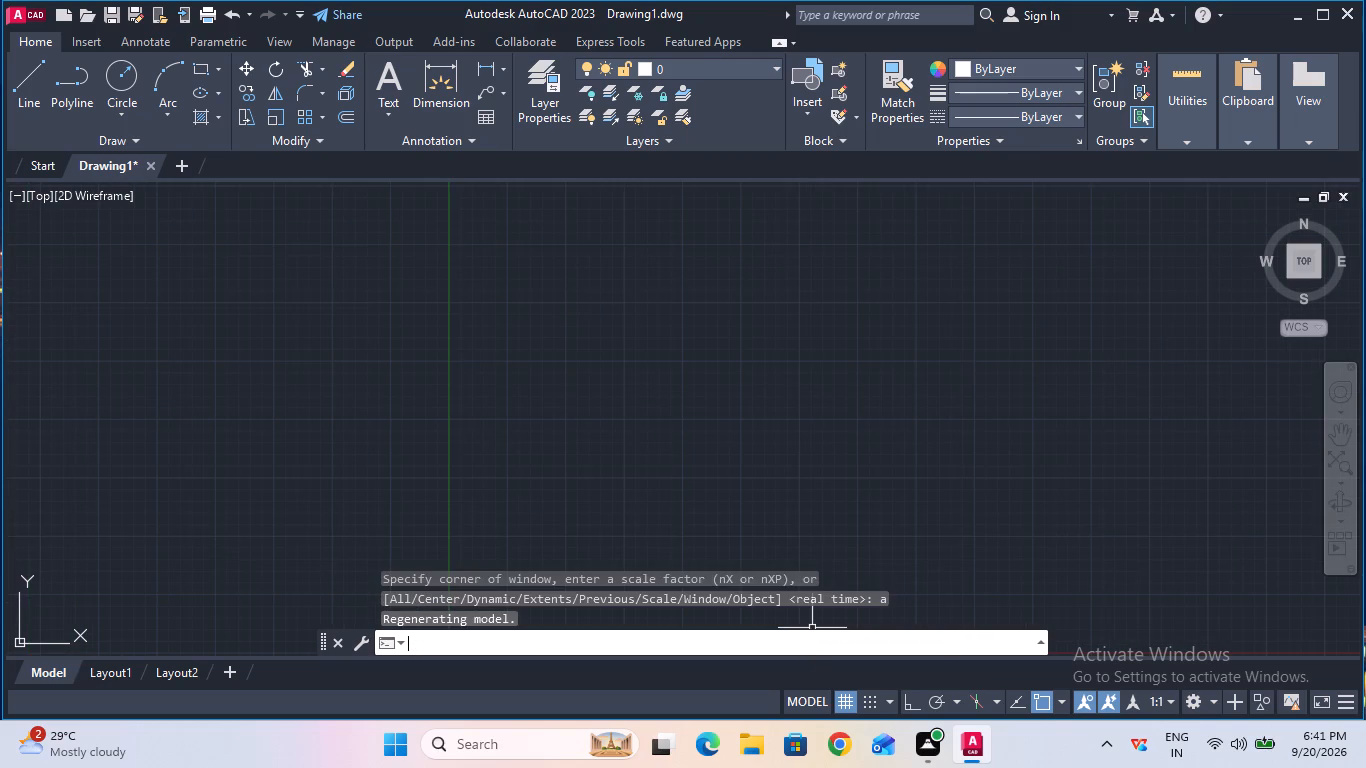
Turn on Ortho mode and enable isometric drafting on the top isoplane.
key(F8)
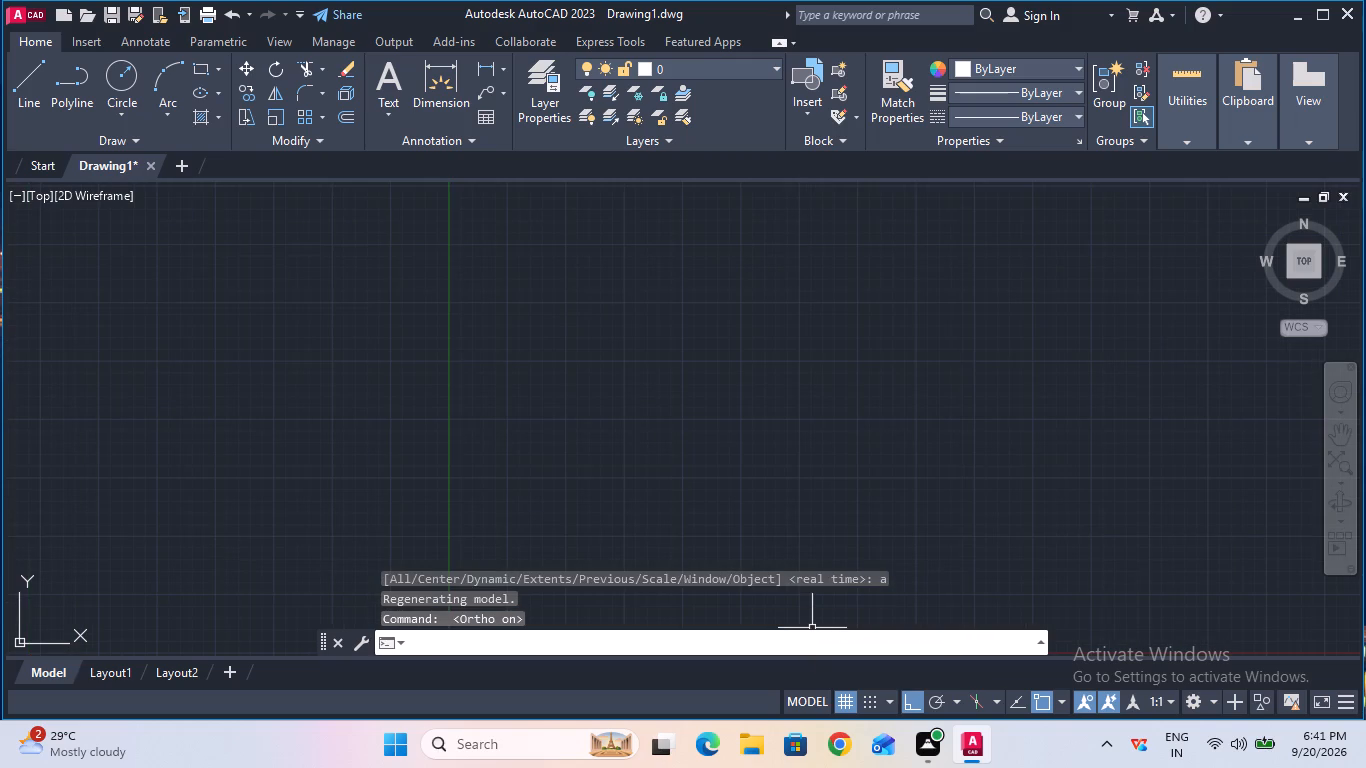
click(997, 702)
click(997, 696)
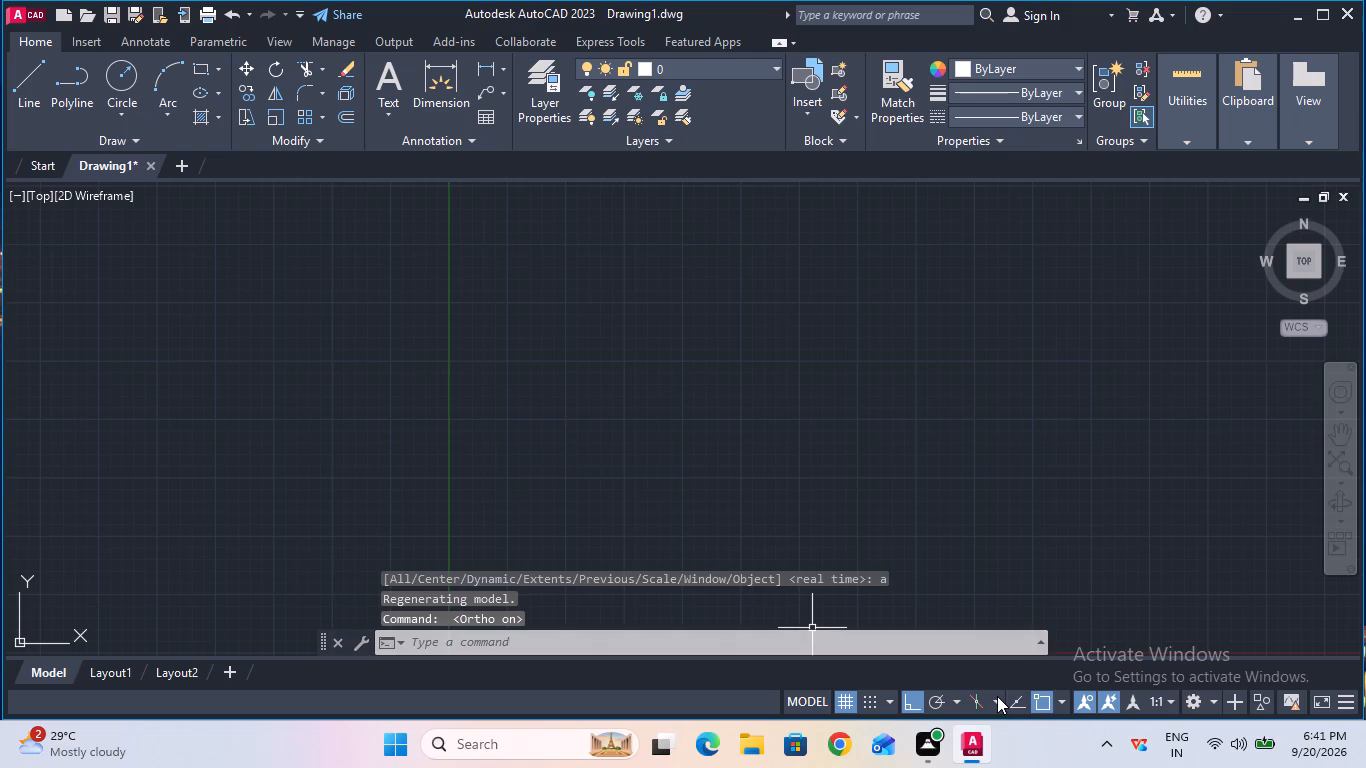
click(1011, 650)
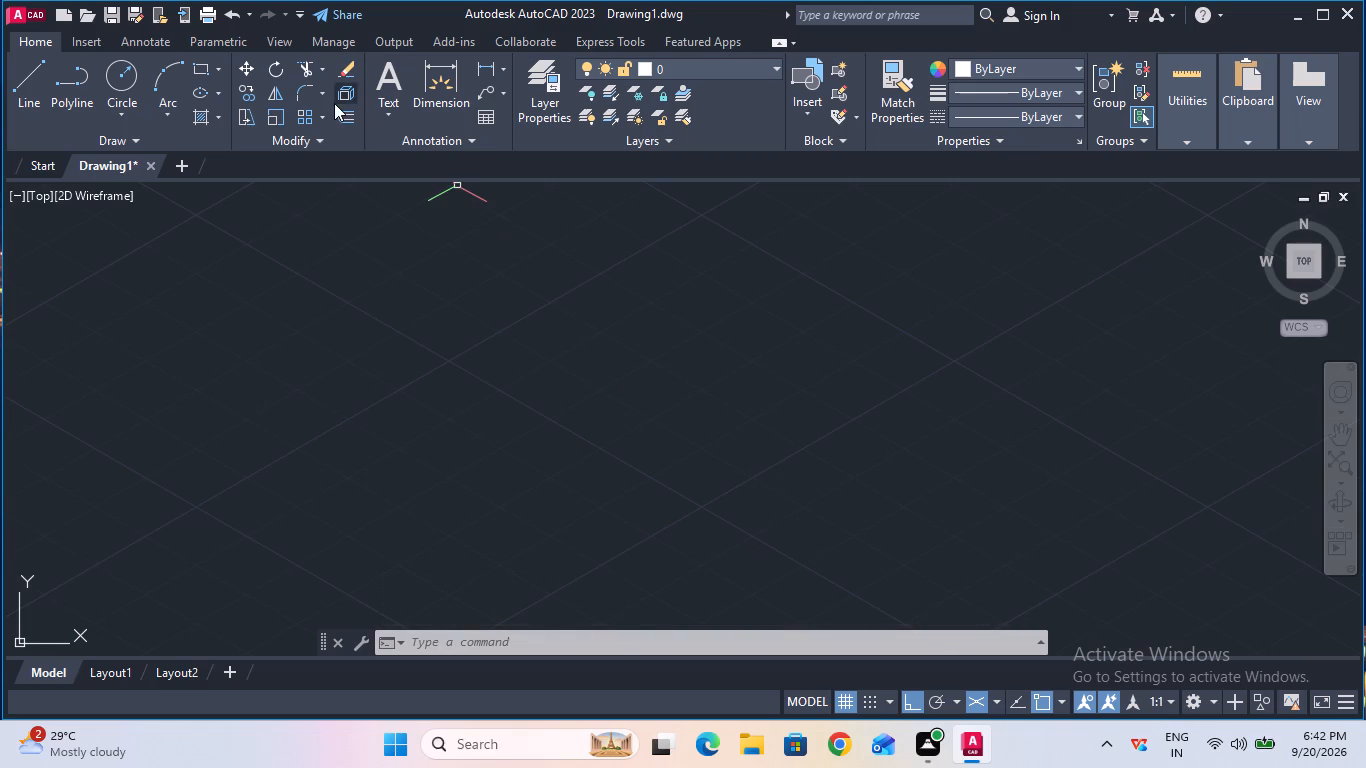
Draw connected isometric lines of 50 at 330°, 35 at 210°, 28 at 150° and 21 at 30°.
click(32, 68)
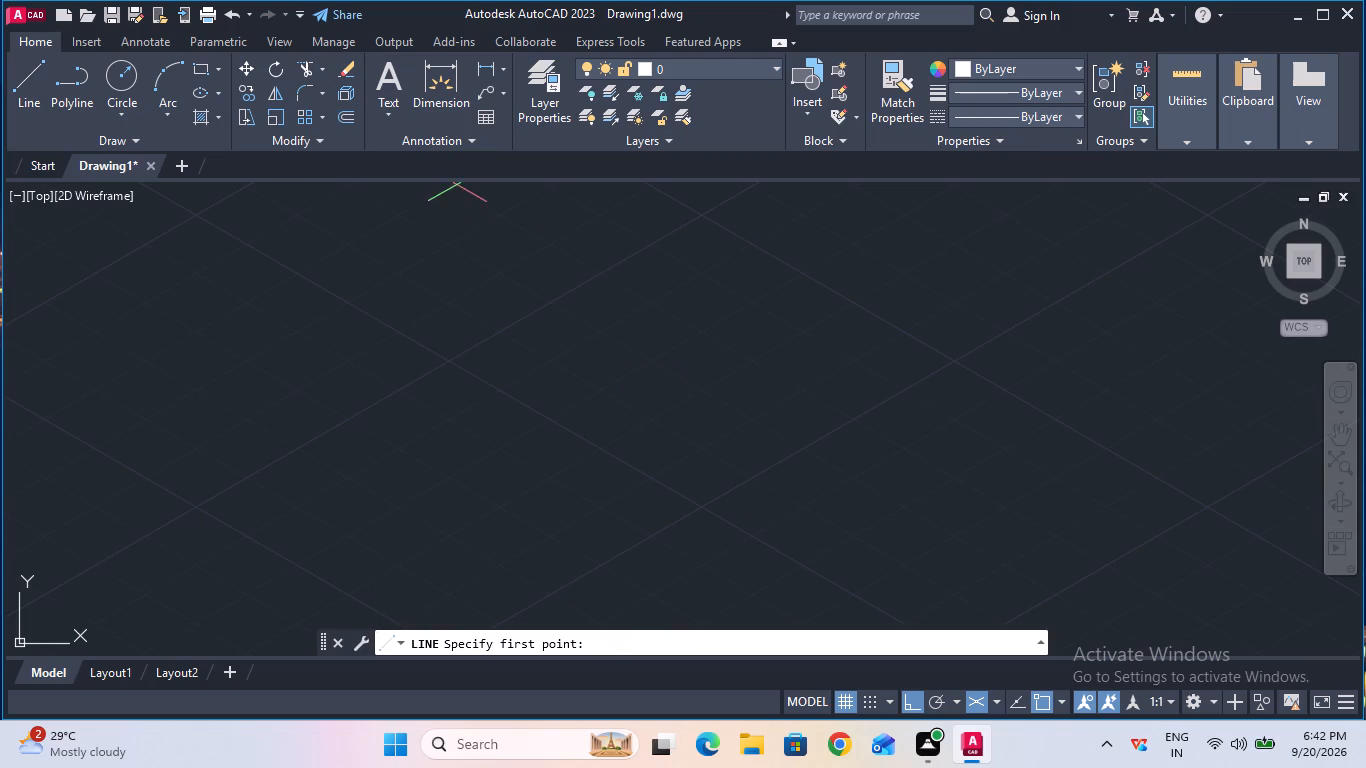
click(599, 275)
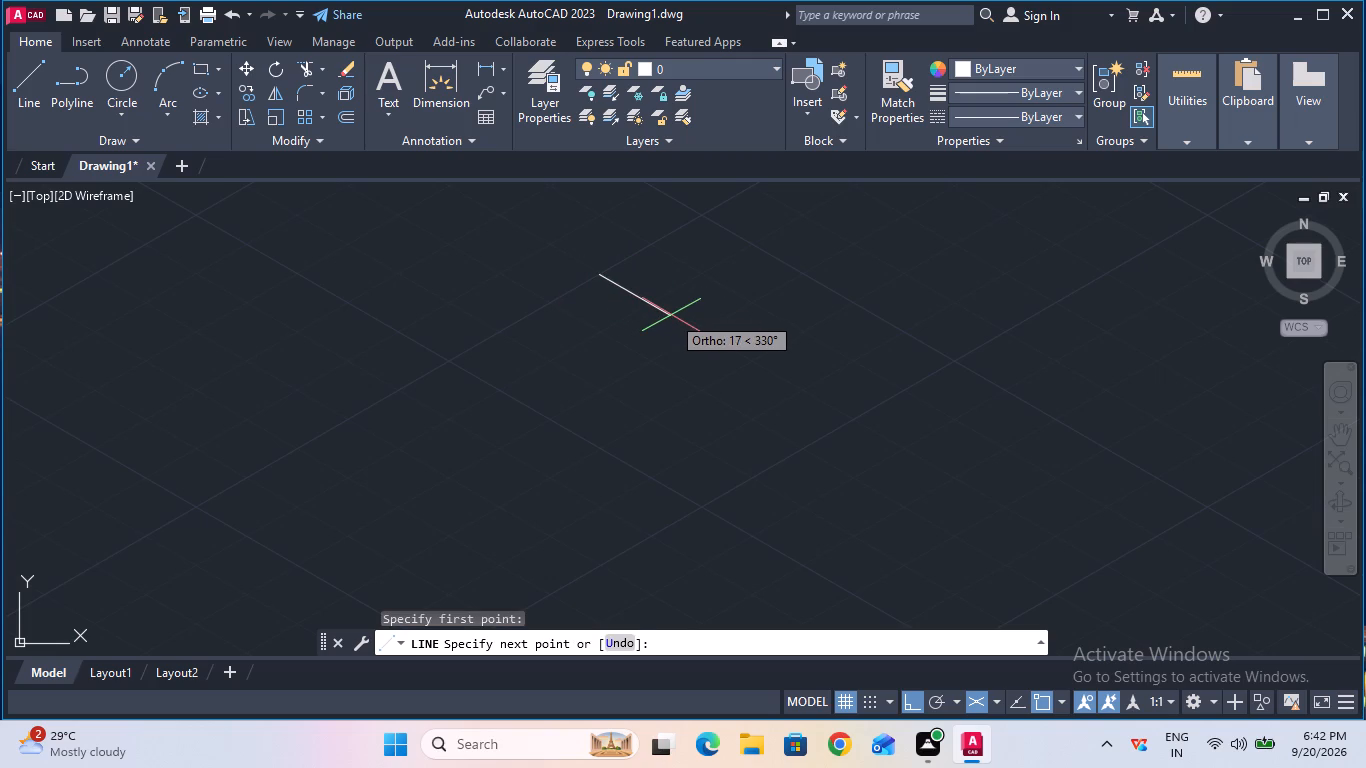
text(50)
key(Return)
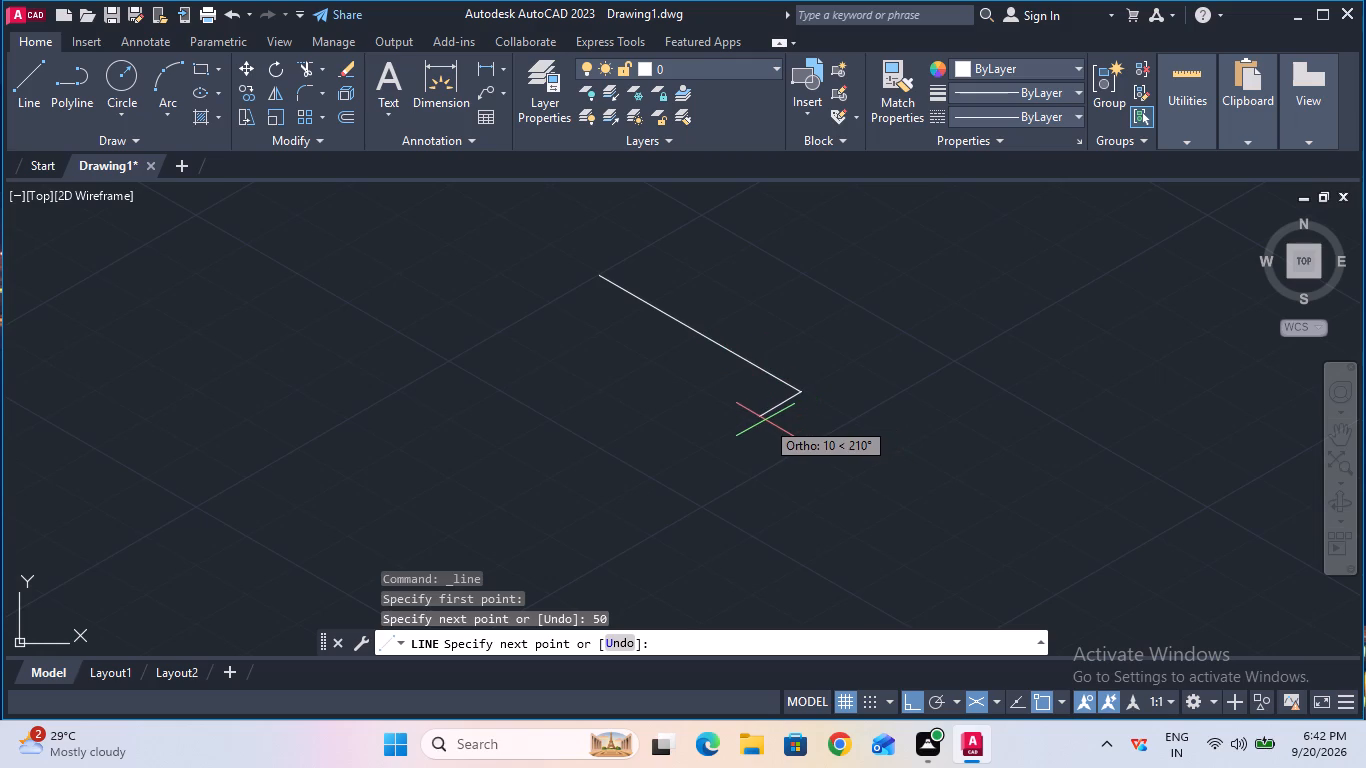
text(35)
key(Return)
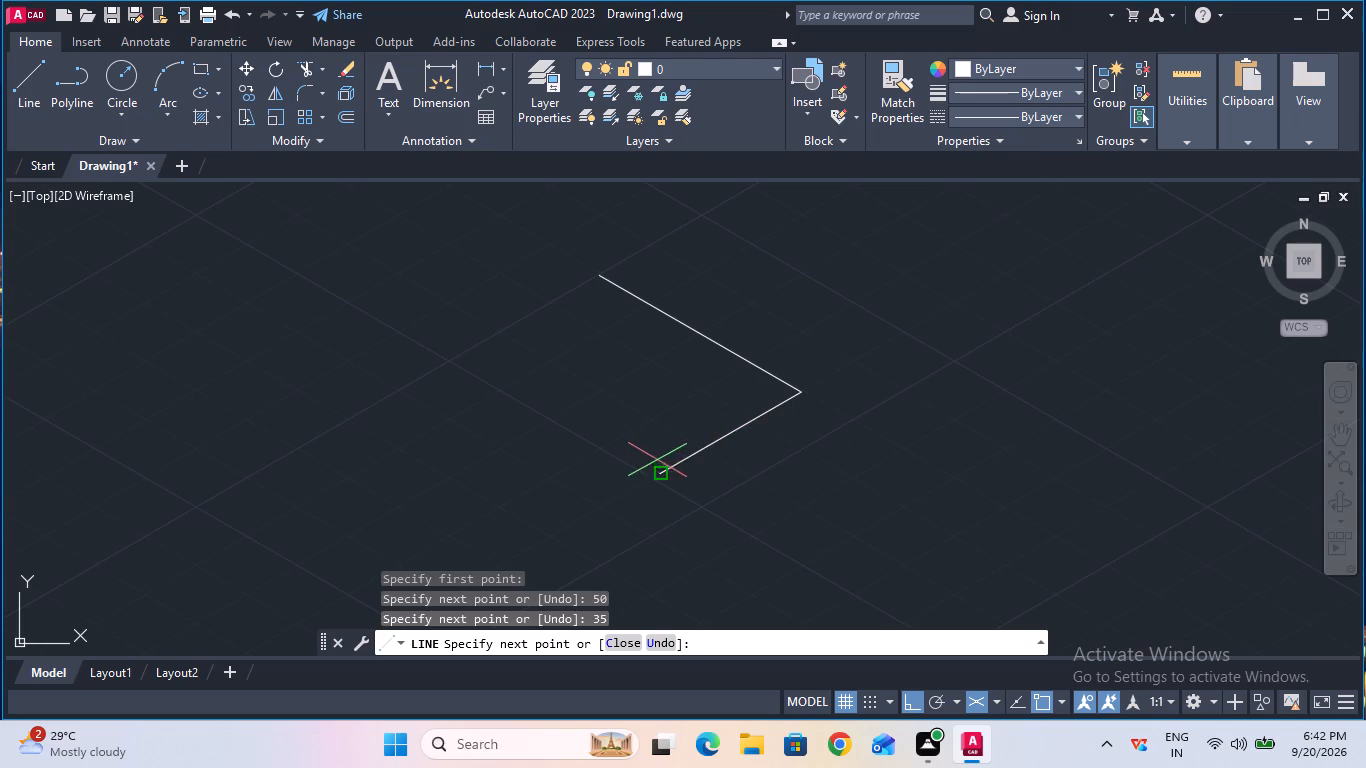
key(2)
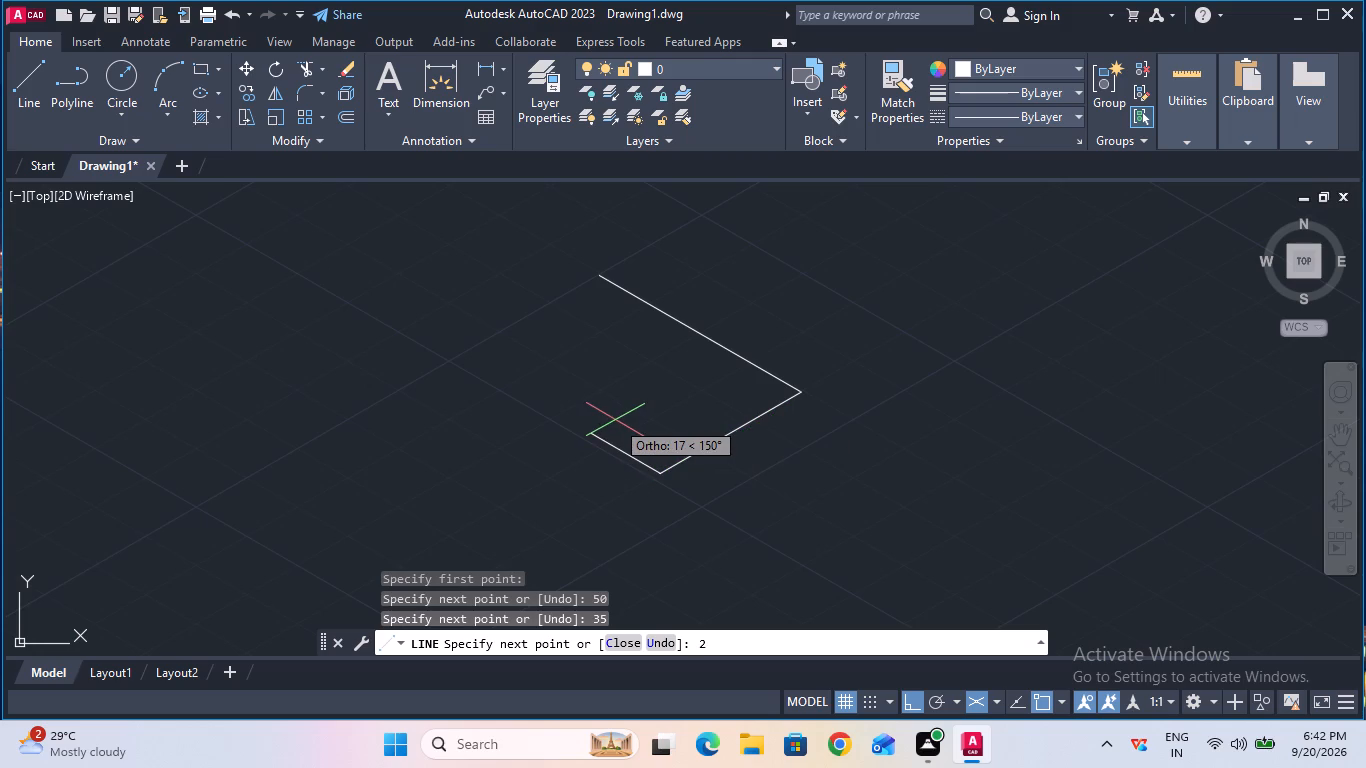
key(8)
key(Return)
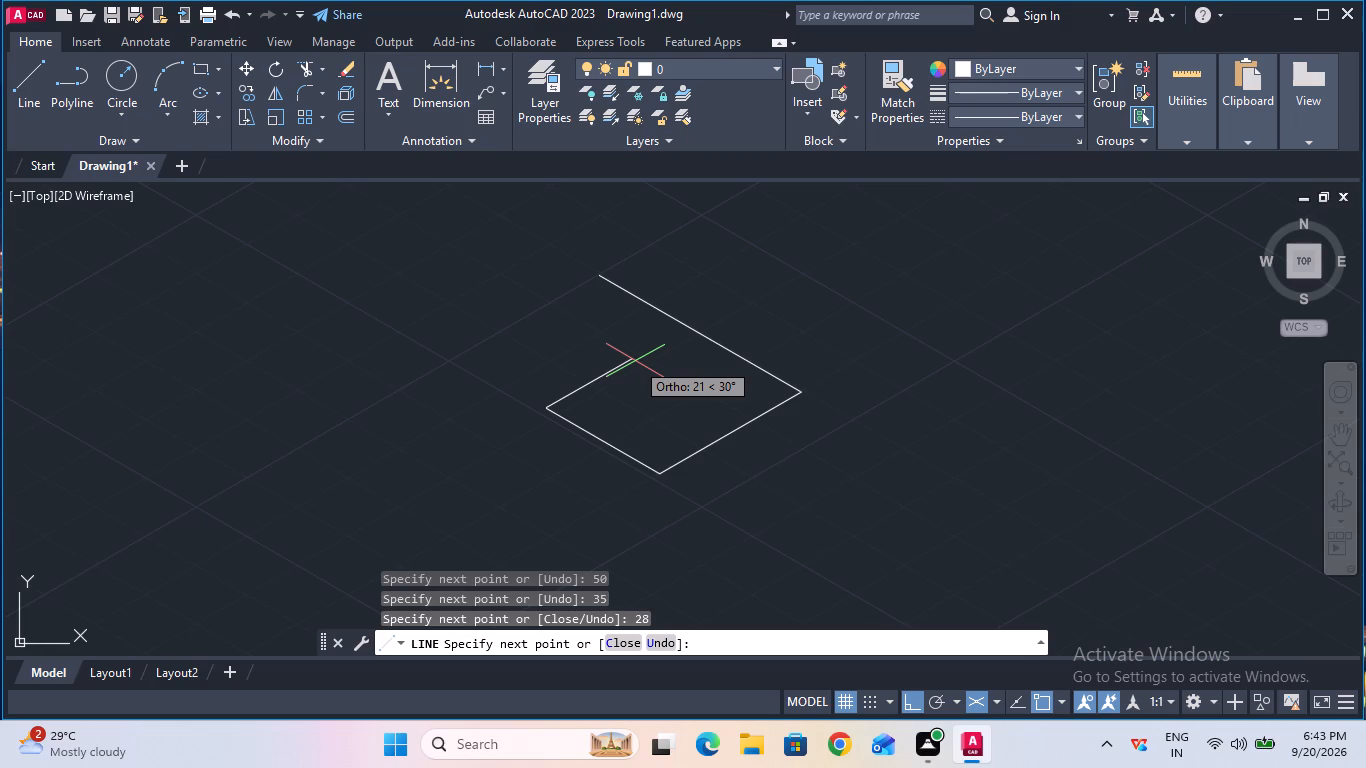
text(21)
key(Return)
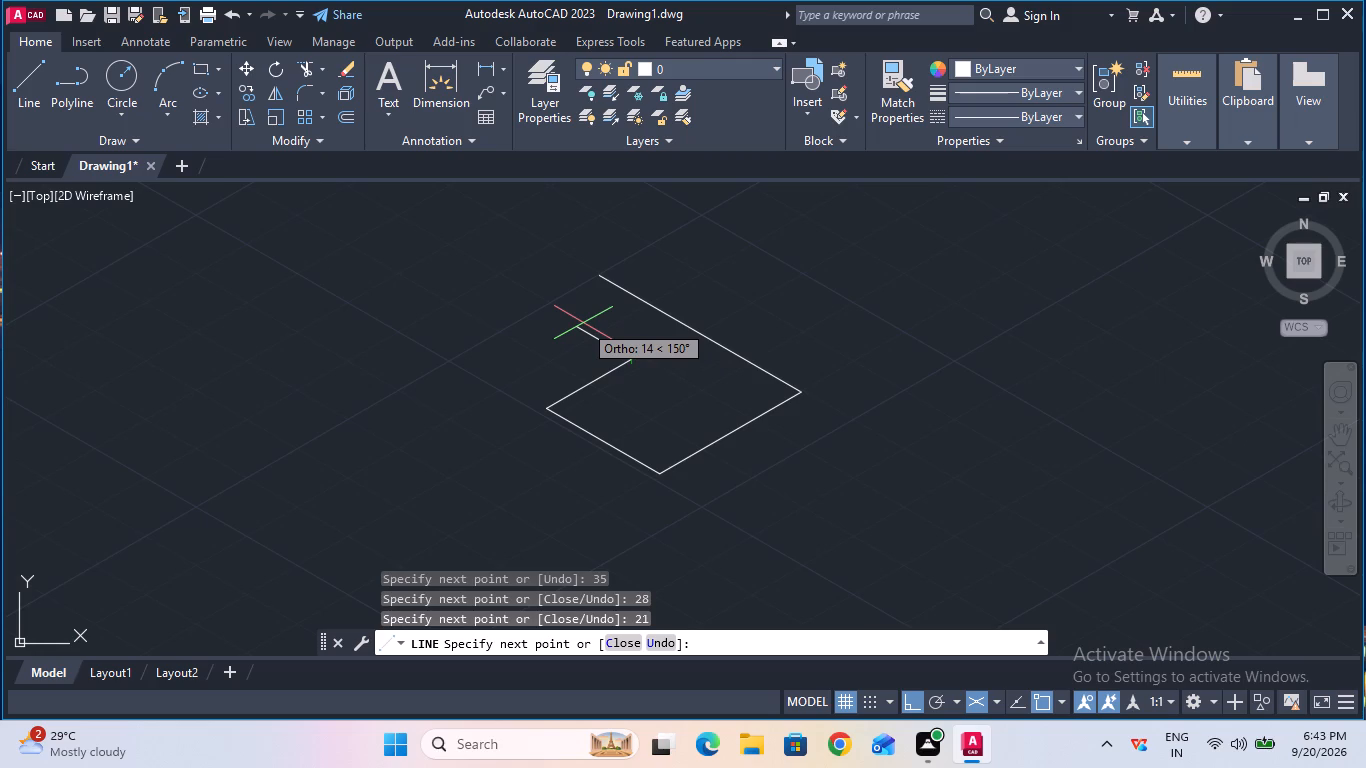
key(Escape)
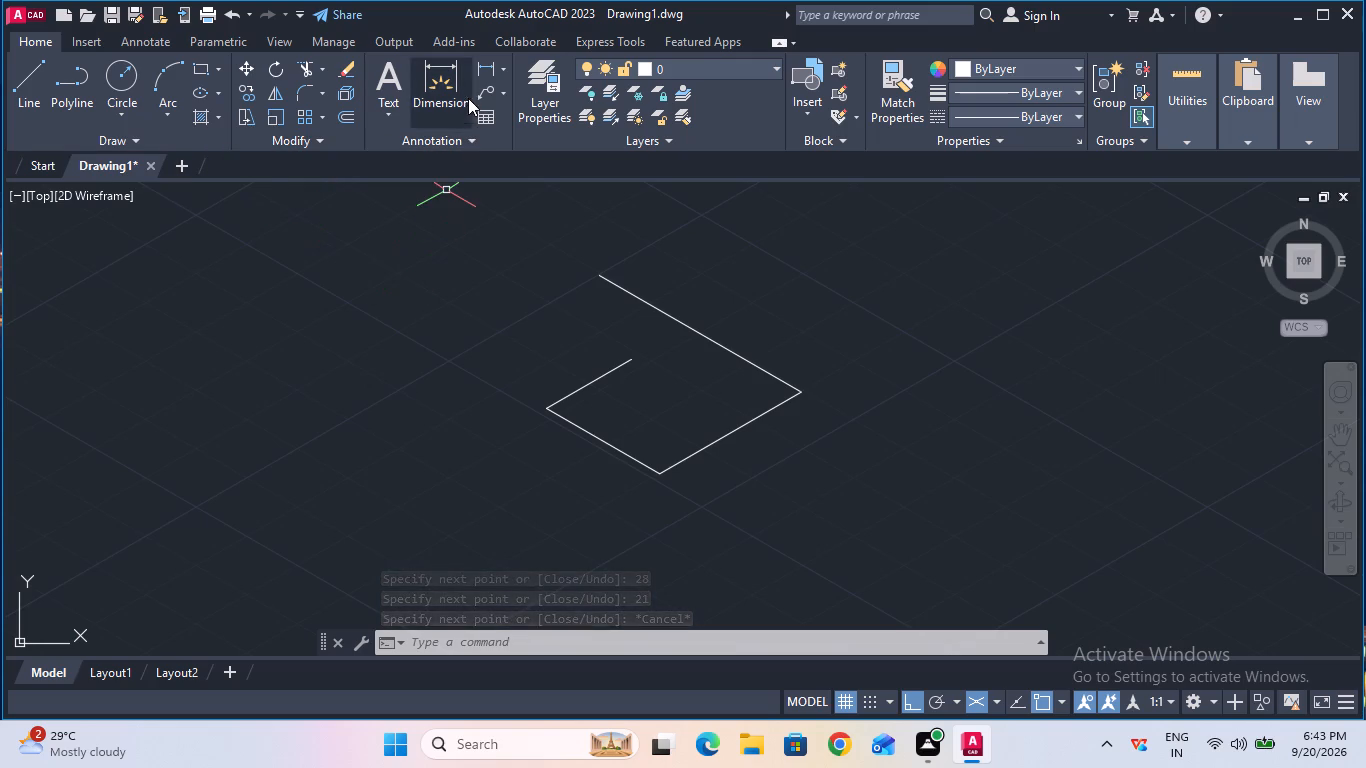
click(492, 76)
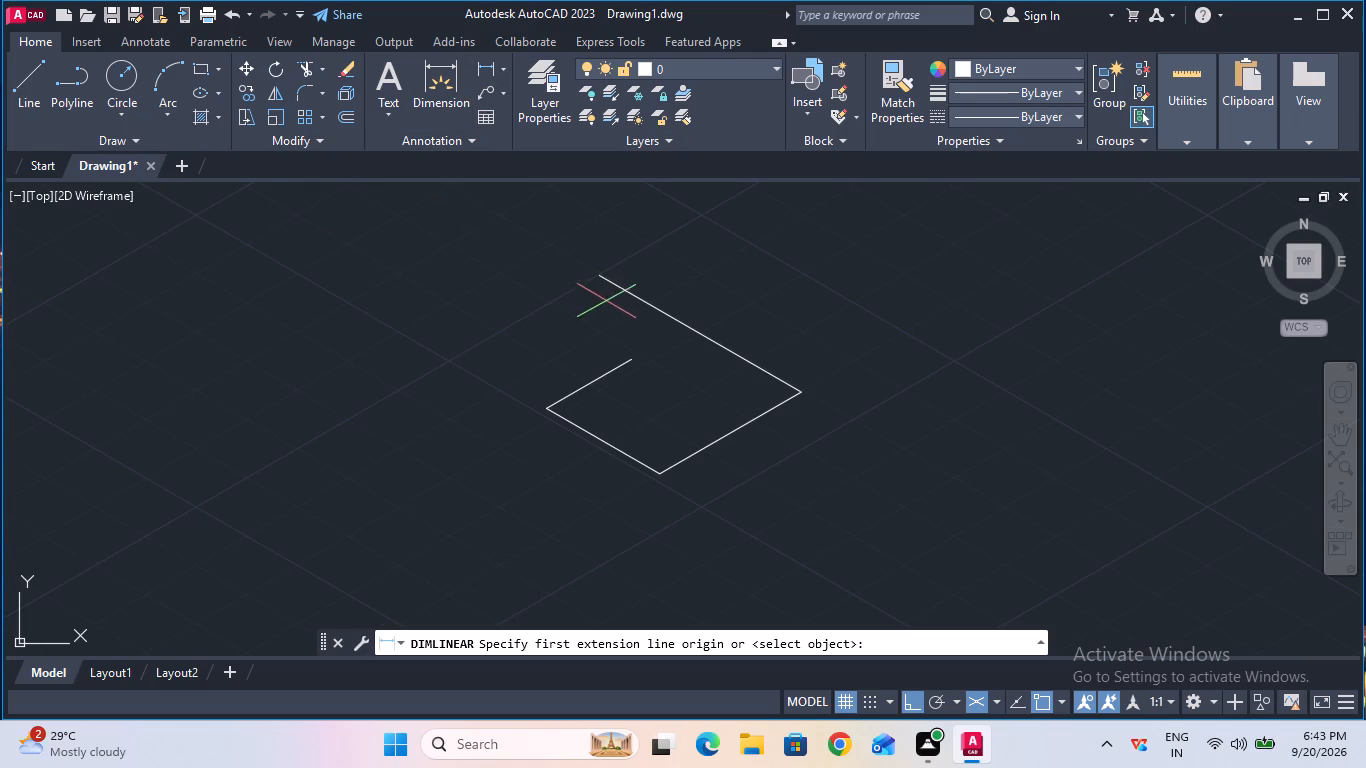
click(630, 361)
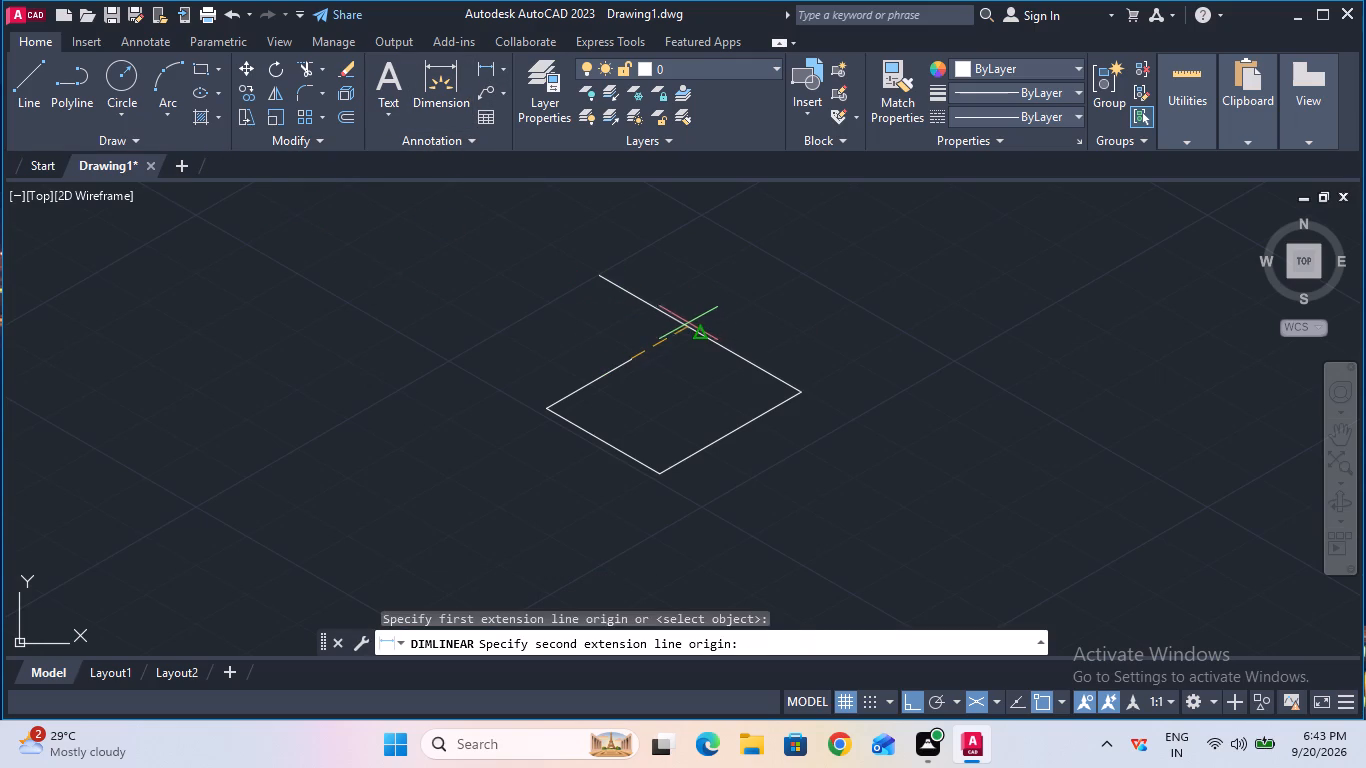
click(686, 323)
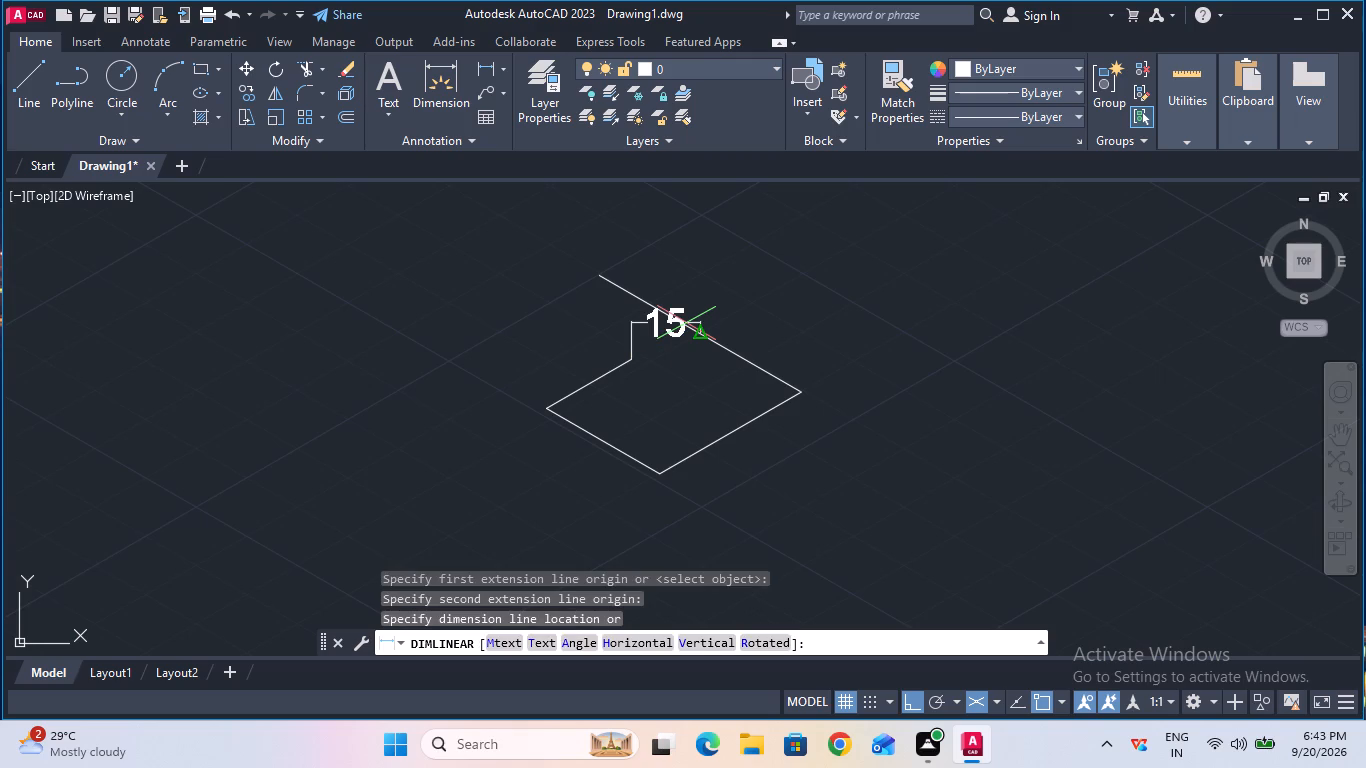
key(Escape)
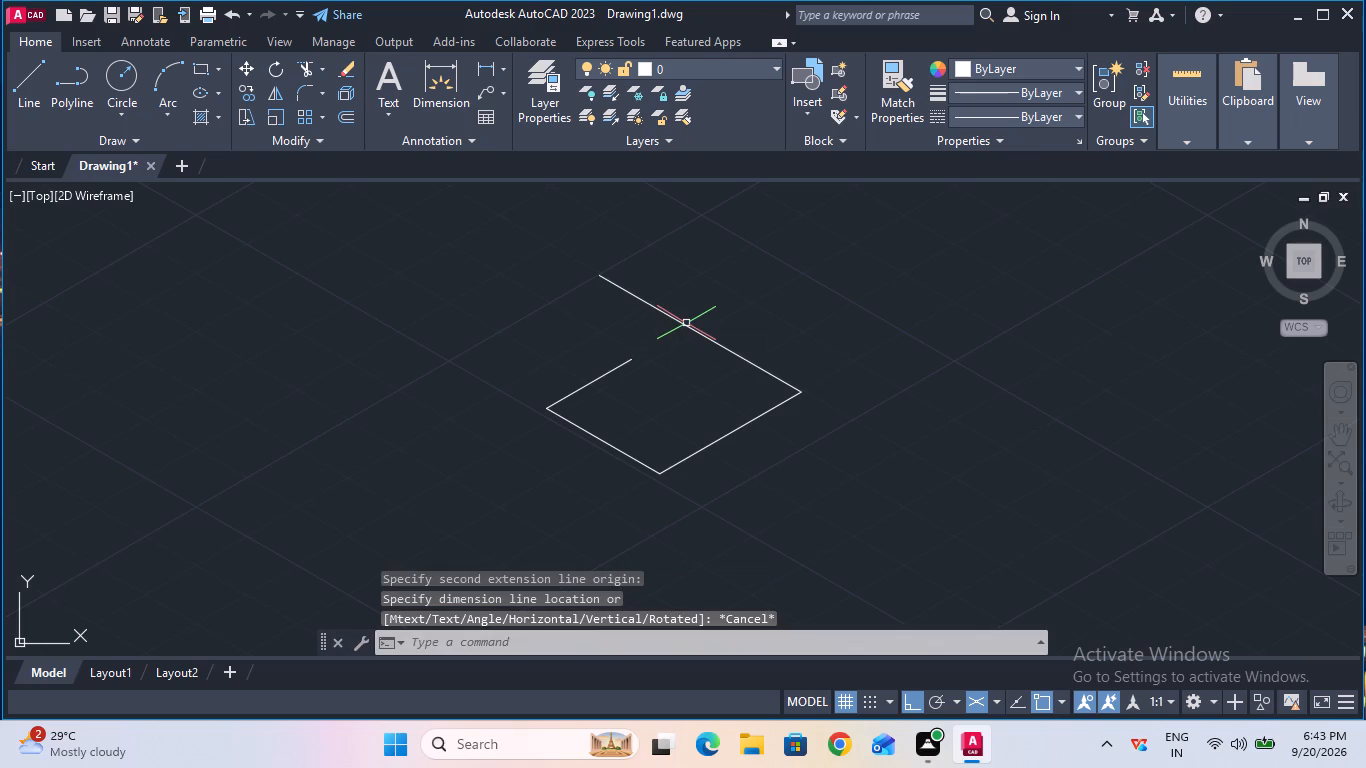
Extend the open end of the 21-unit line to meet the 50-unit line.
click(318, 63)
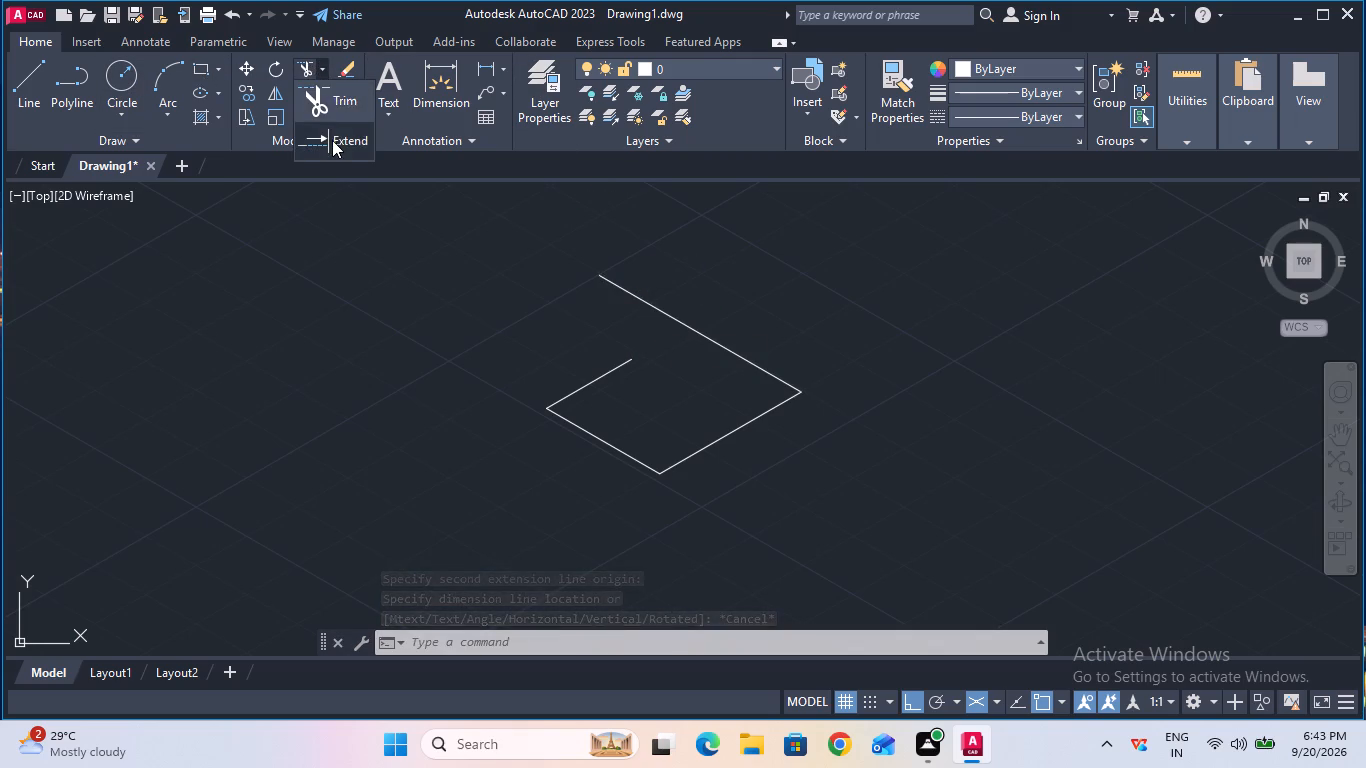
click(332, 140)
click(623, 365)
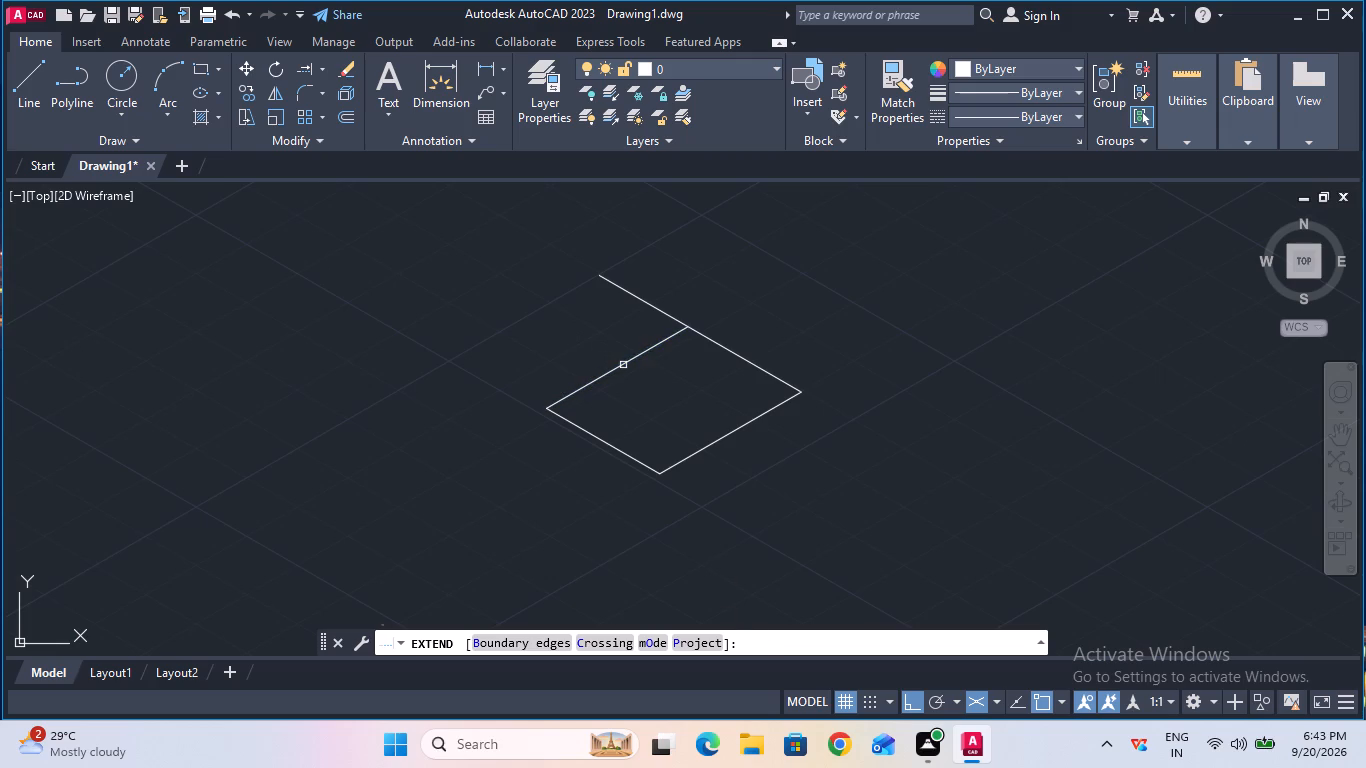
key(Escape)
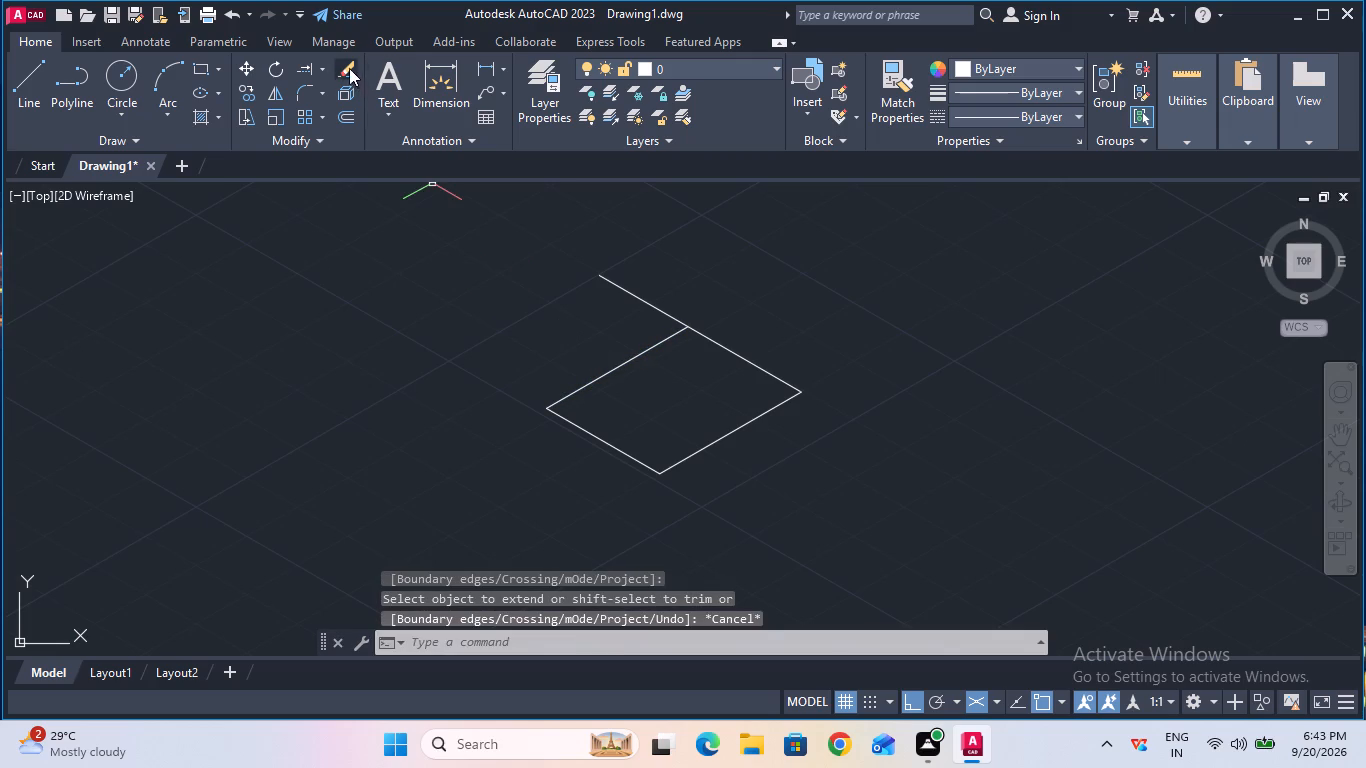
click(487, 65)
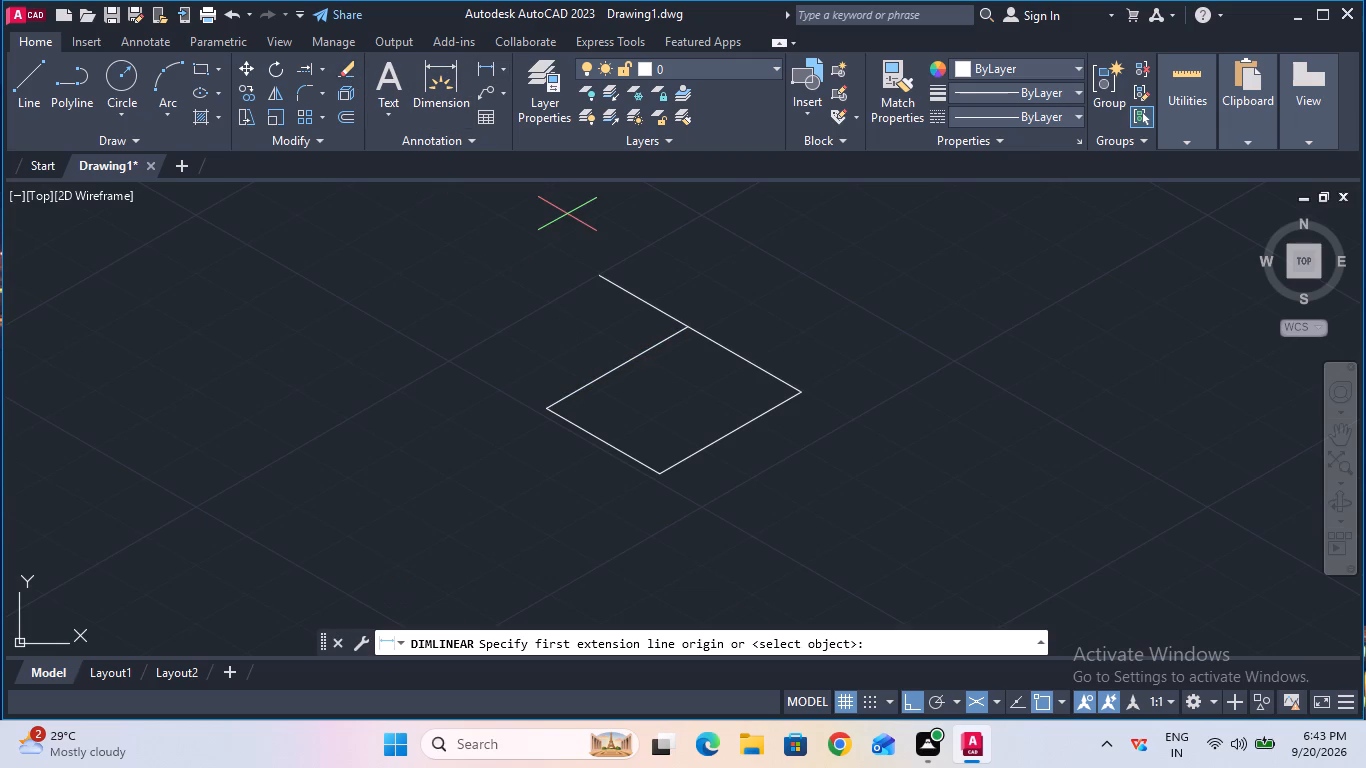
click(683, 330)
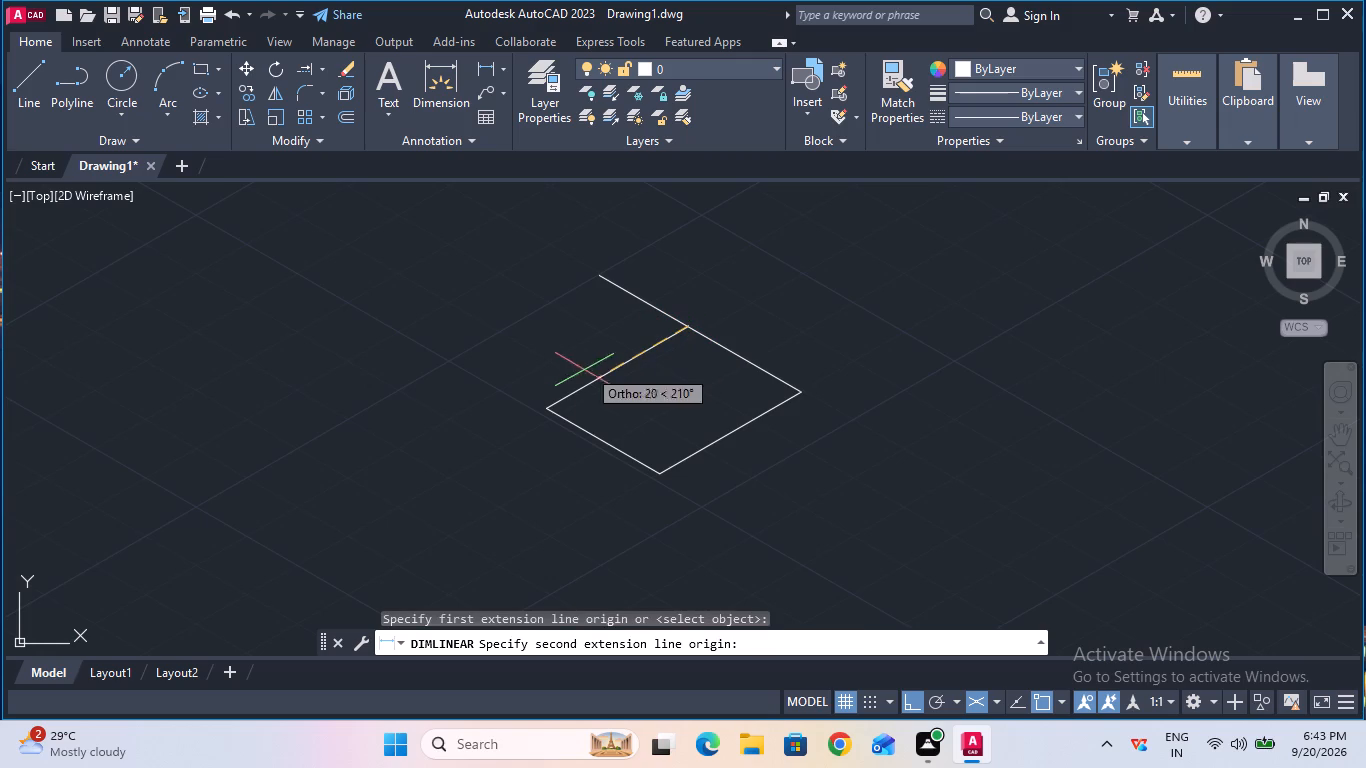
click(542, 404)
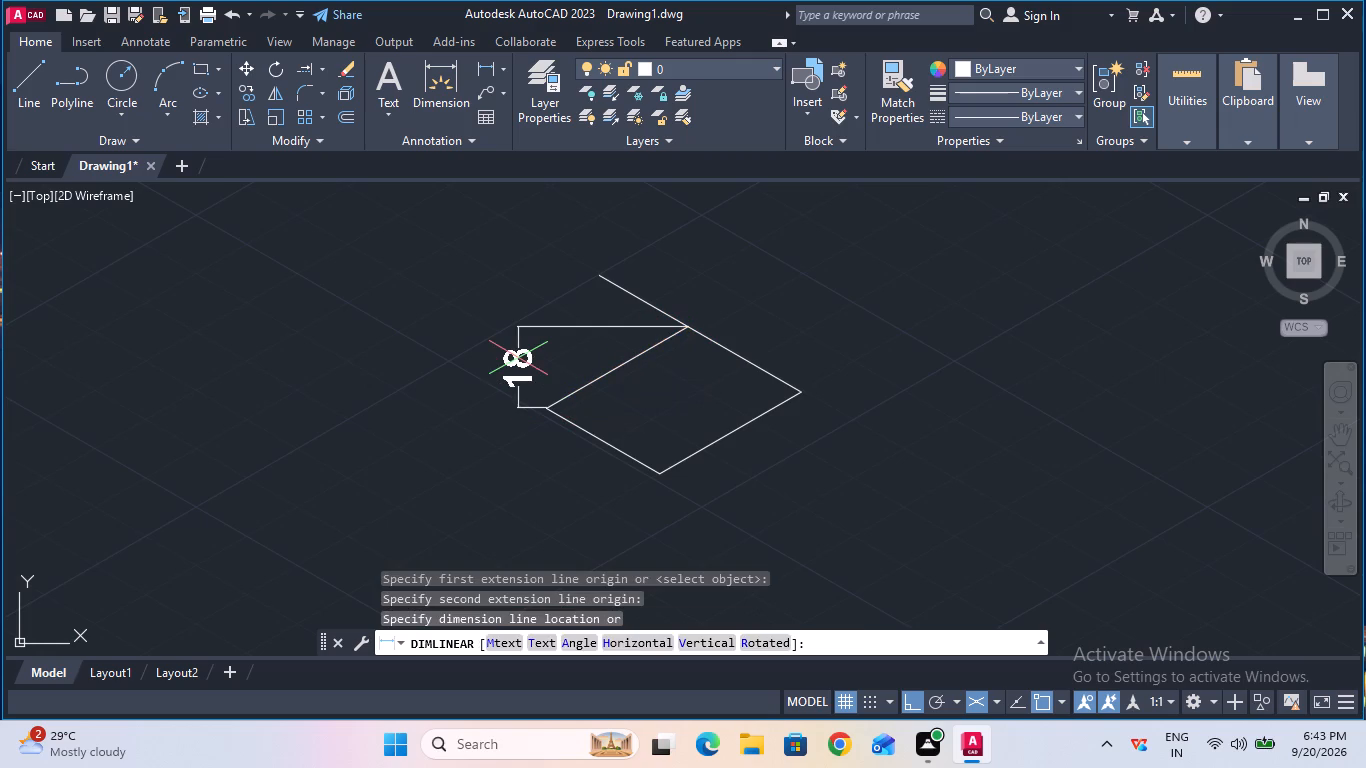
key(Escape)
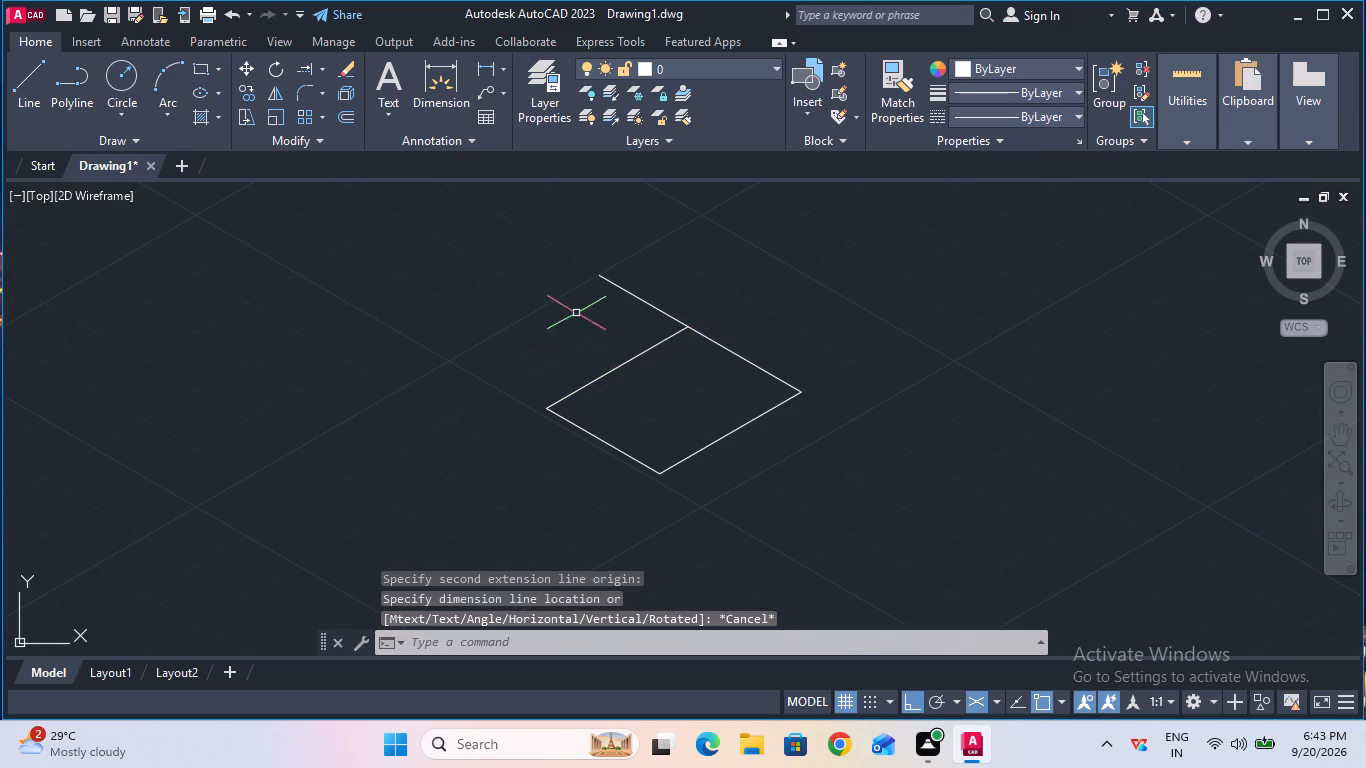
Check the length of the extended line with an aligned dimension preview, without placing the dimension.
click(507, 64)
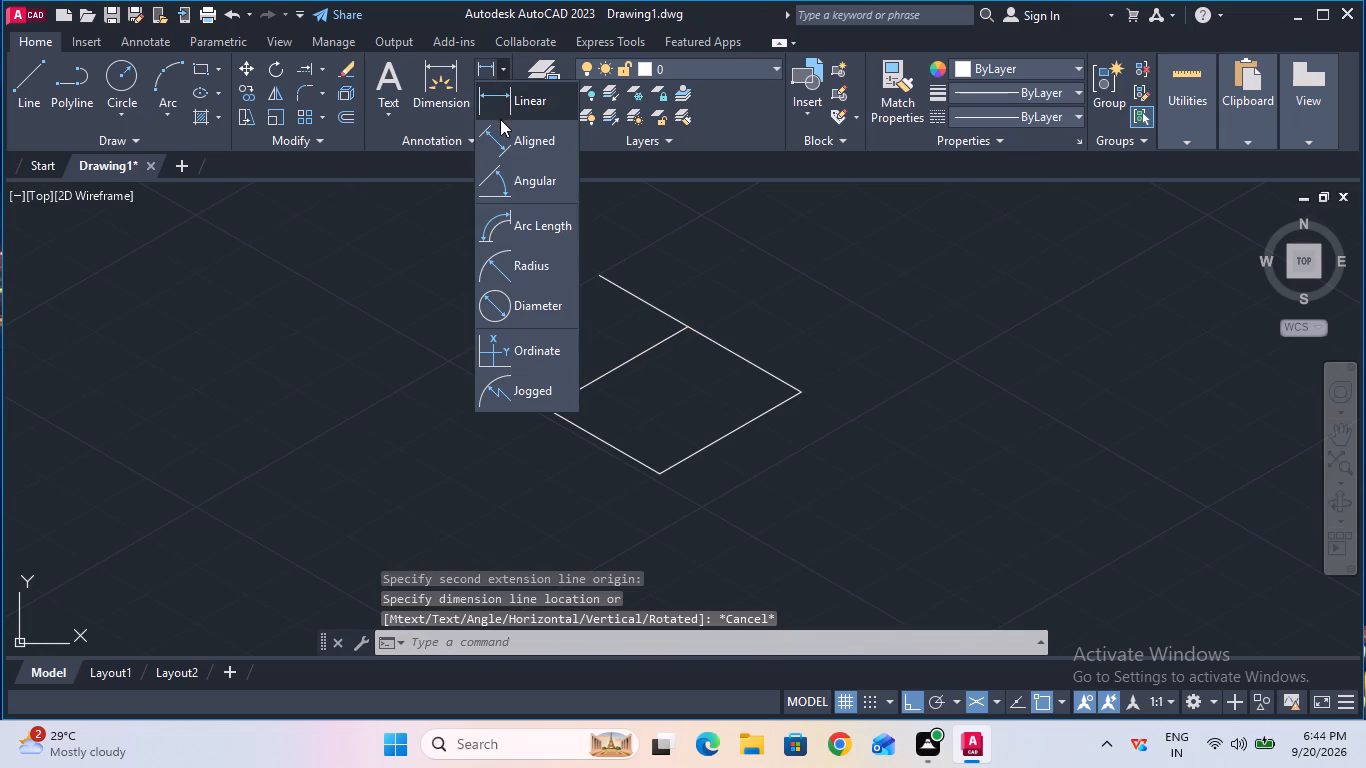
click(505, 129)
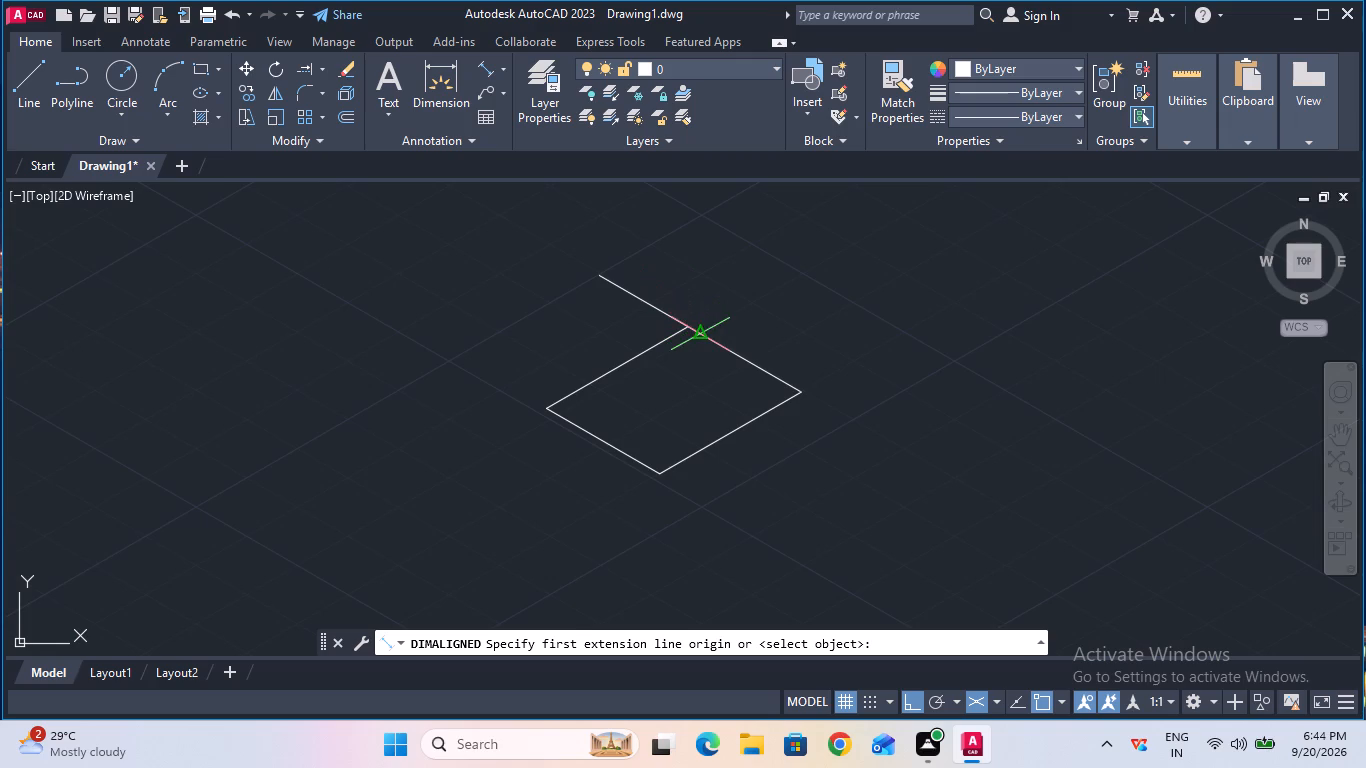
click(687, 322)
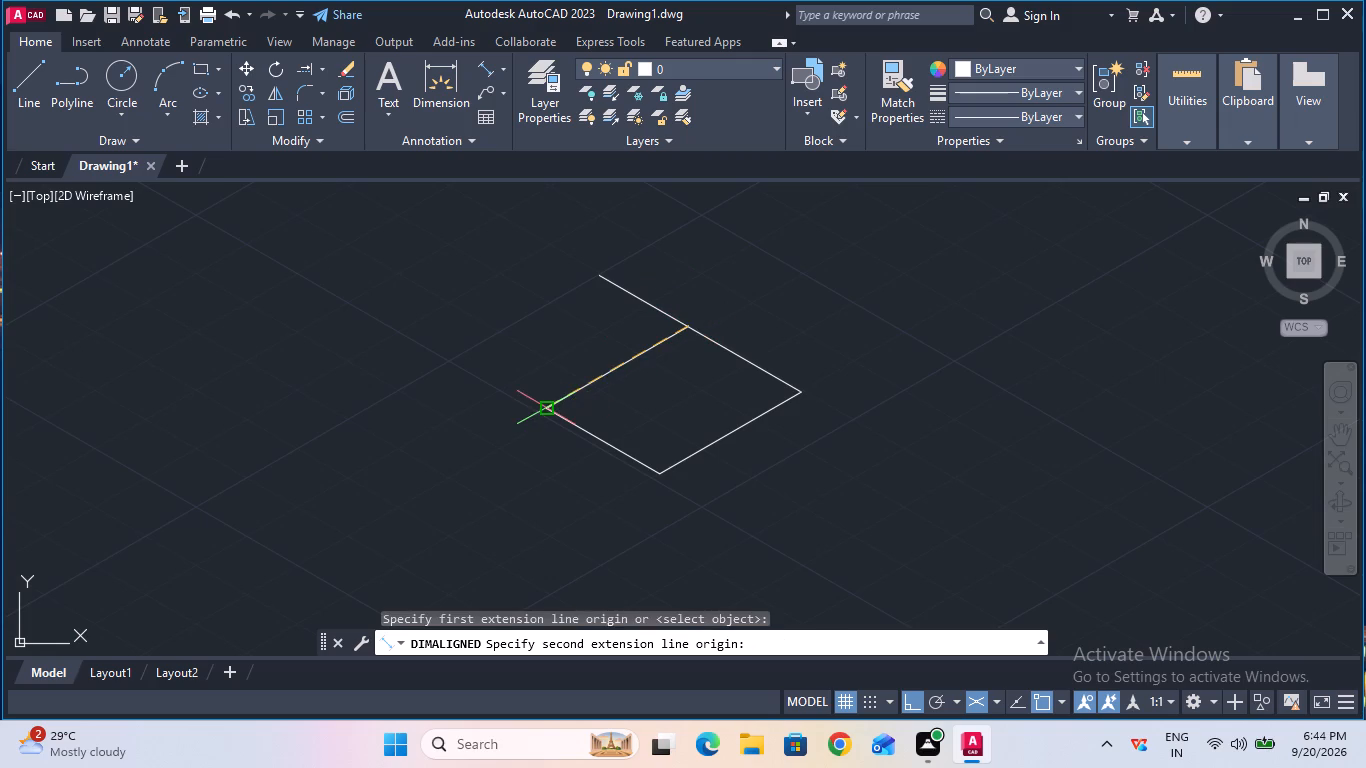
click(549, 411)
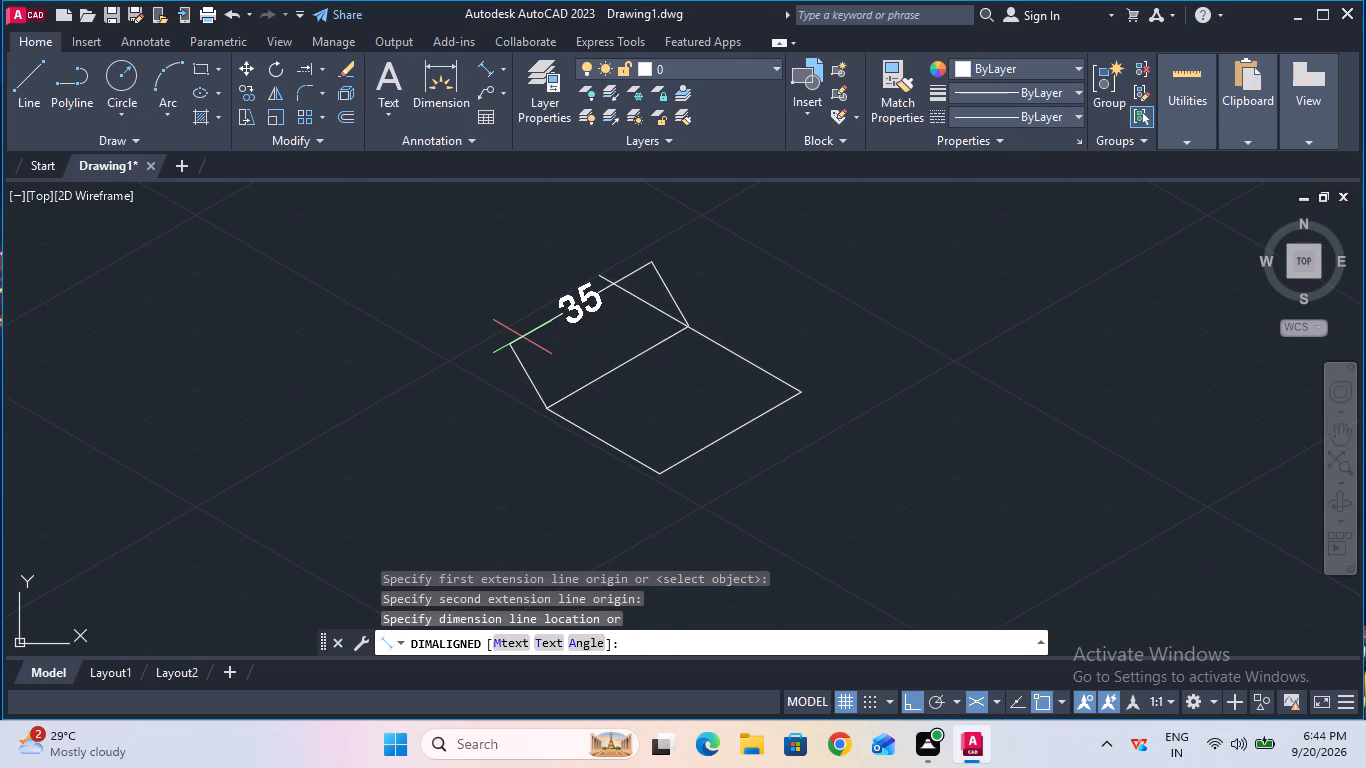
key(Escape)
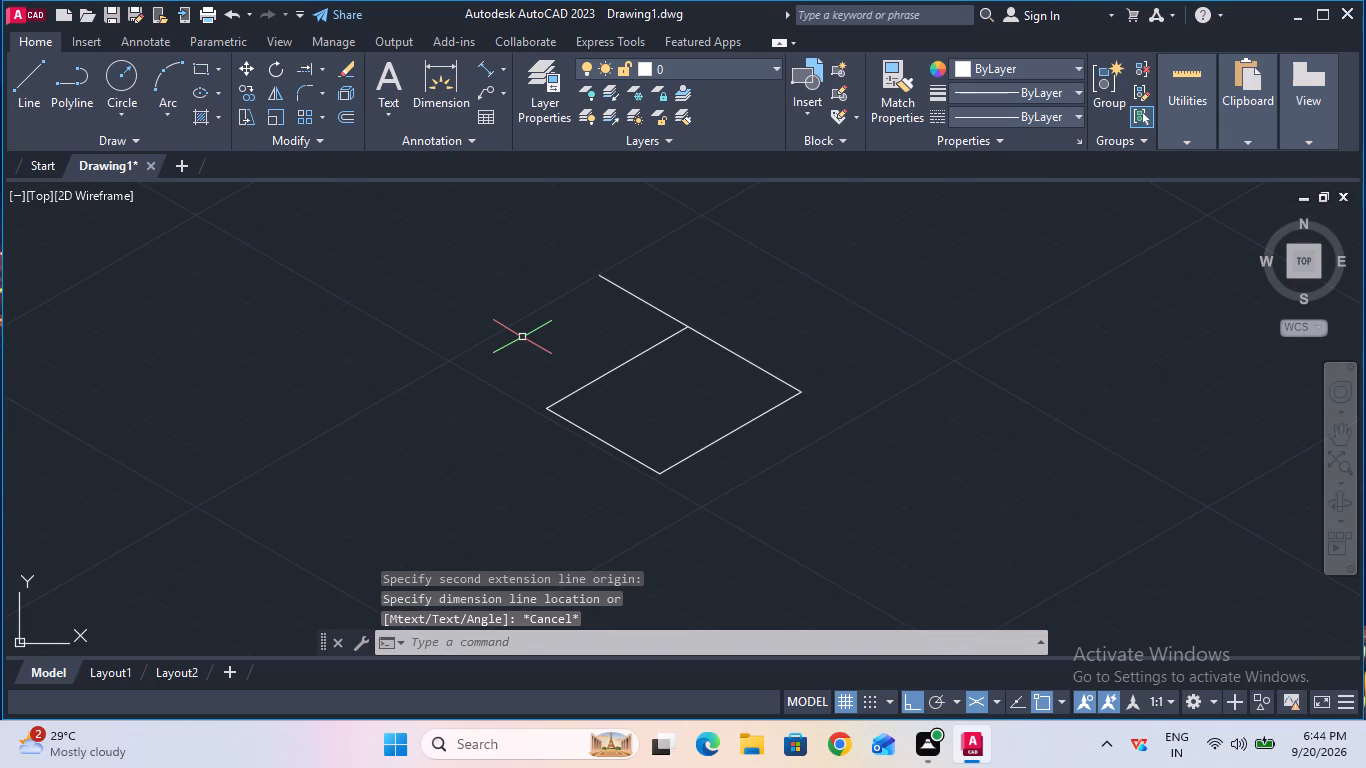
Start a new line from the free upper end of the 50-unit line.
click(45, 75)
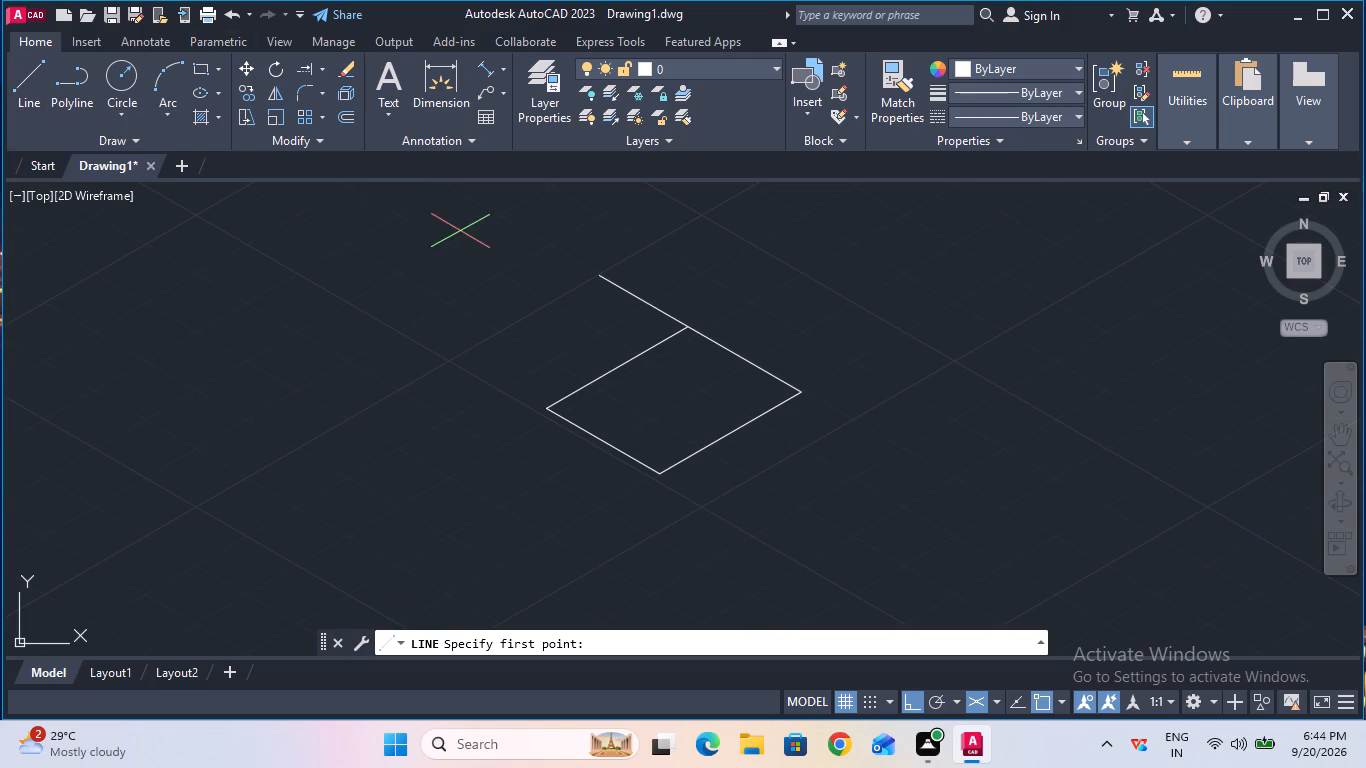
click(603, 276)
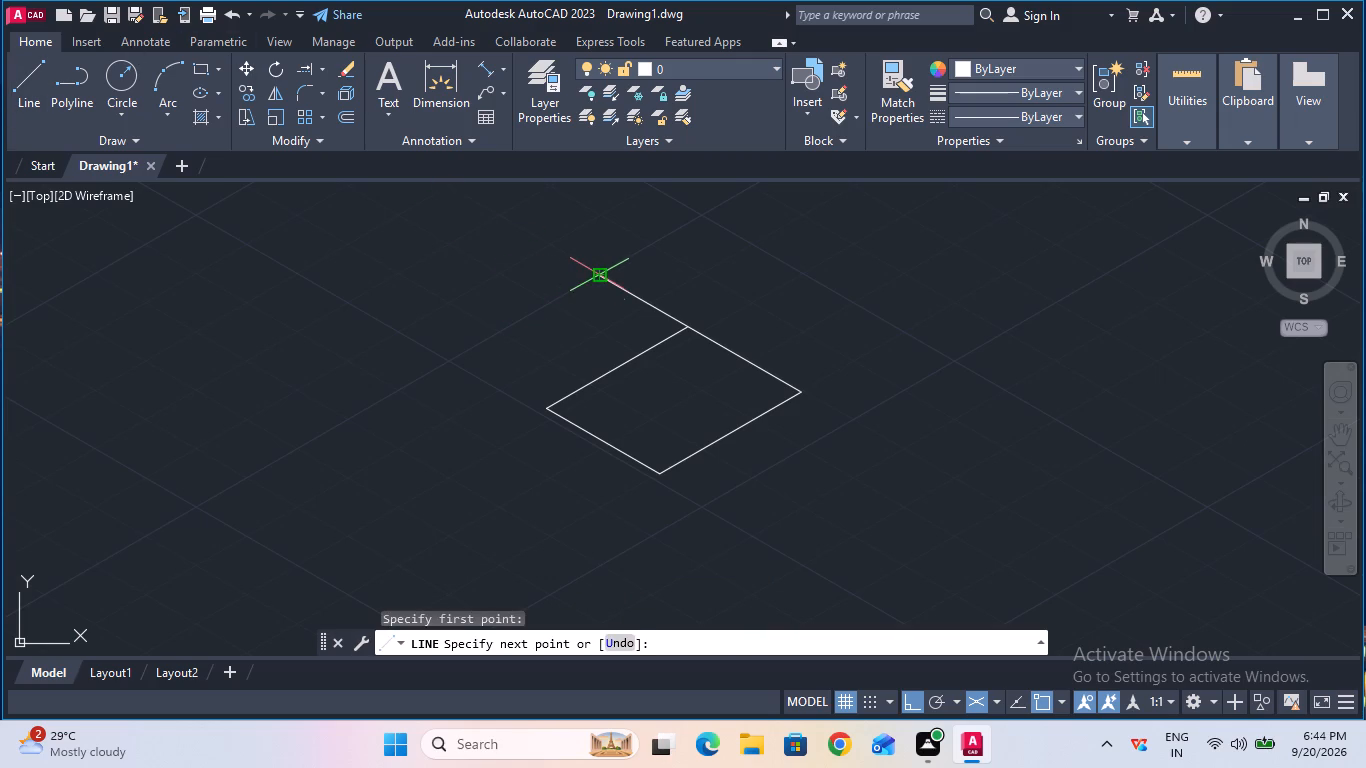
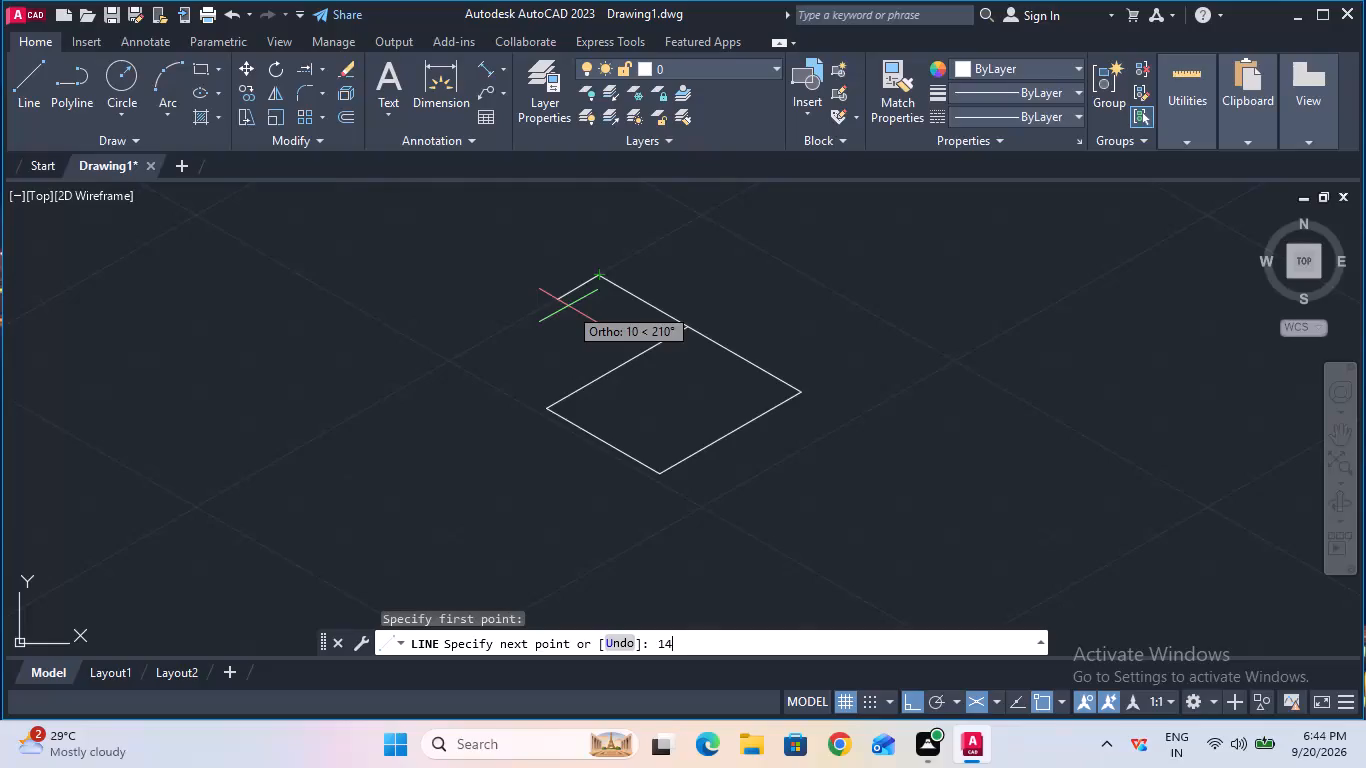
Complete the new line with a length of 14 at 210° from the upper end of the 50-unit line.
key(Return)
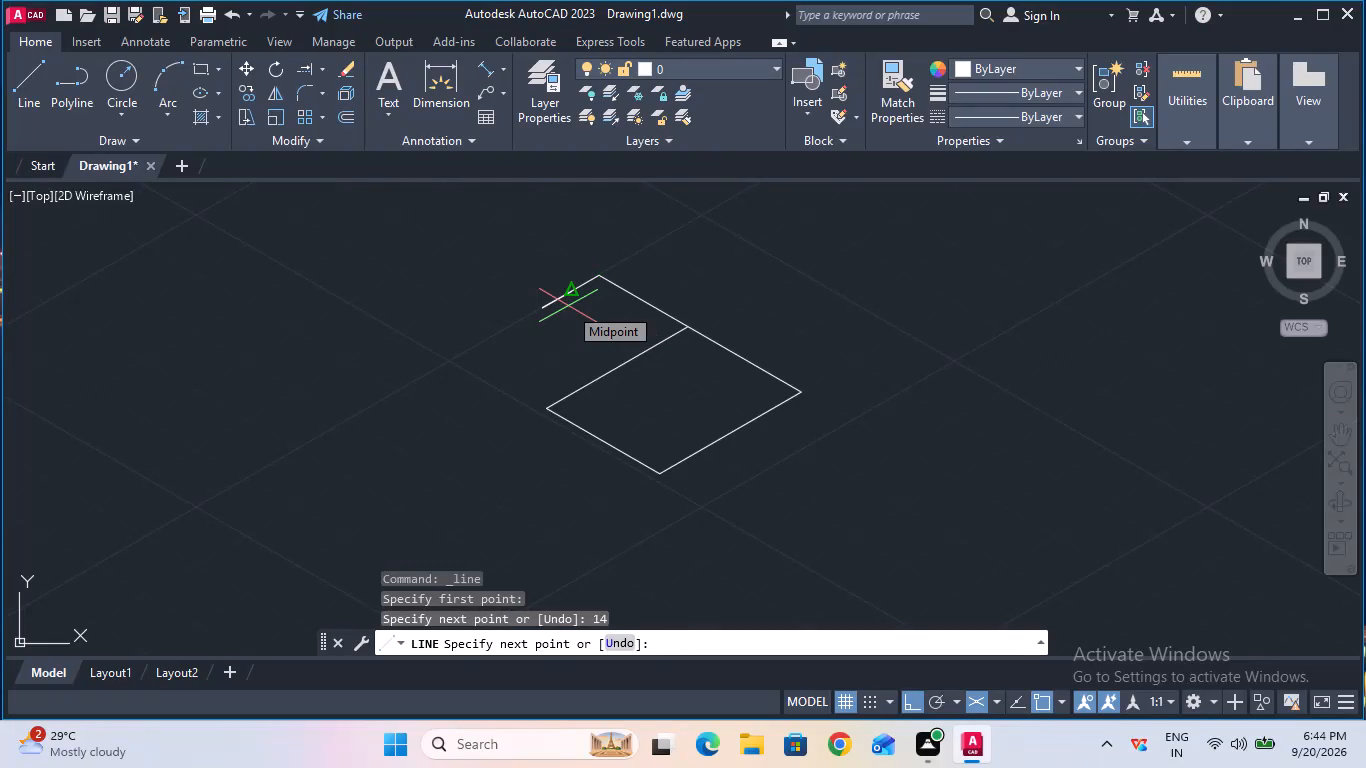
key(Escape)
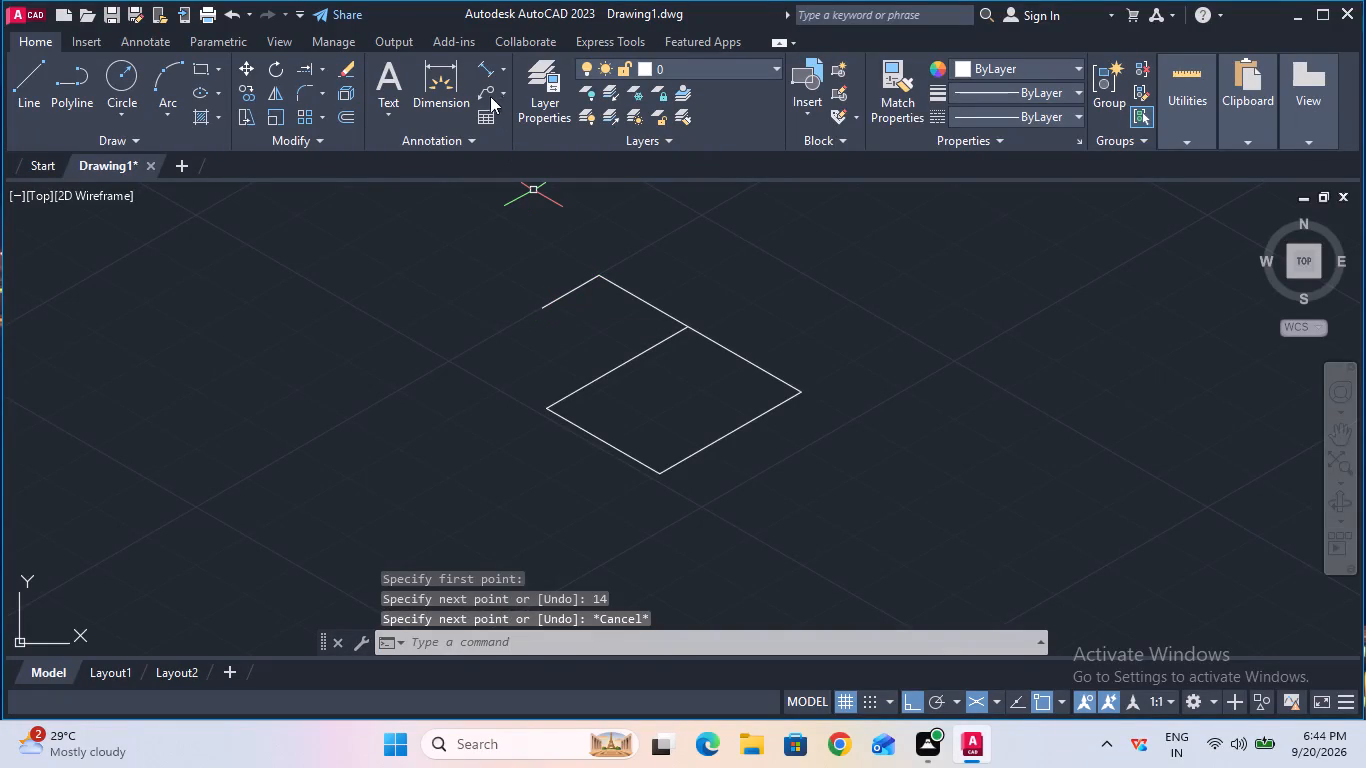
Check the length of the 14-unit line with an aligned dimension preview between its endpoints, without placing the dimension.
click(489, 76)
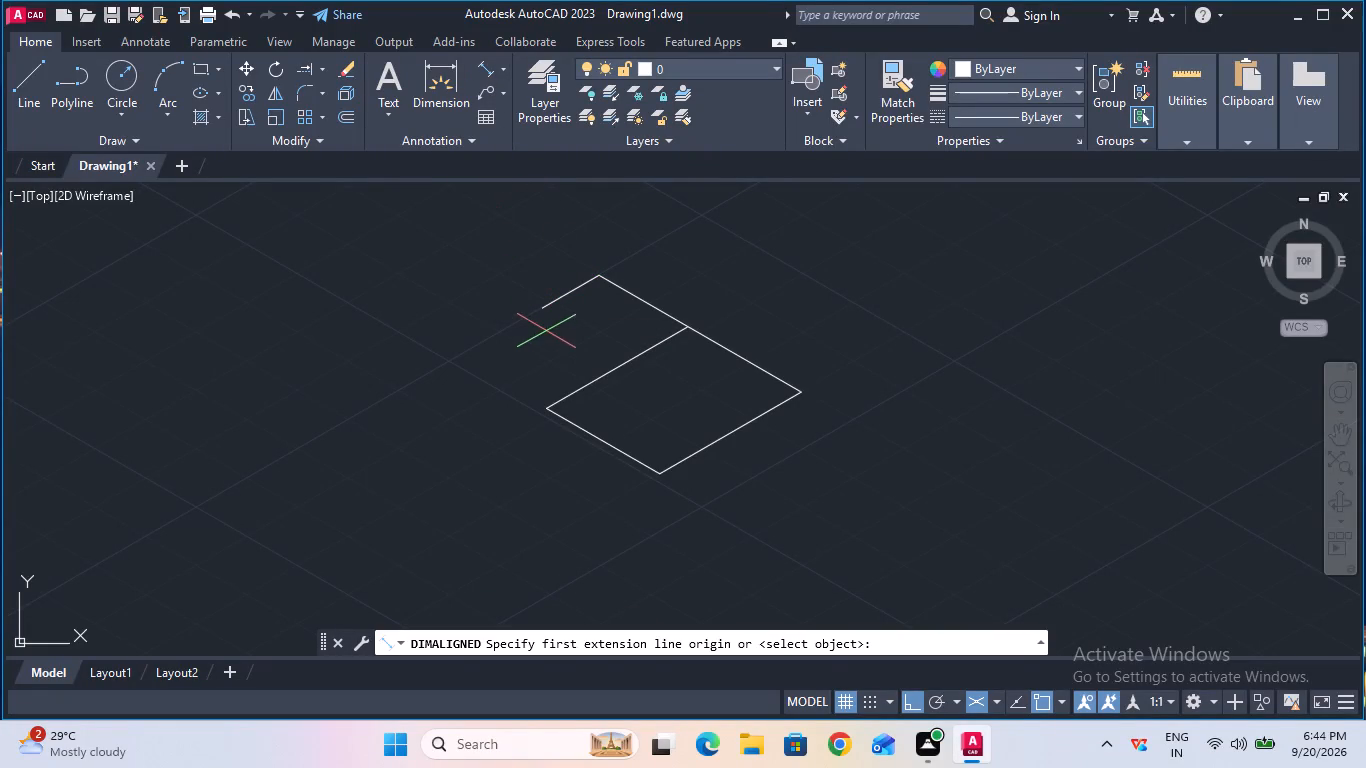
click(545, 312)
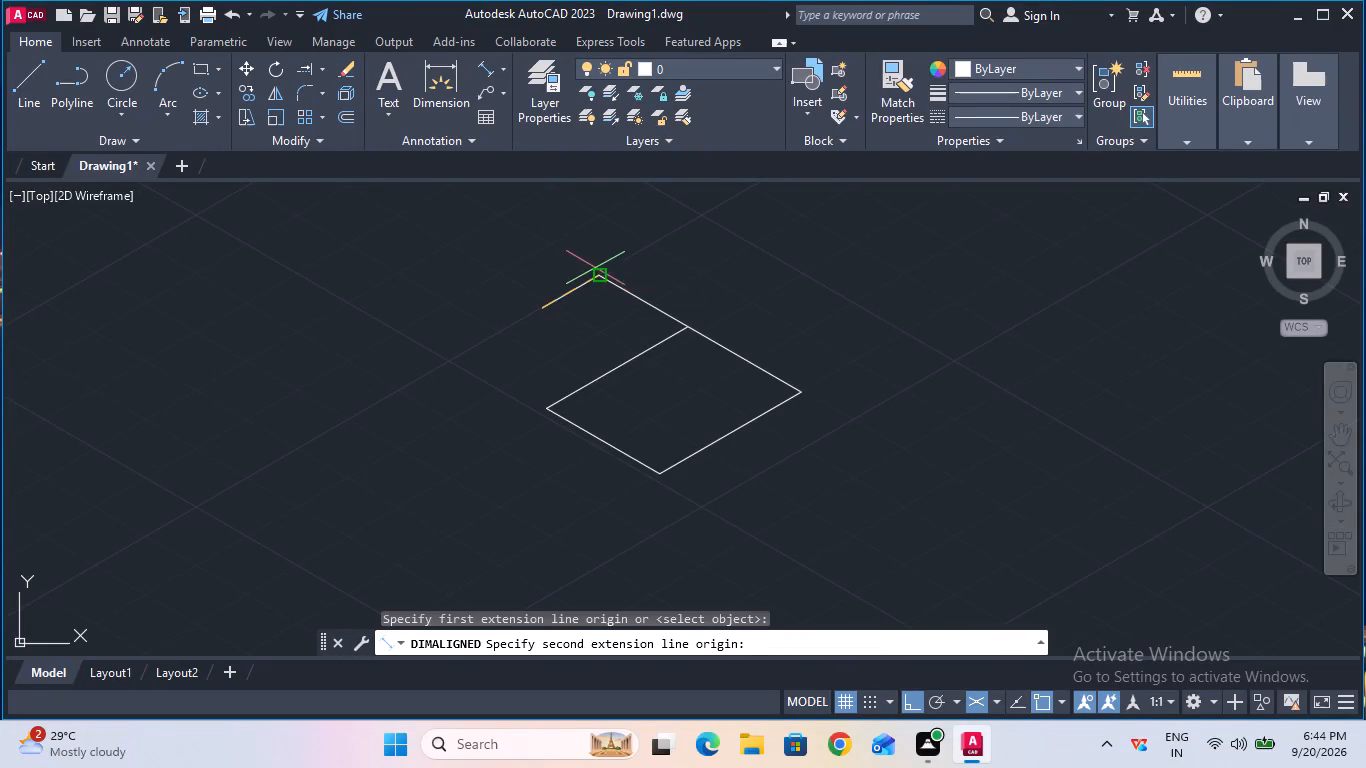
click(595, 271)
key(Escape)
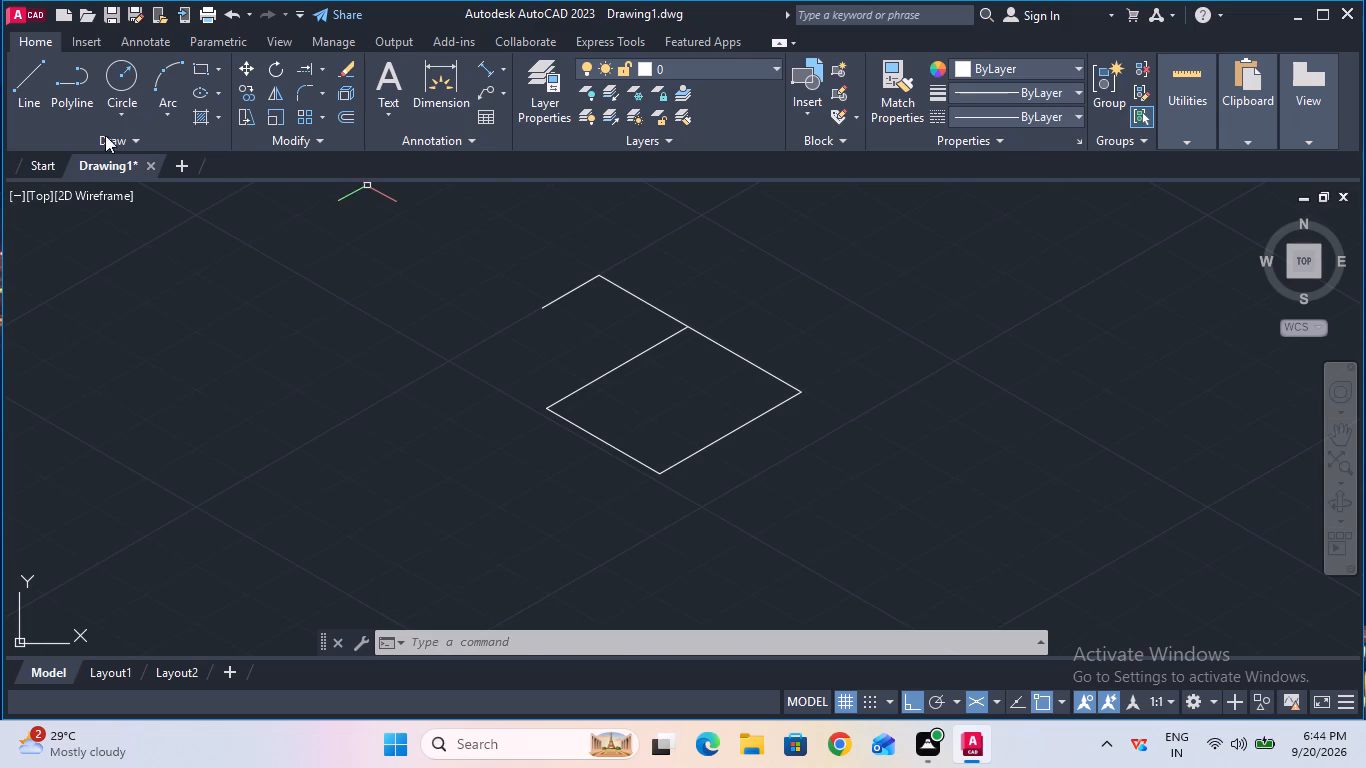
Draw a line of 5 units at 330° from the free end of the 14-unit line.
click(29, 101)
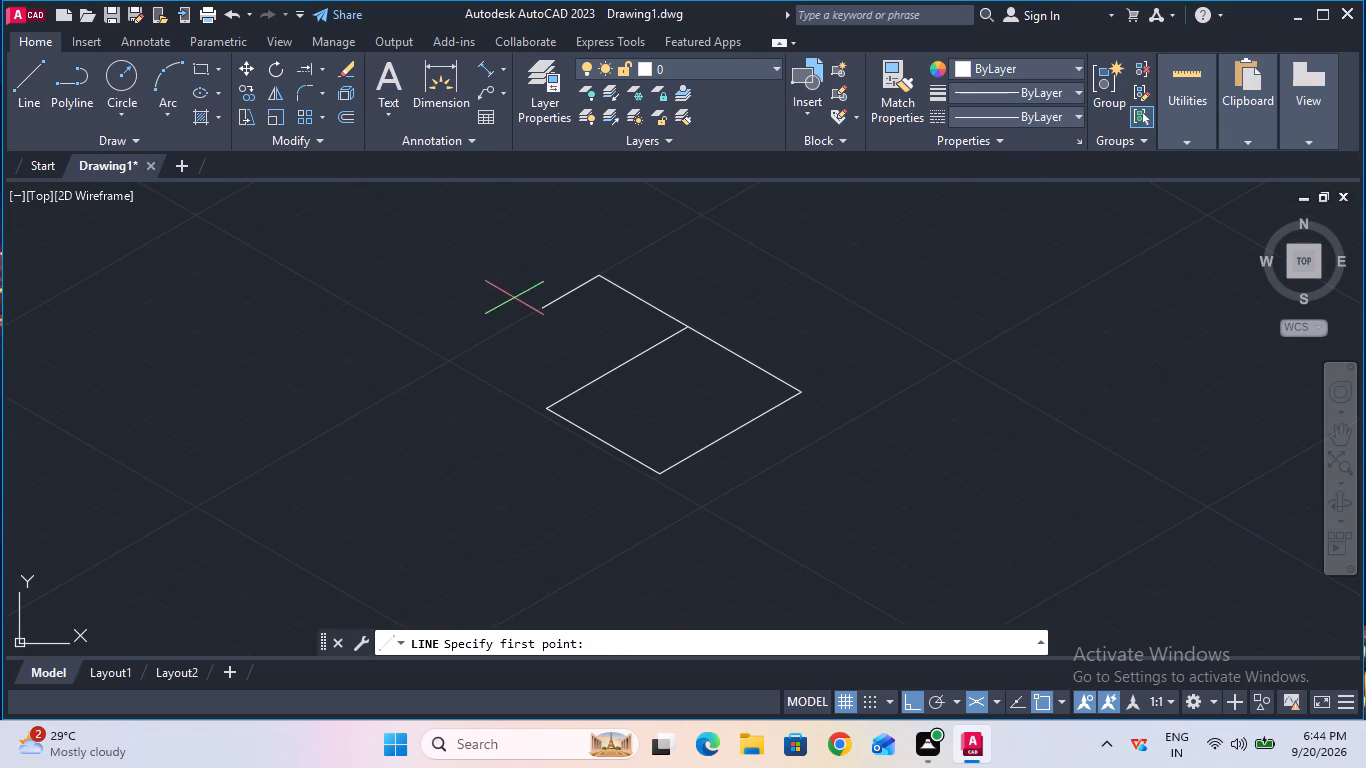
click(542, 312)
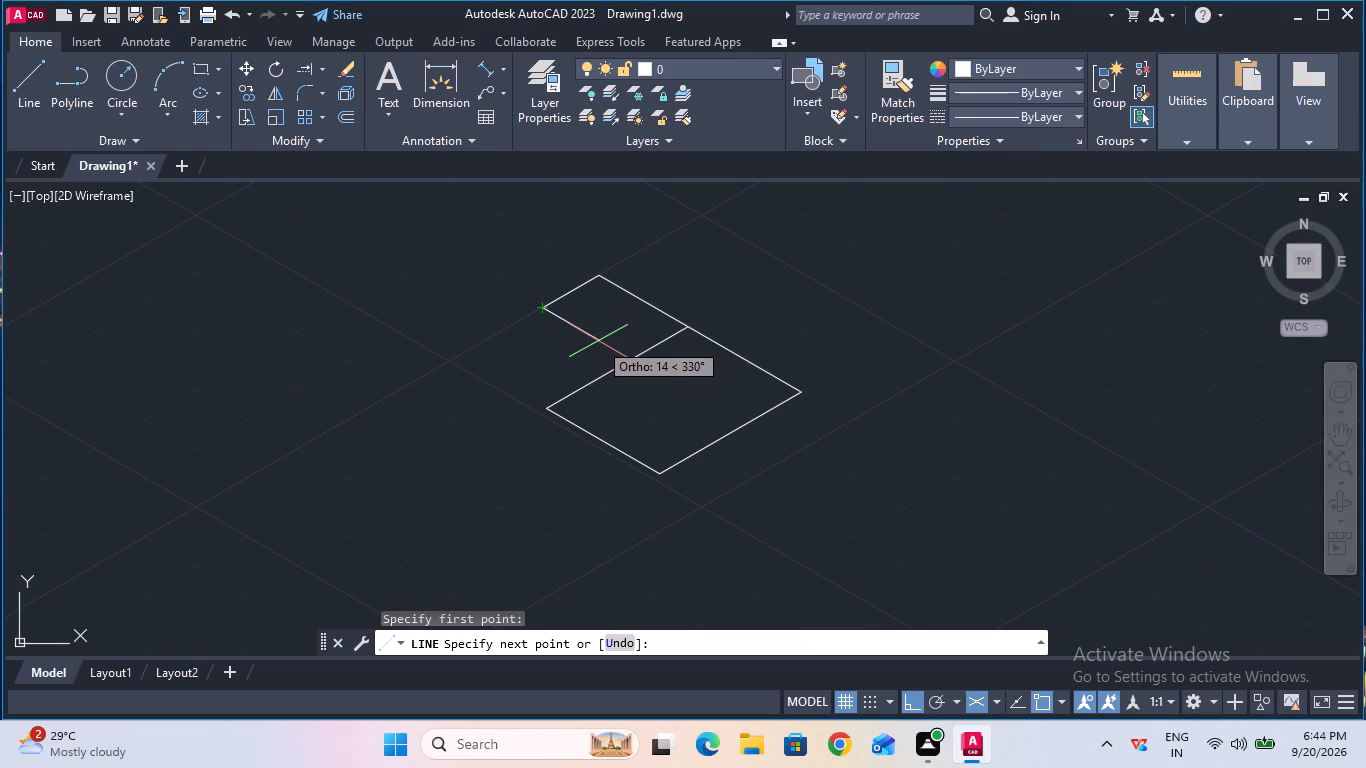
key(5)
key(Return)
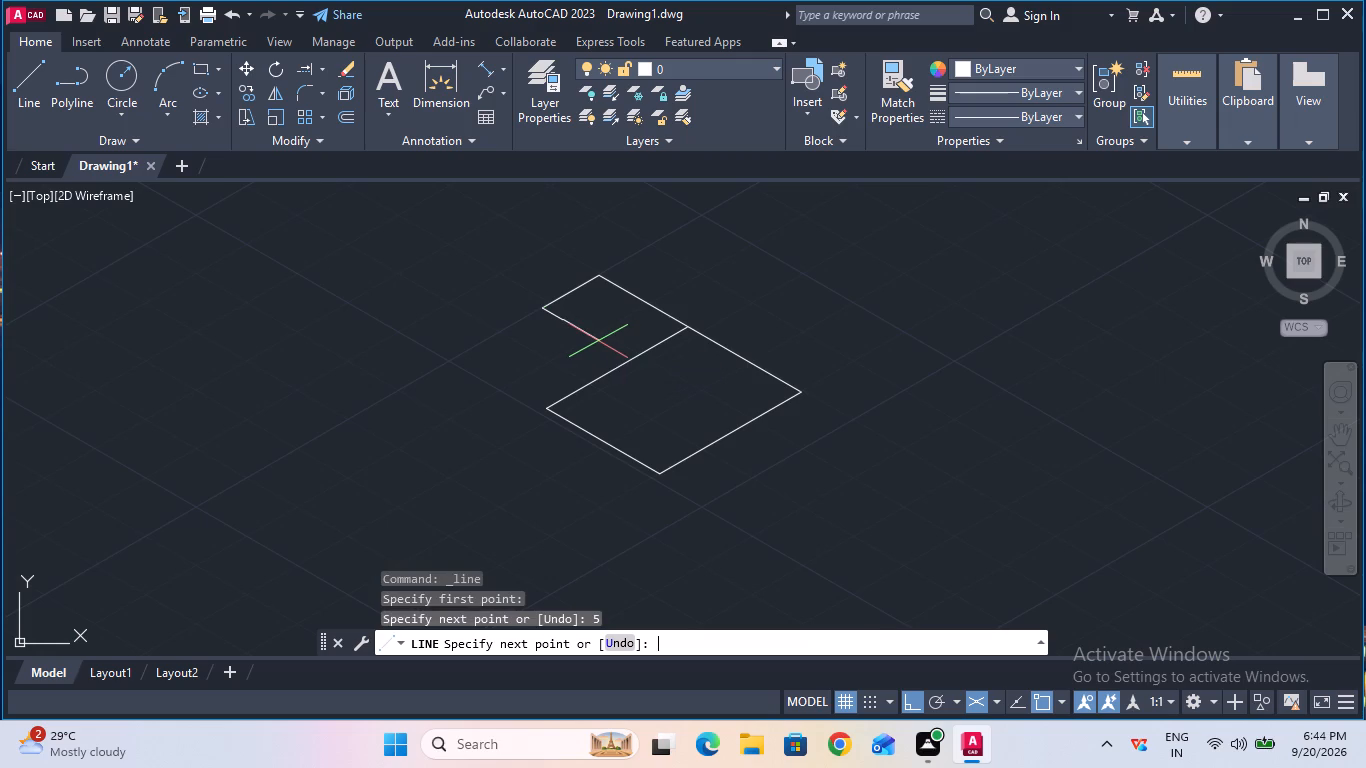
key(Escape)
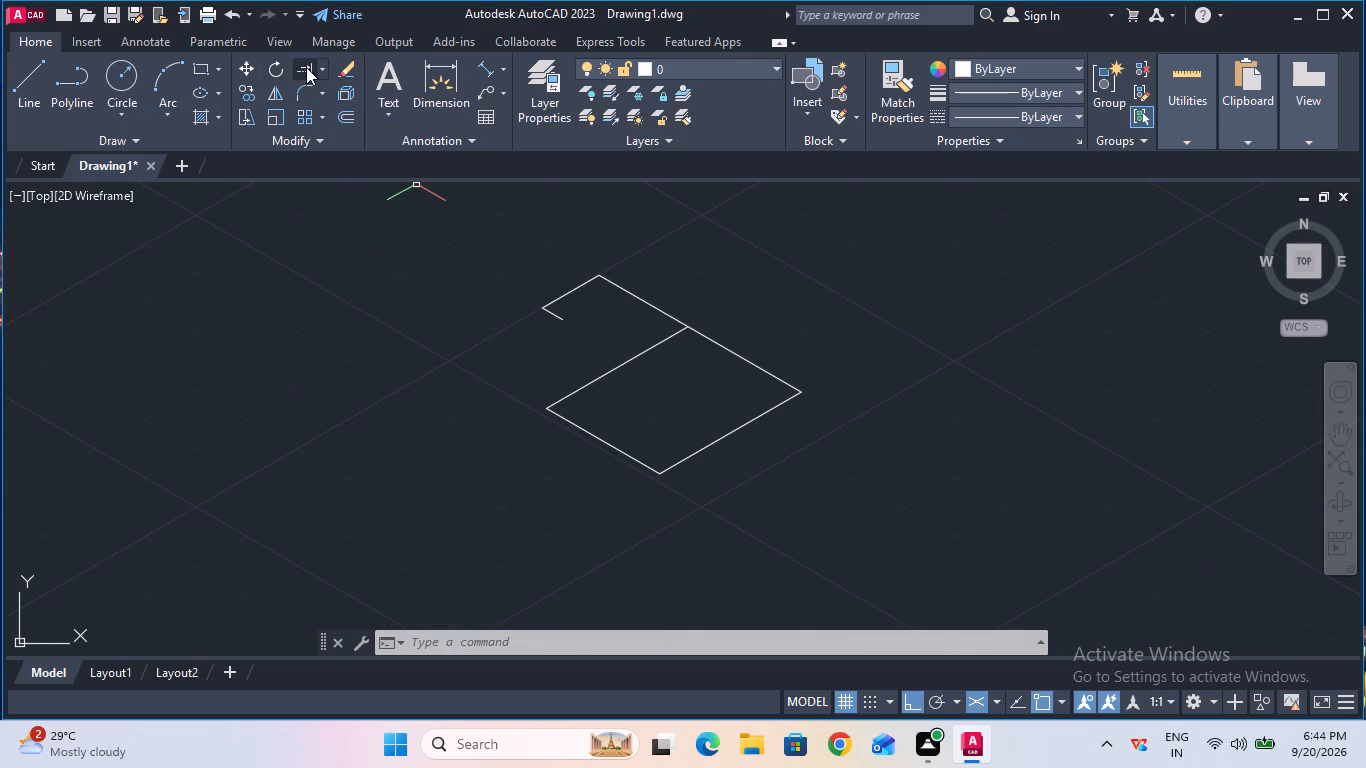
Extend the free end of the 5-unit line to meet the inner line that runs at 30°.
click(306, 67)
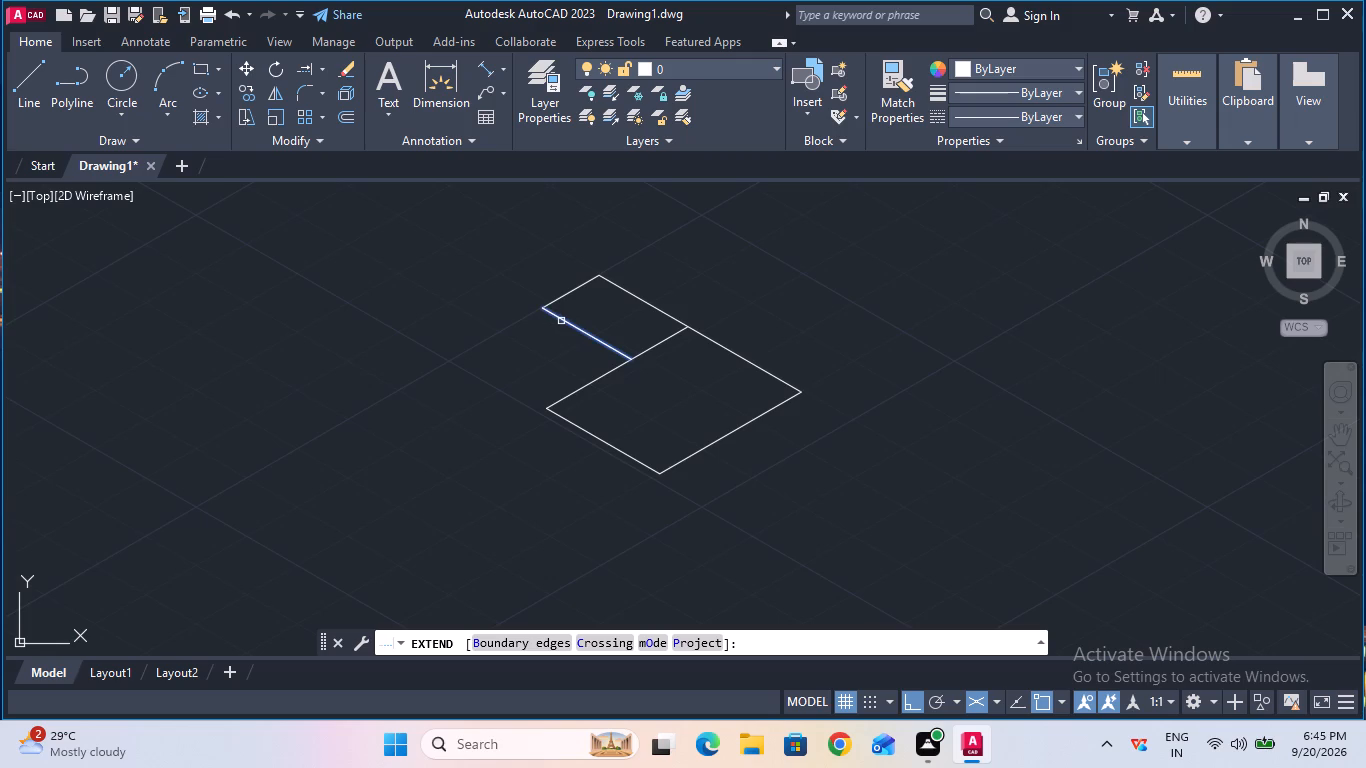
click(561, 320)
key(Escape)
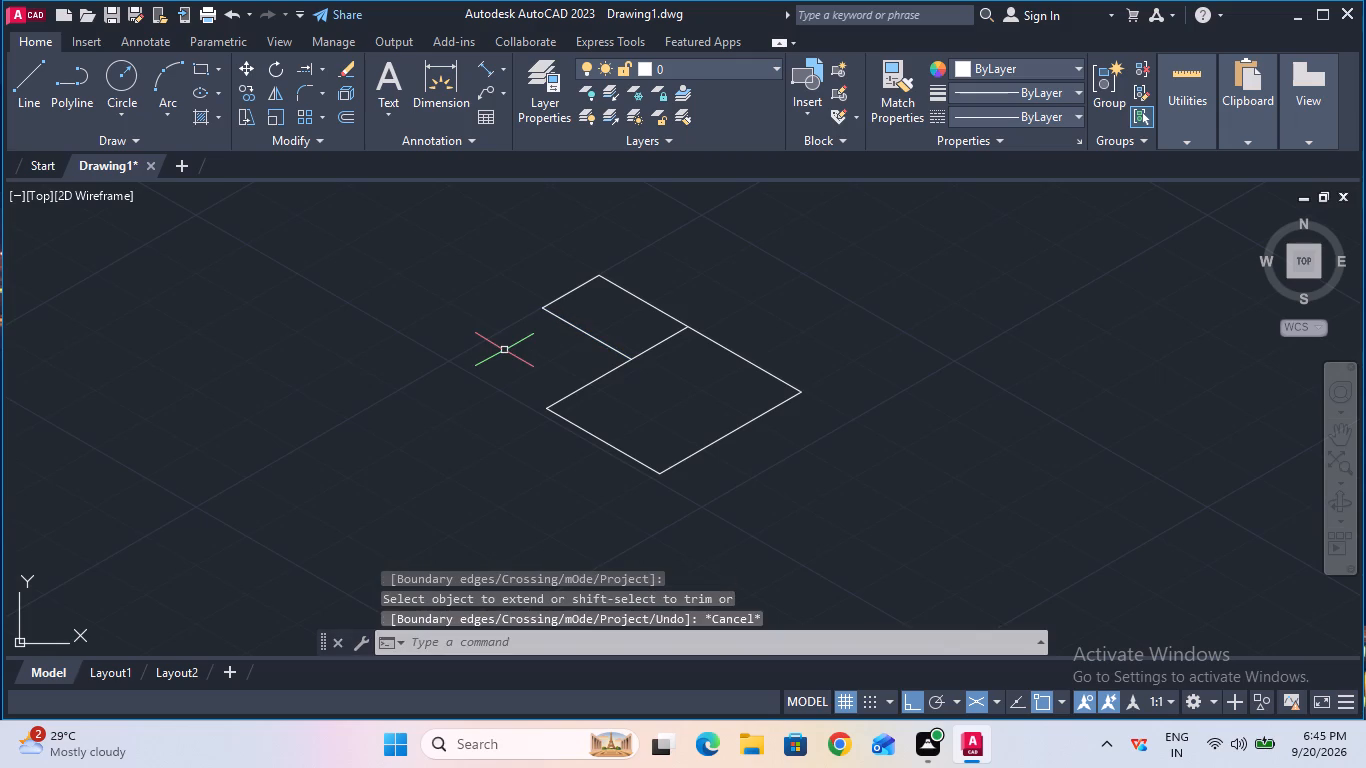
Trim the inner line's segment between the newly extended line and the 50-unit line to leave an L-shaped outline.
click(326, 64)
click(333, 99)
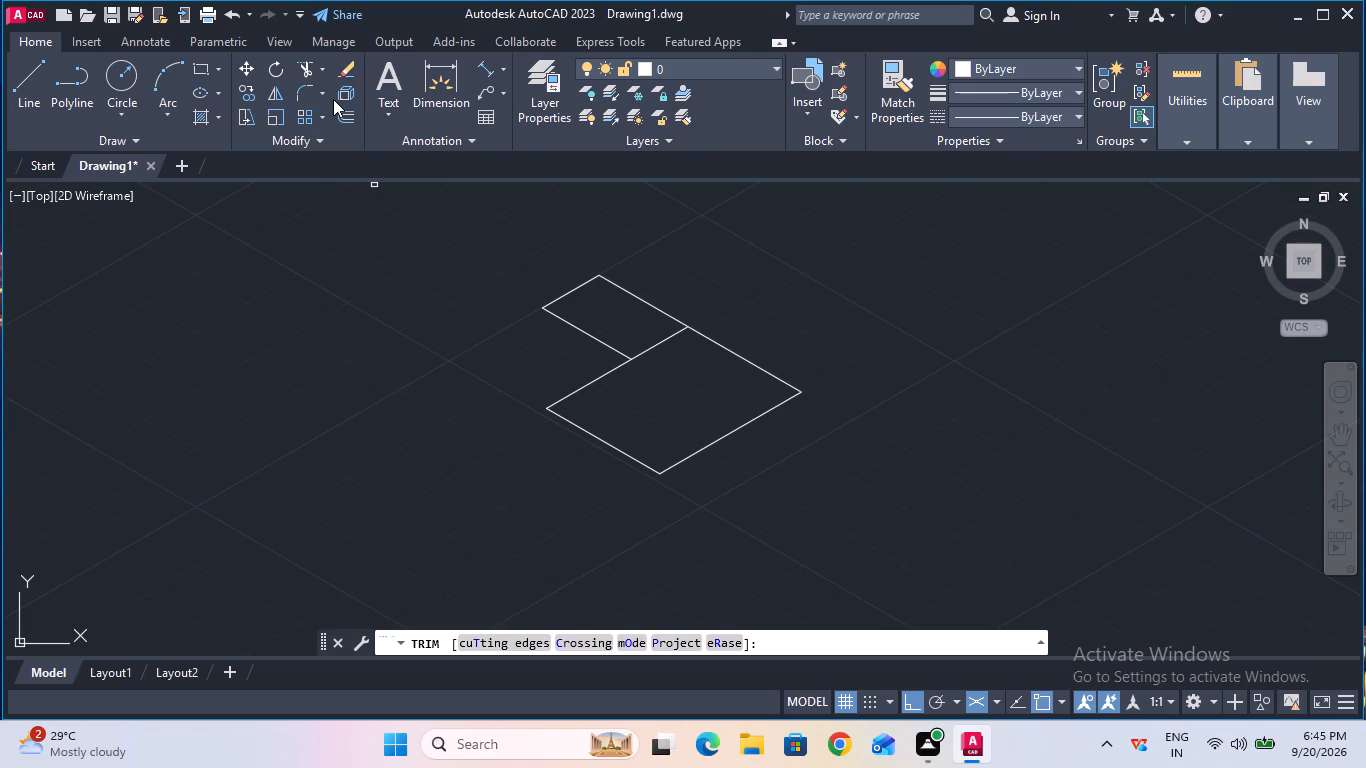
click(657, 345)
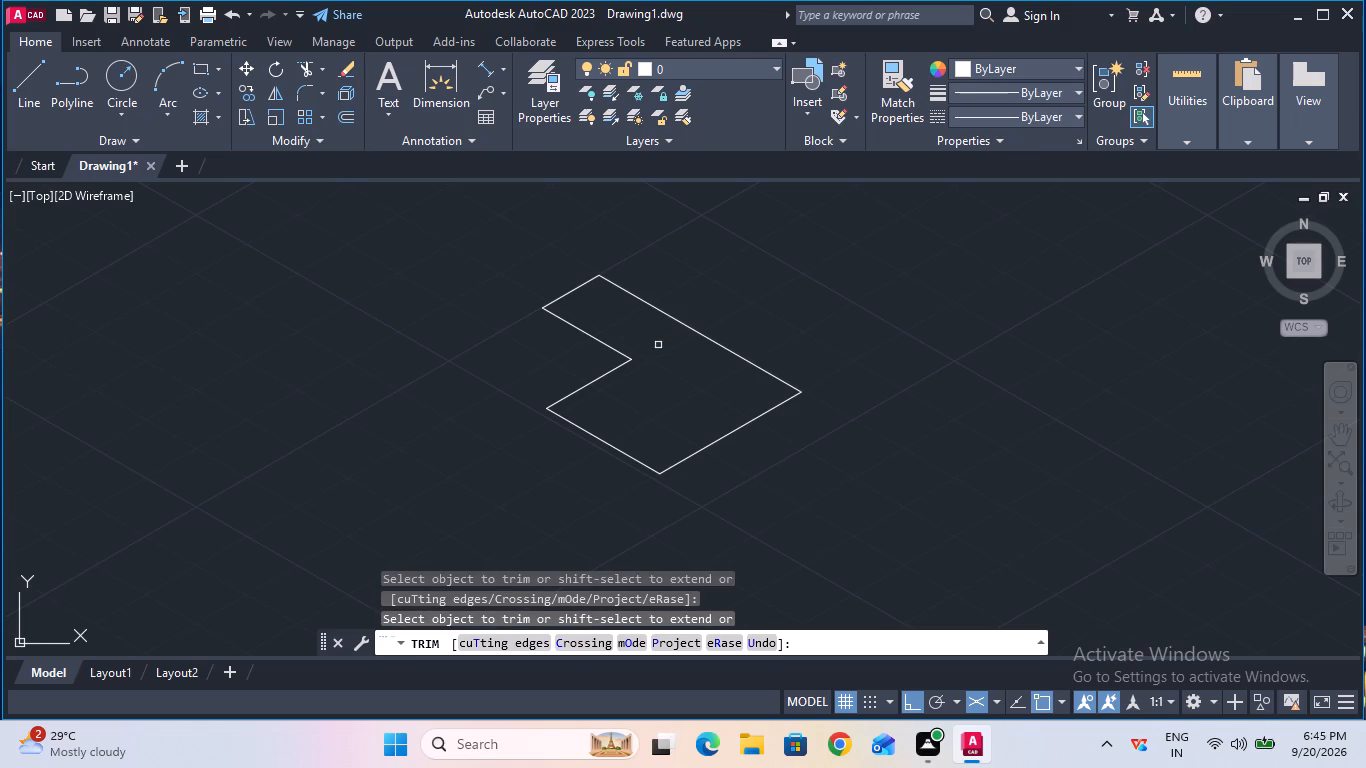
key(Escape)
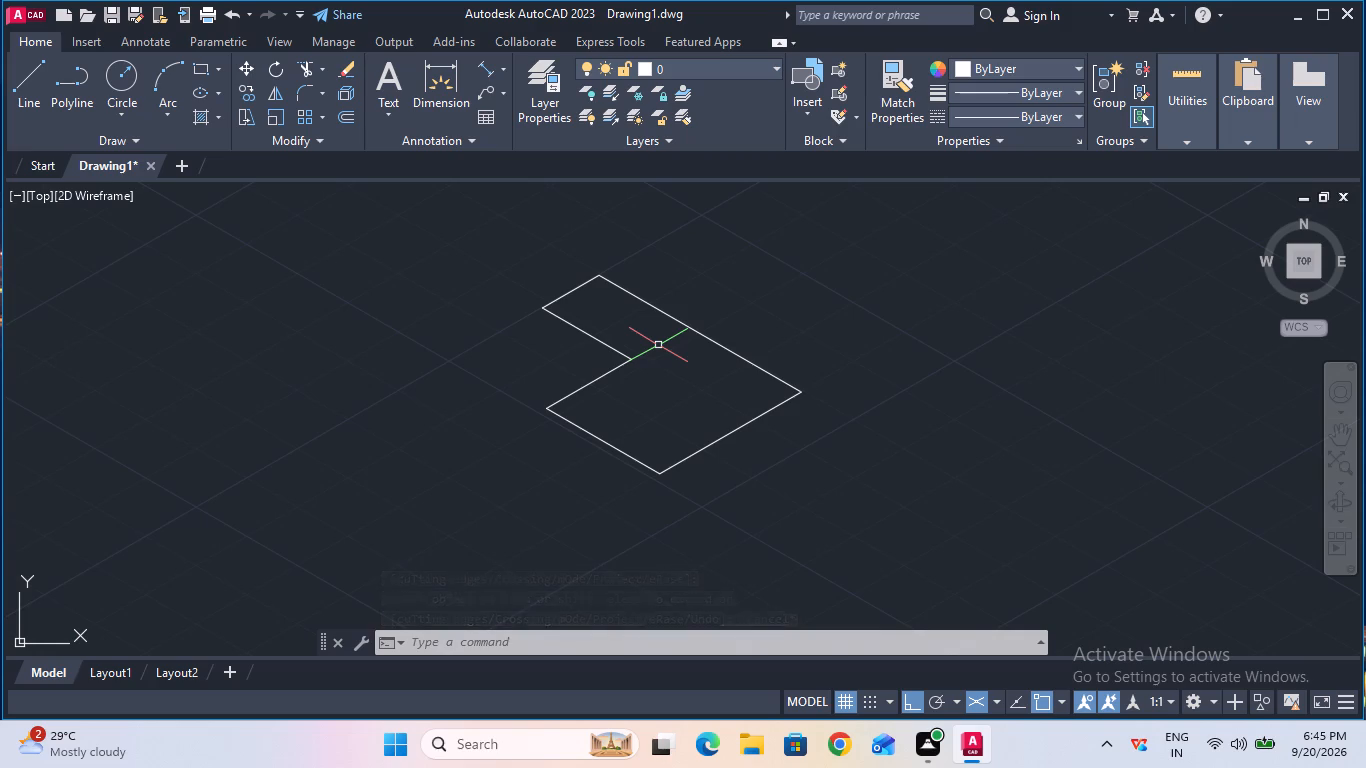
Draw a line of 15 units at 30° from the midpoint of the outline's 28-unit edge.
double_click(37, 97)
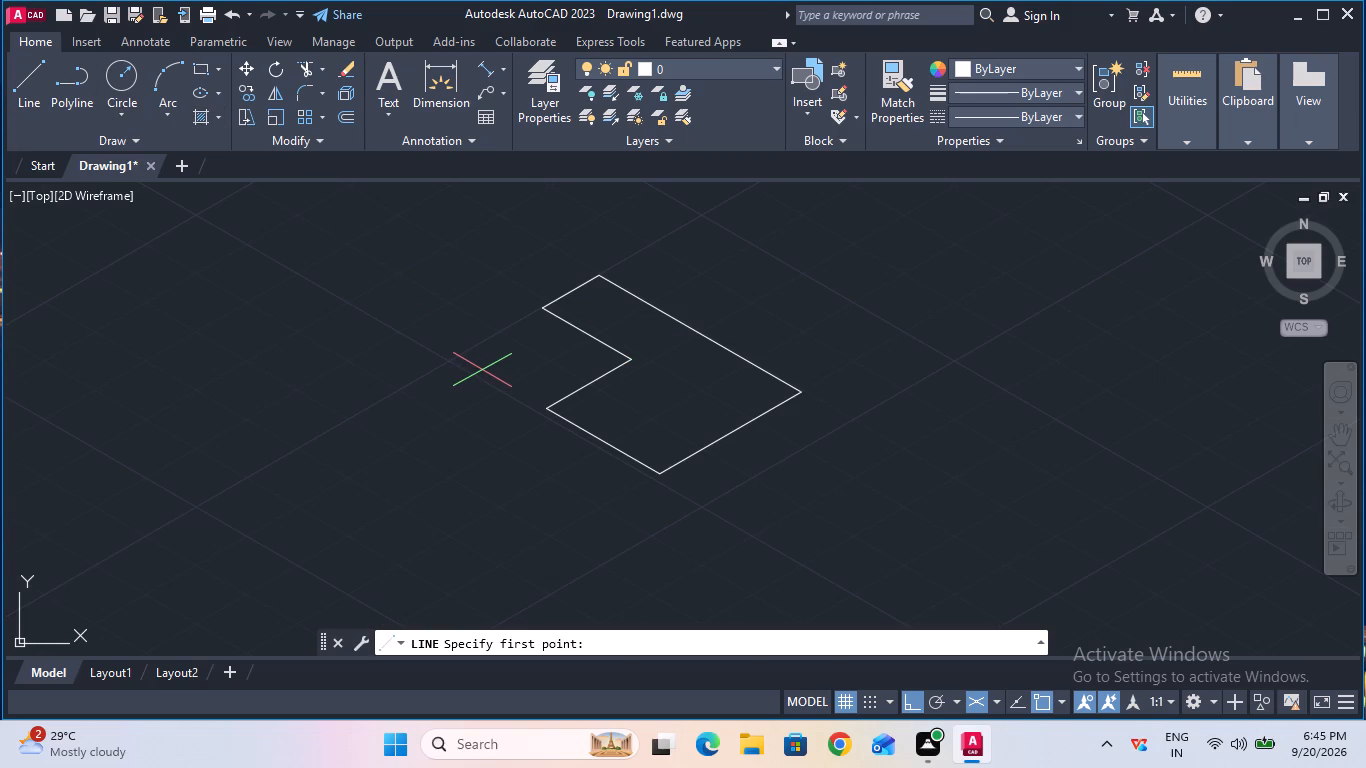
click(605, 445)
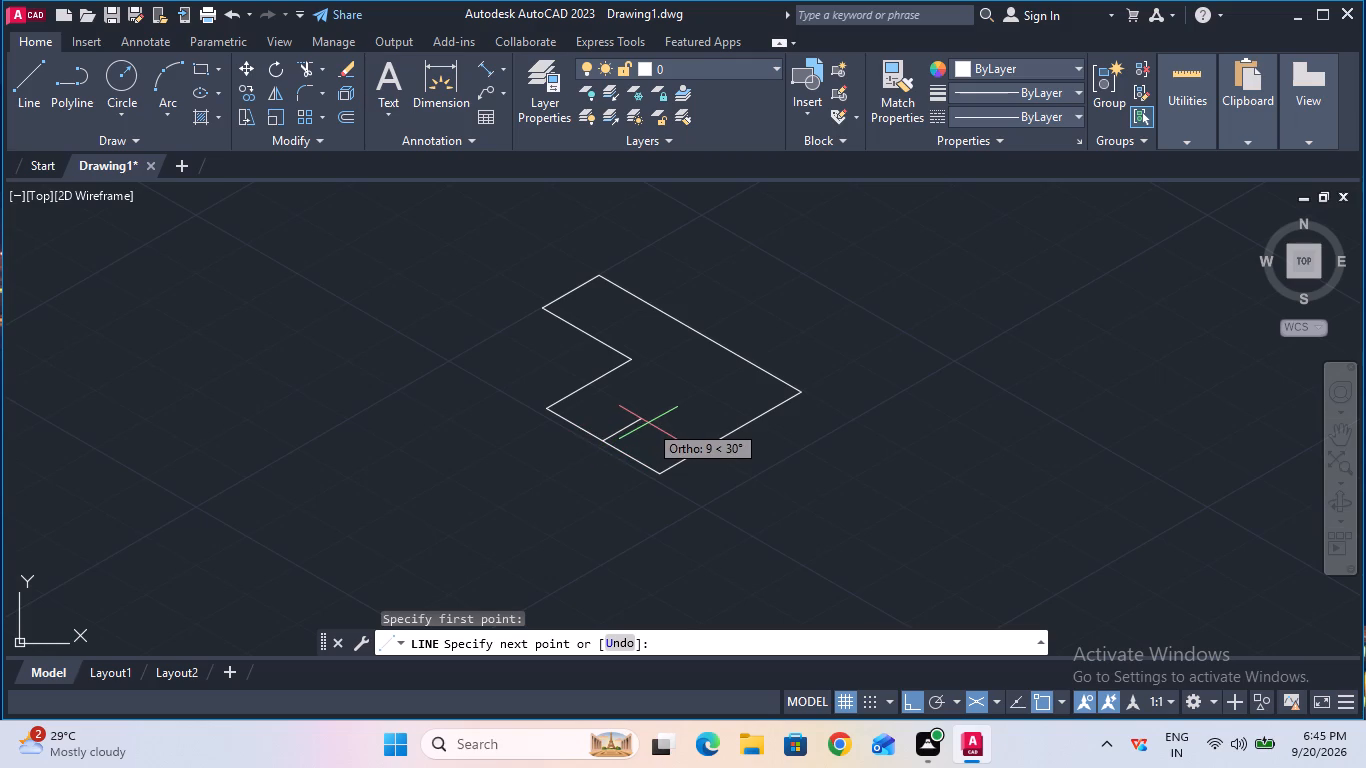
text(15)
key(Return)
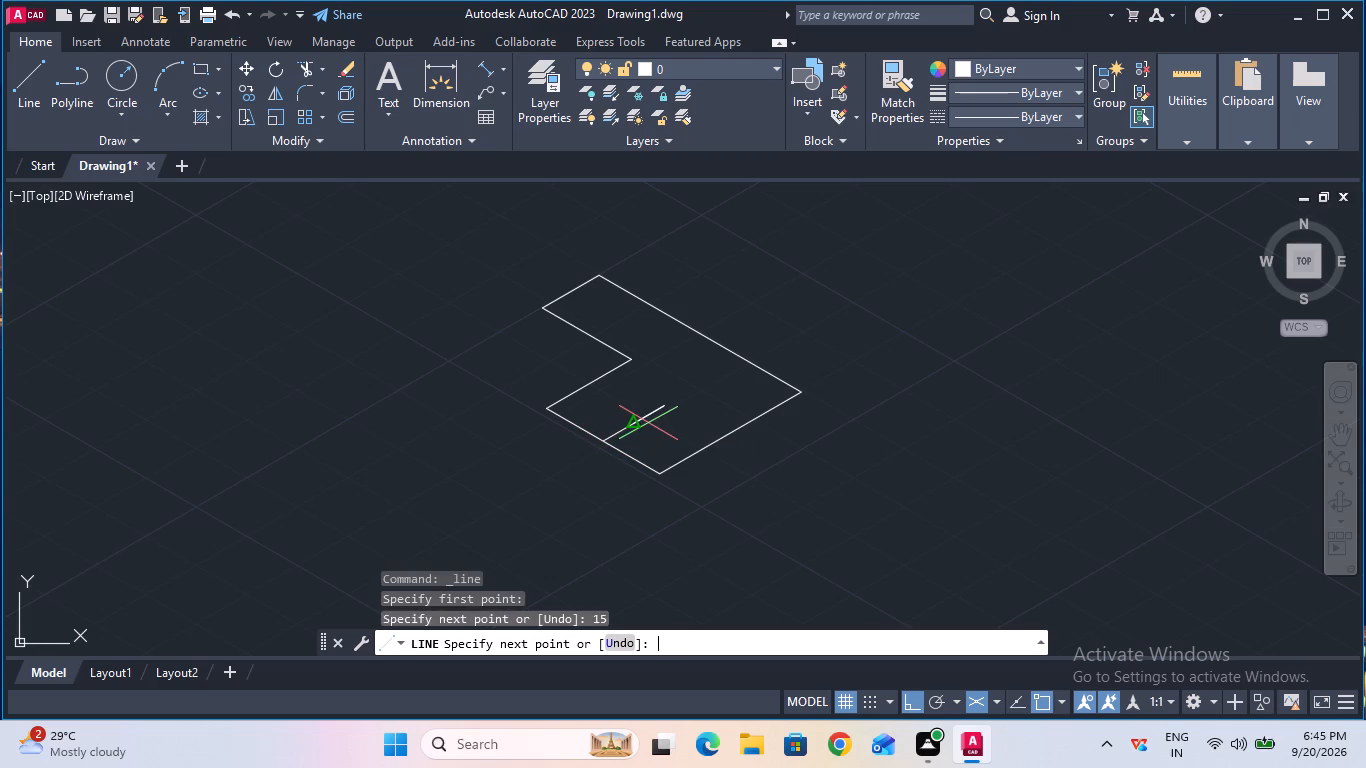
key(Escape)
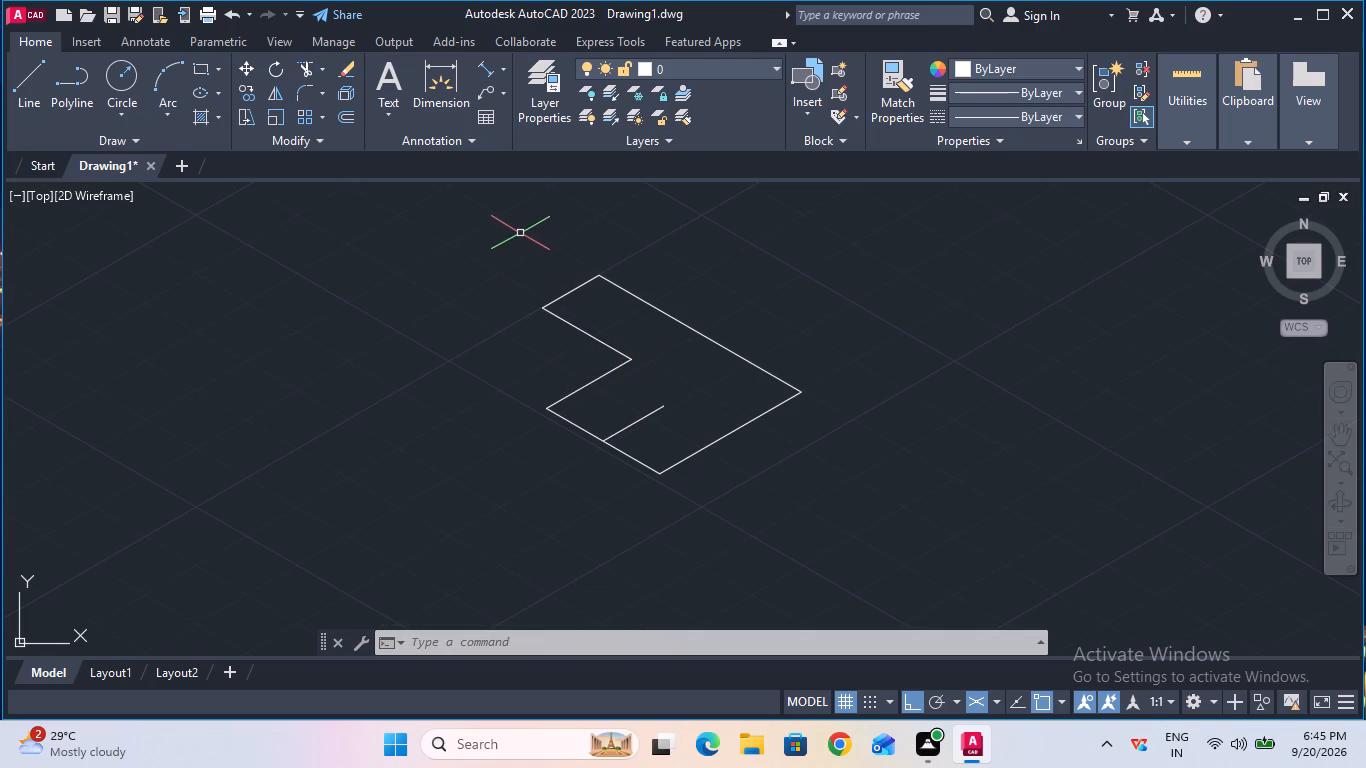
Check the length of the 15-unit line with an aligned dimension preview between its endpoints, without placing the dimension.
click(489, 73)
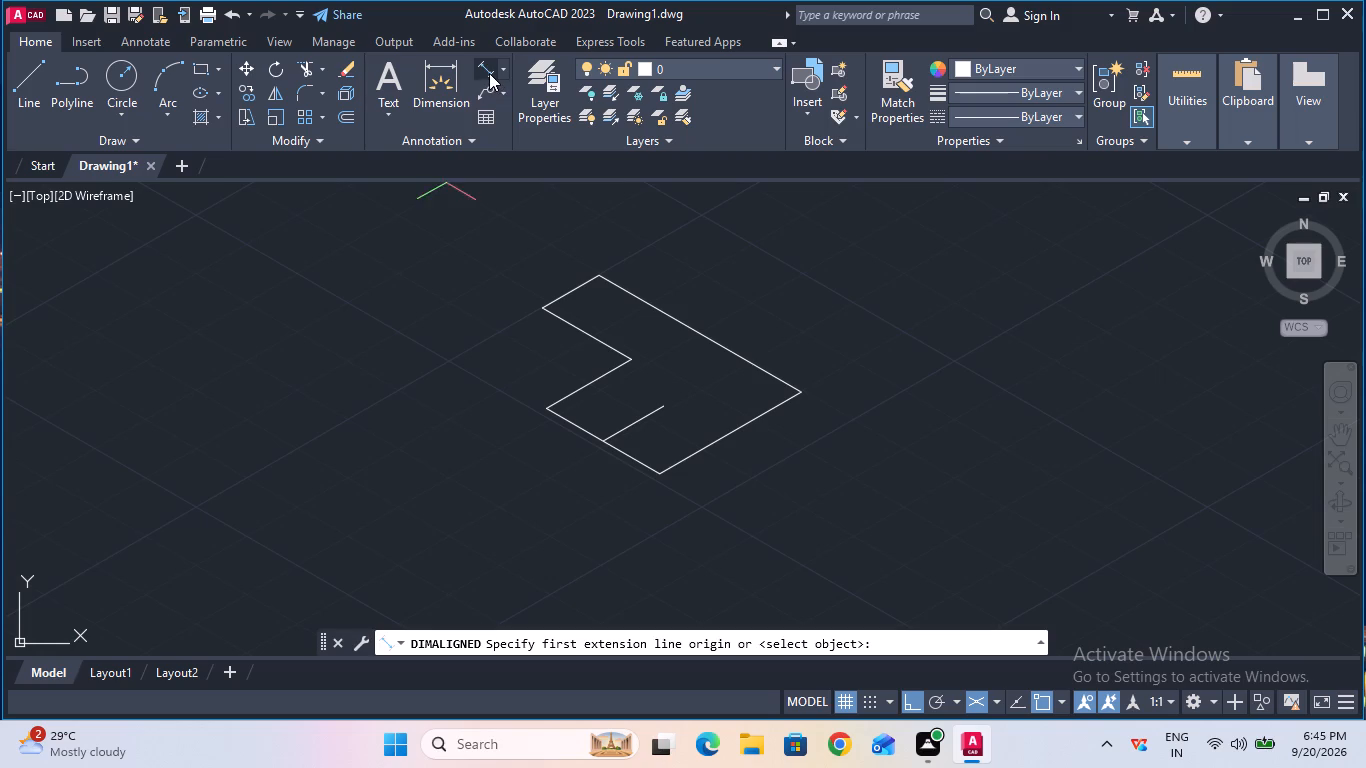
click(604, 446)
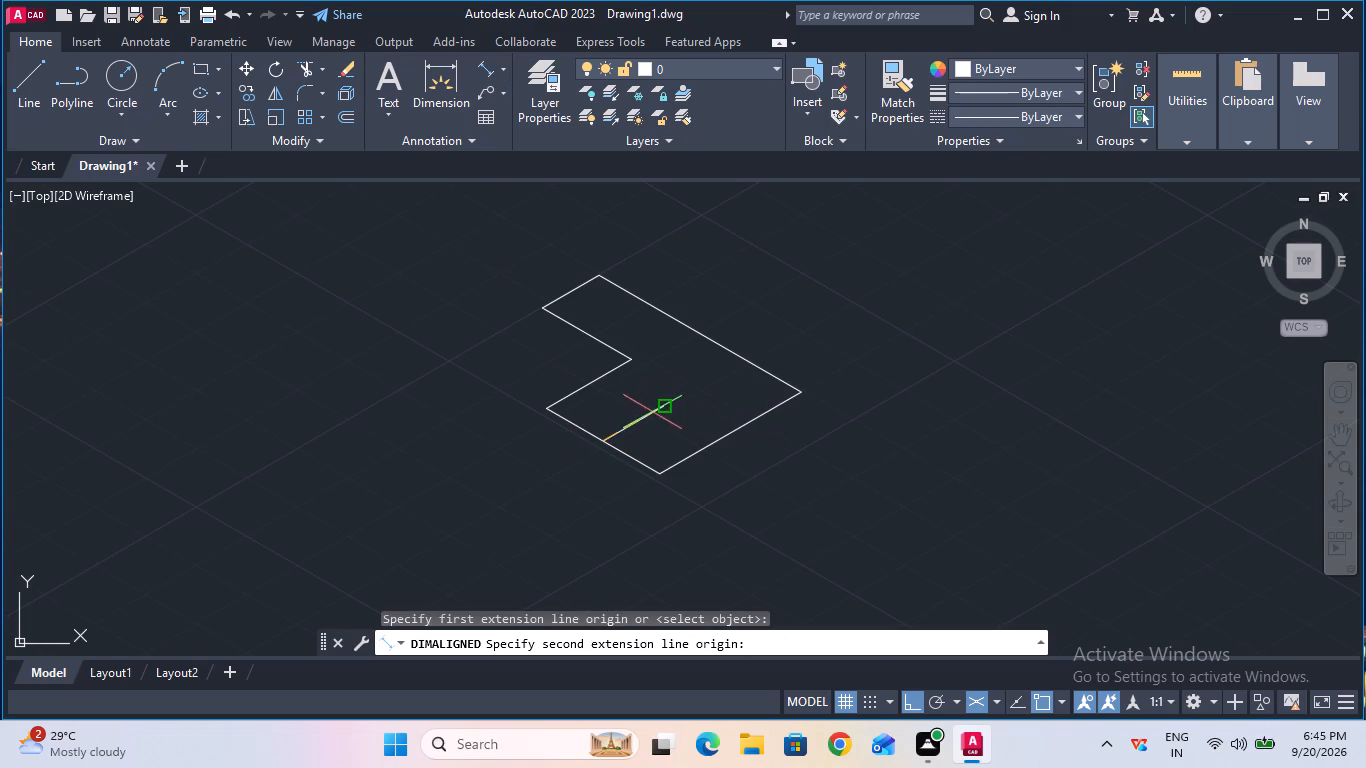
click(665, 402)
key(Escape)
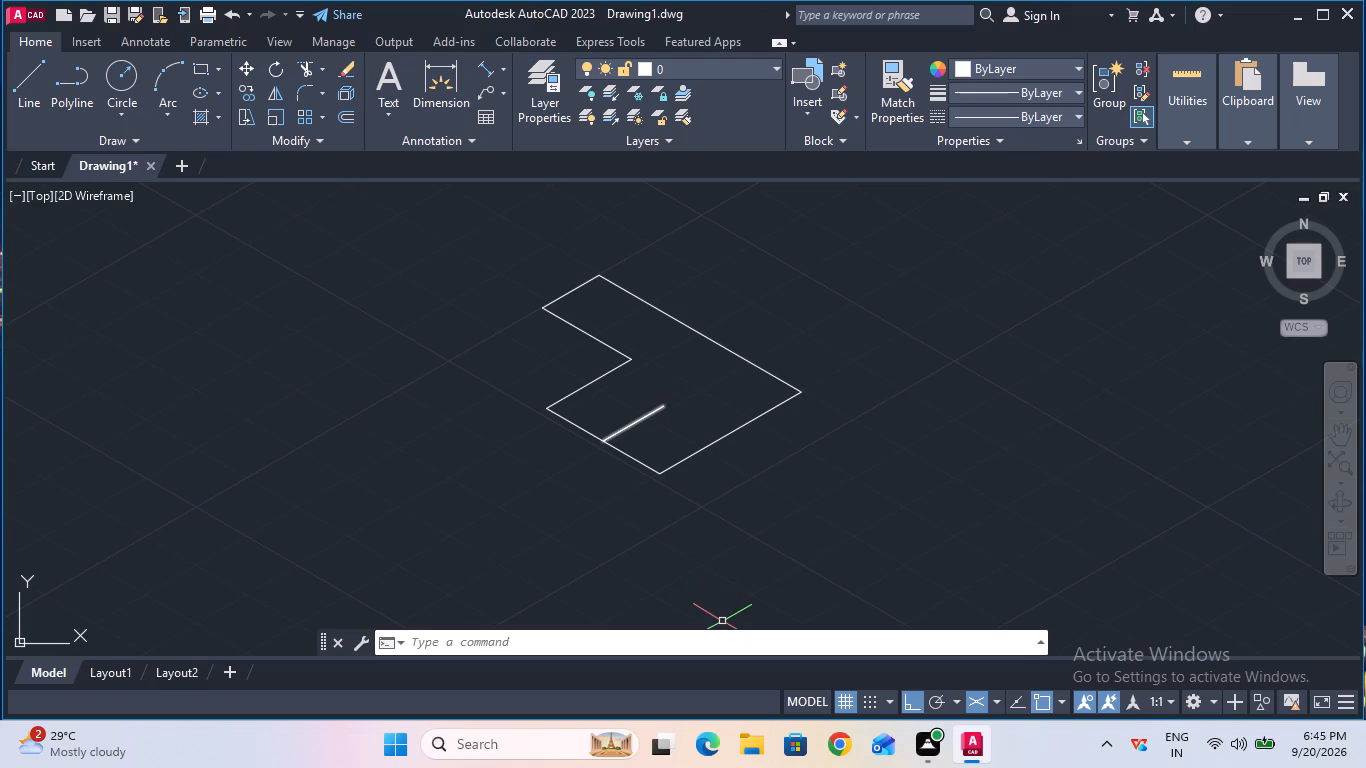
Draw an ellipse isocircle with a radius of 4, centered on the free end of the 15-unit line.
text(ell)
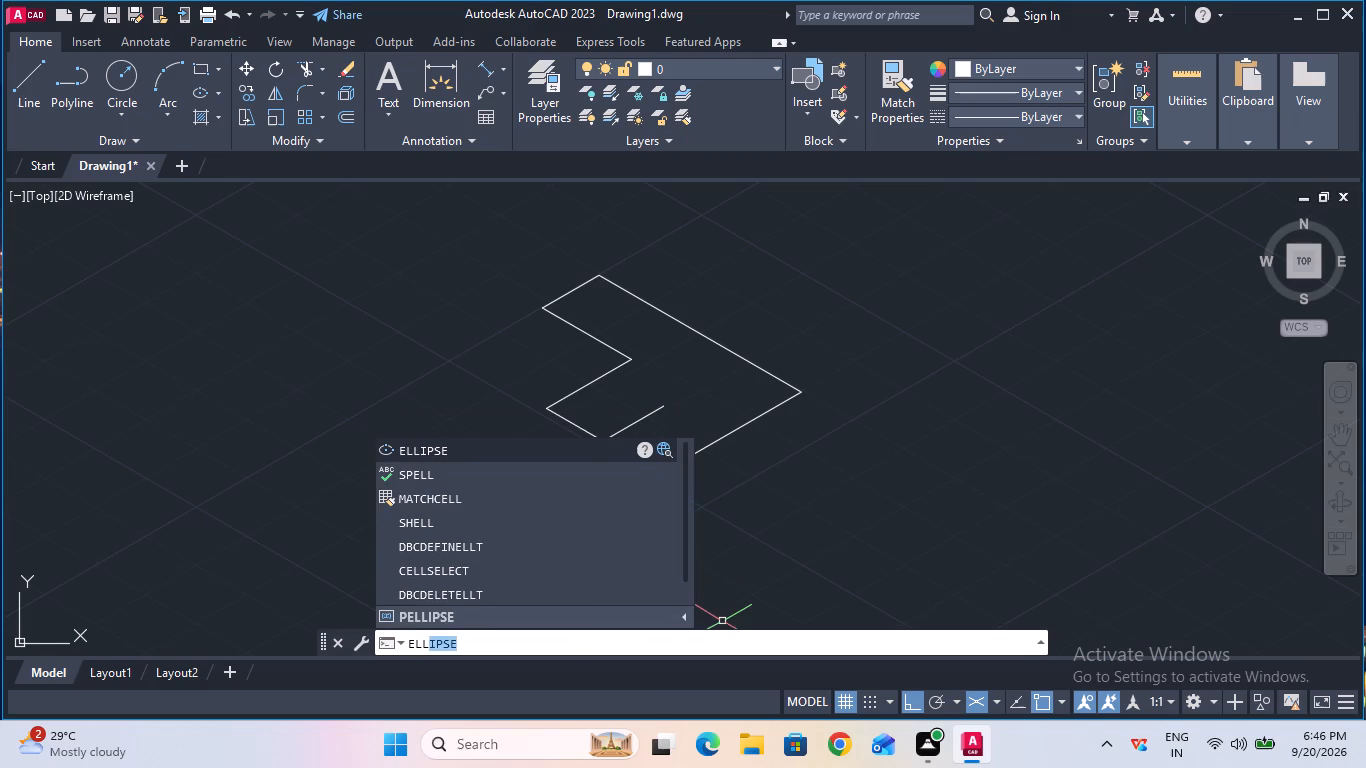
click(540, 454)
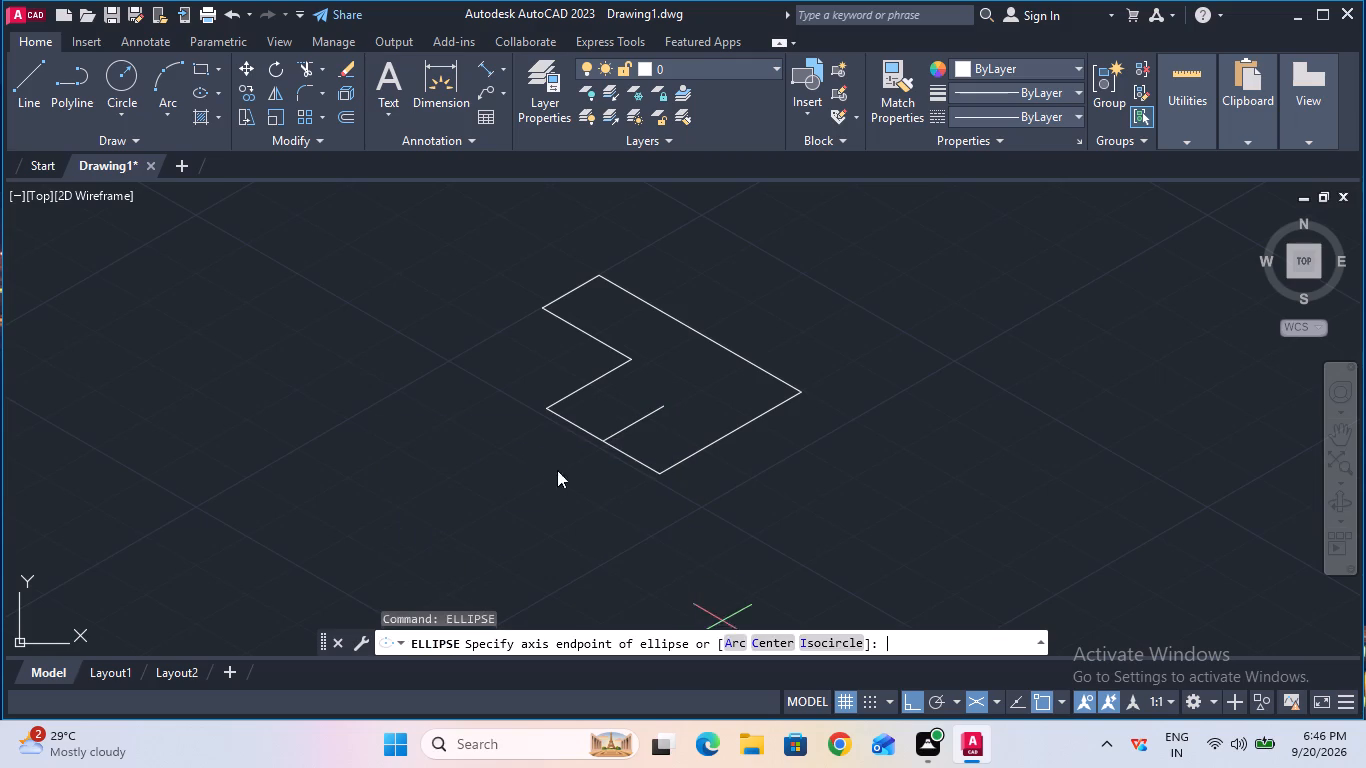
click(803, 640)
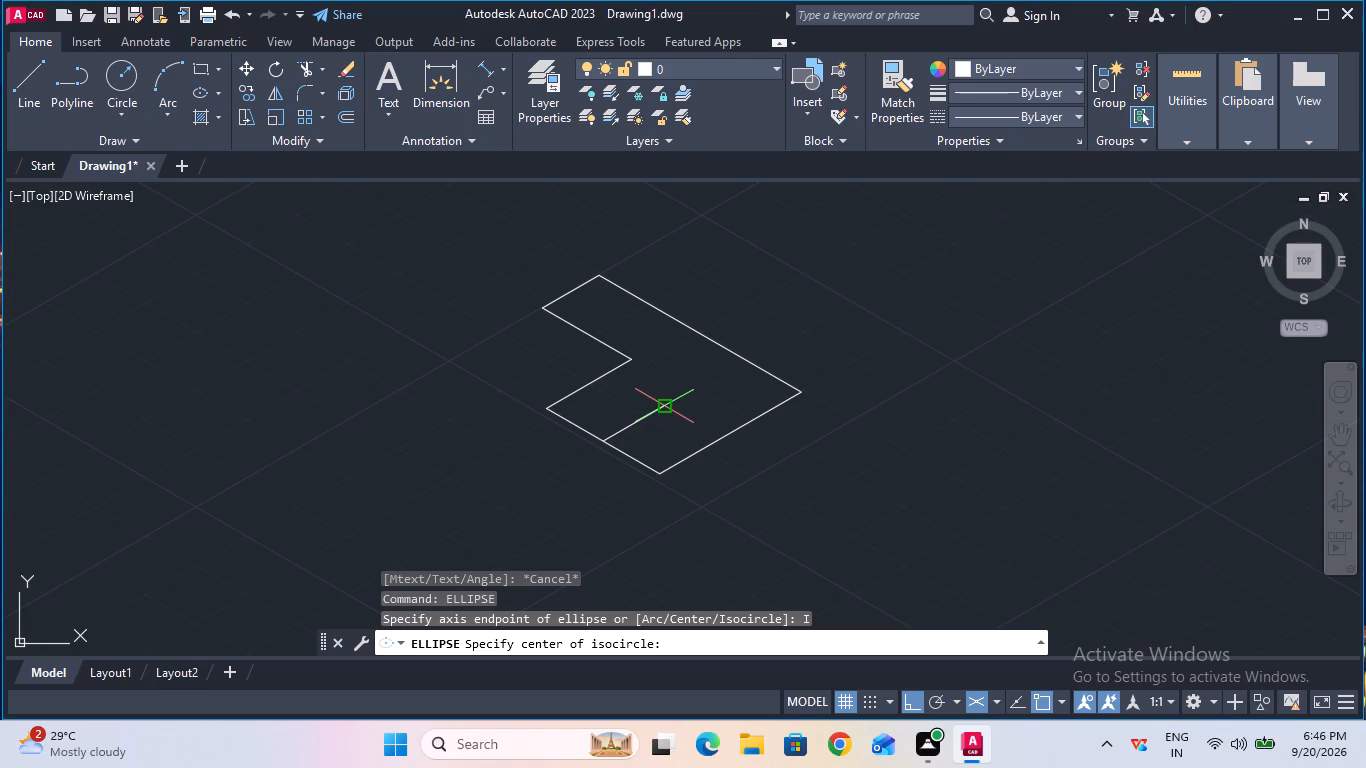
click(666, 408)
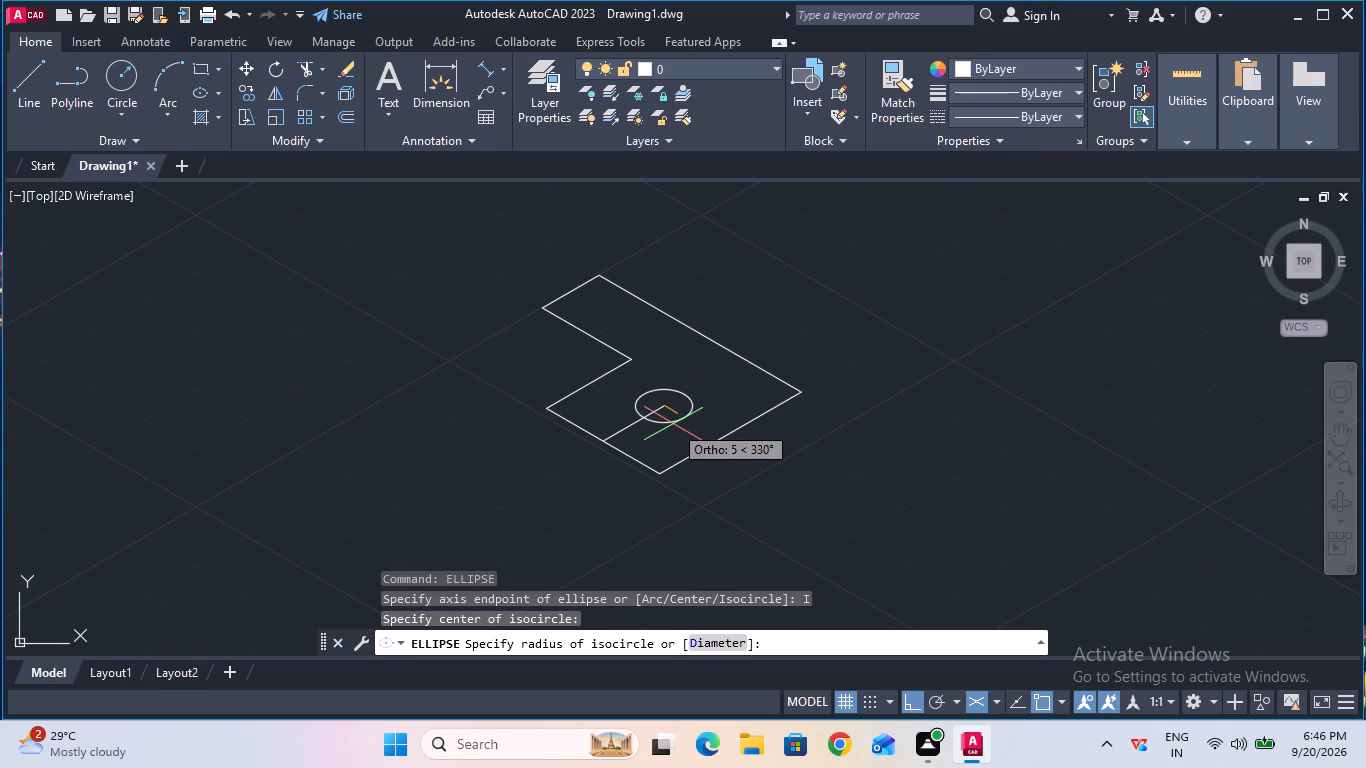
key(4)
key(Return)
key(Escape)
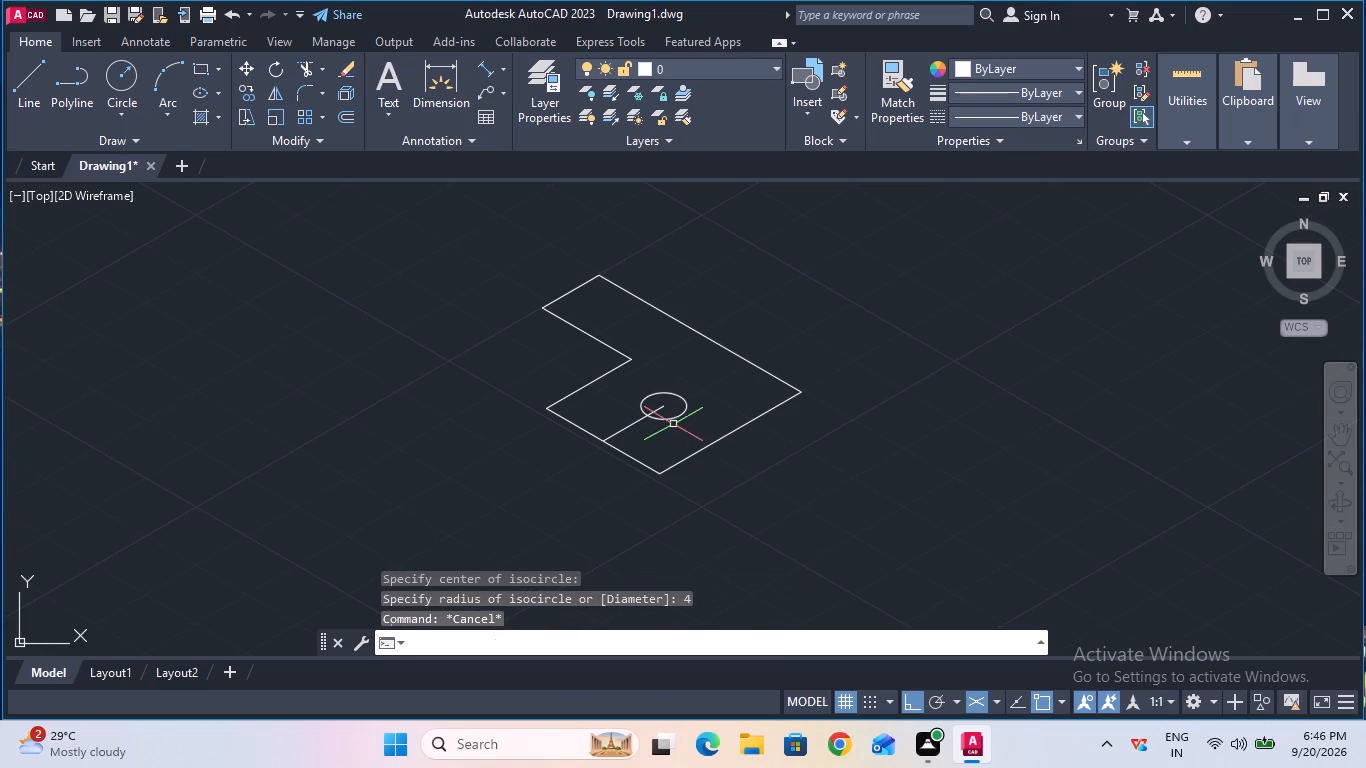
Turn Ortho off and check the isocircle's width between opposite quadrants with an aligned dimension preview, without placing it.
click(481, 79)
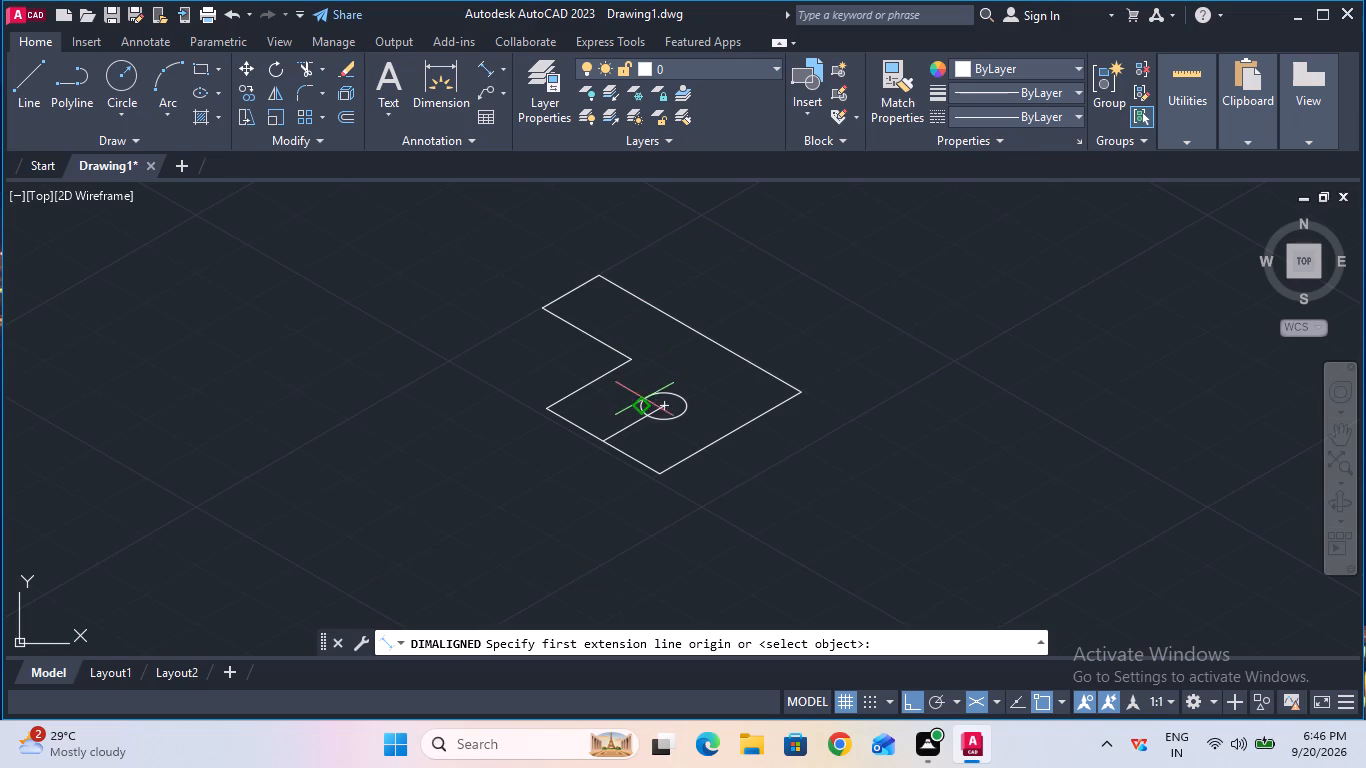
click(647, 401)
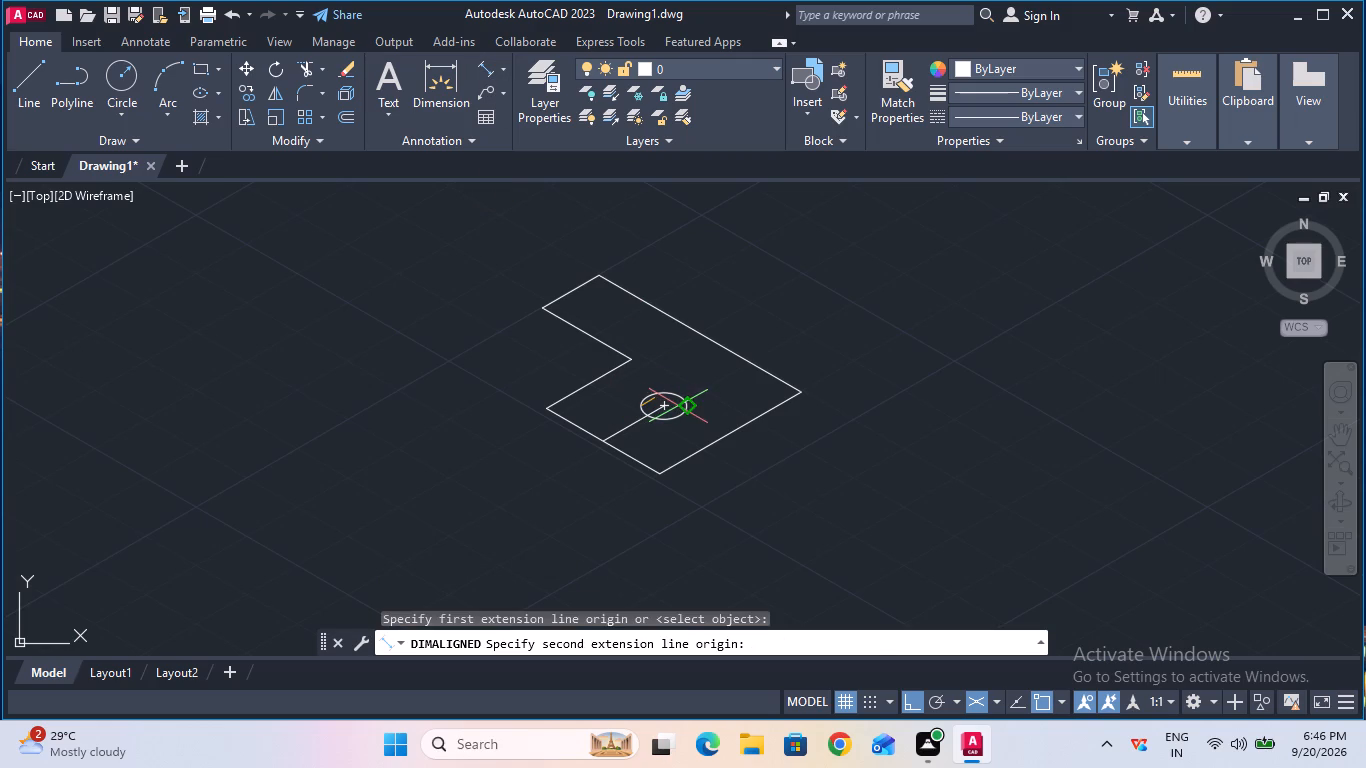
key(F5)
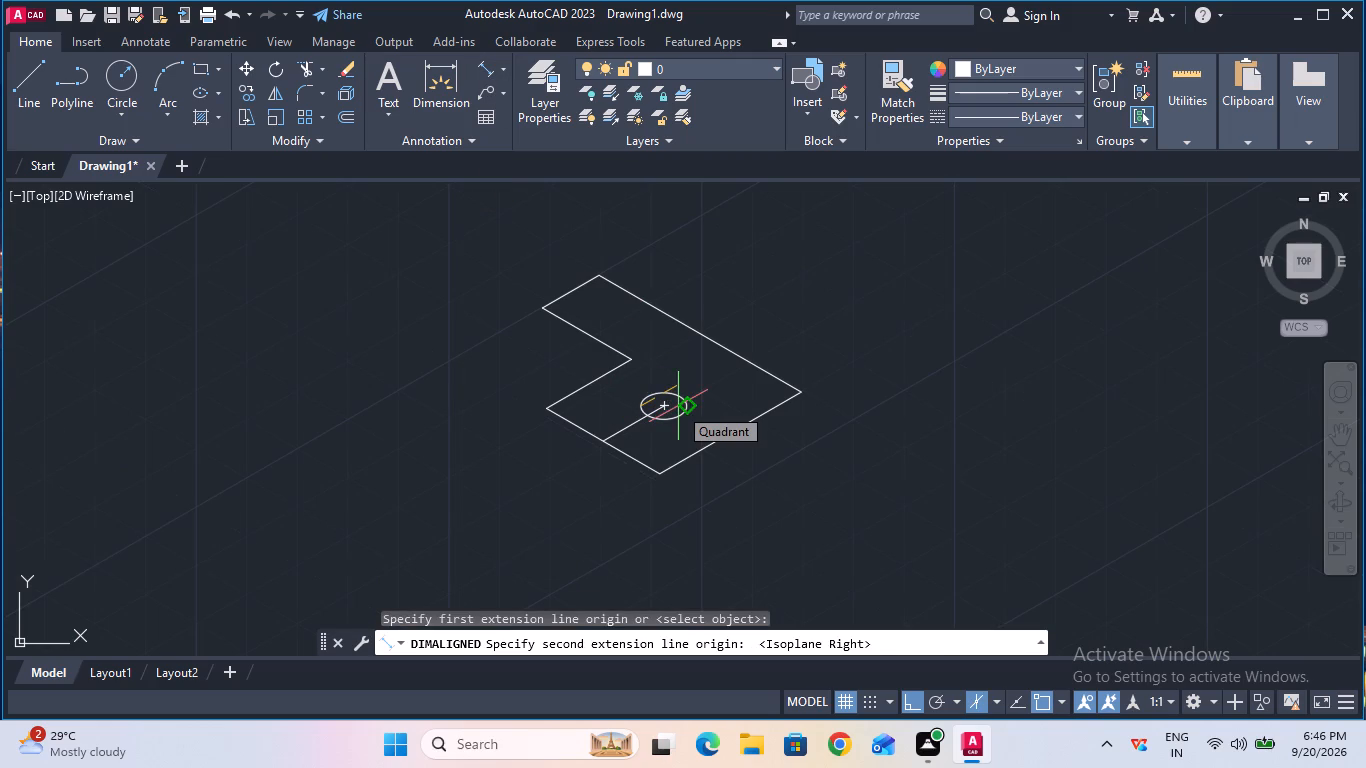
key(F5)
key(F5)
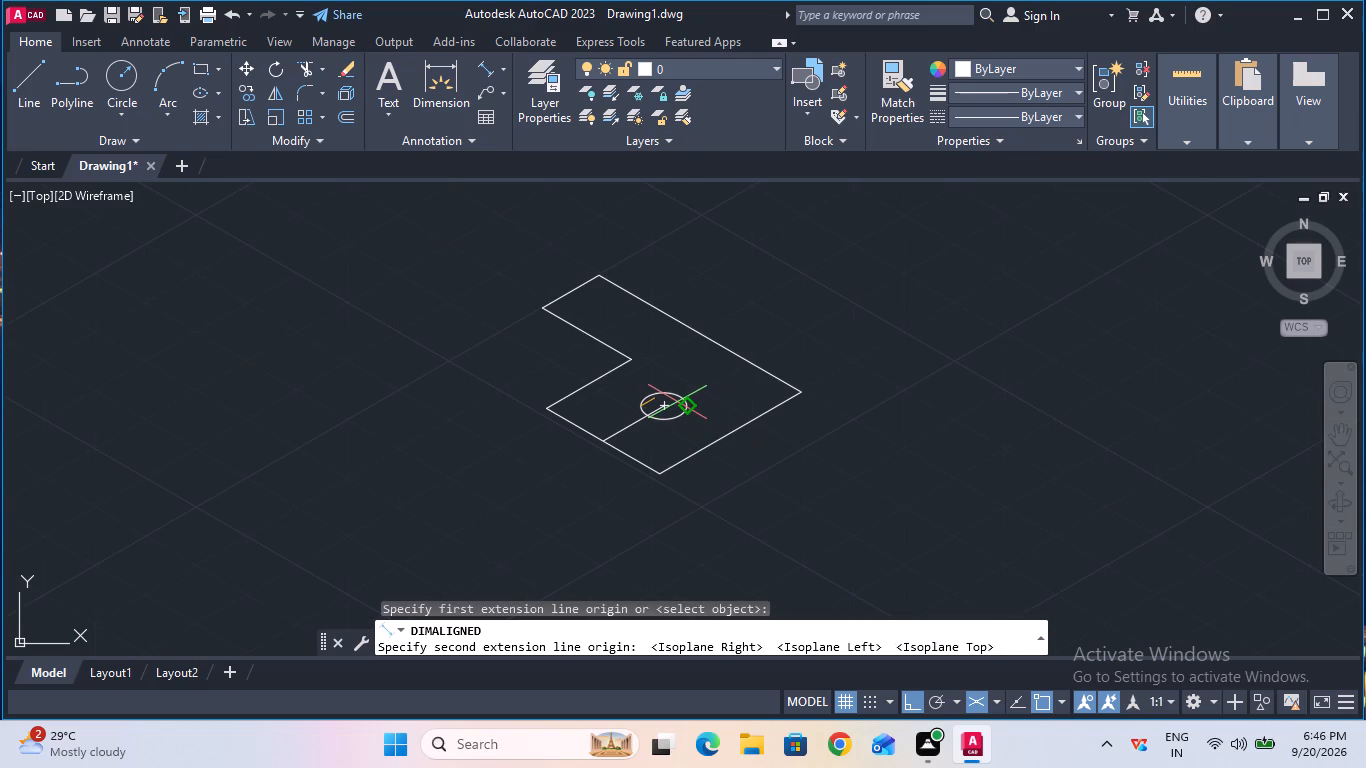
key(F8)
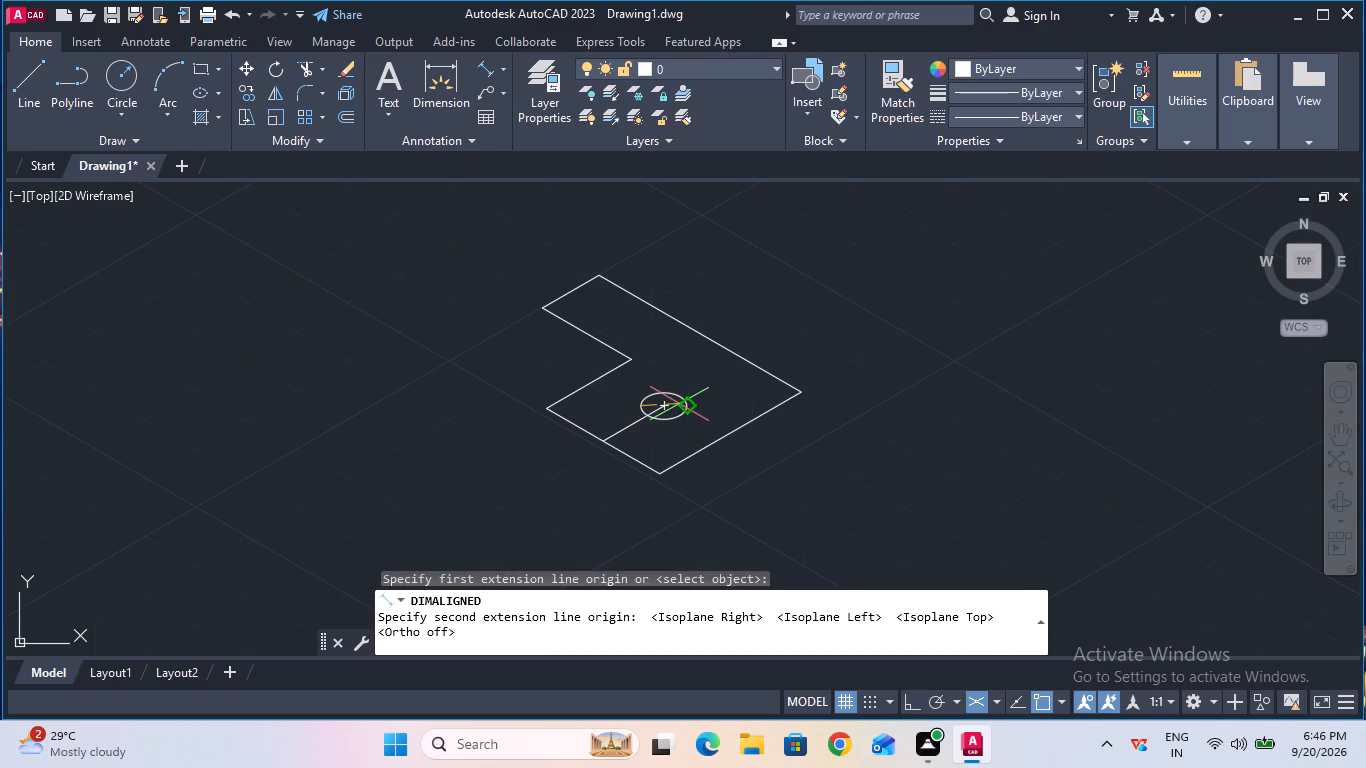
click(687, 406)
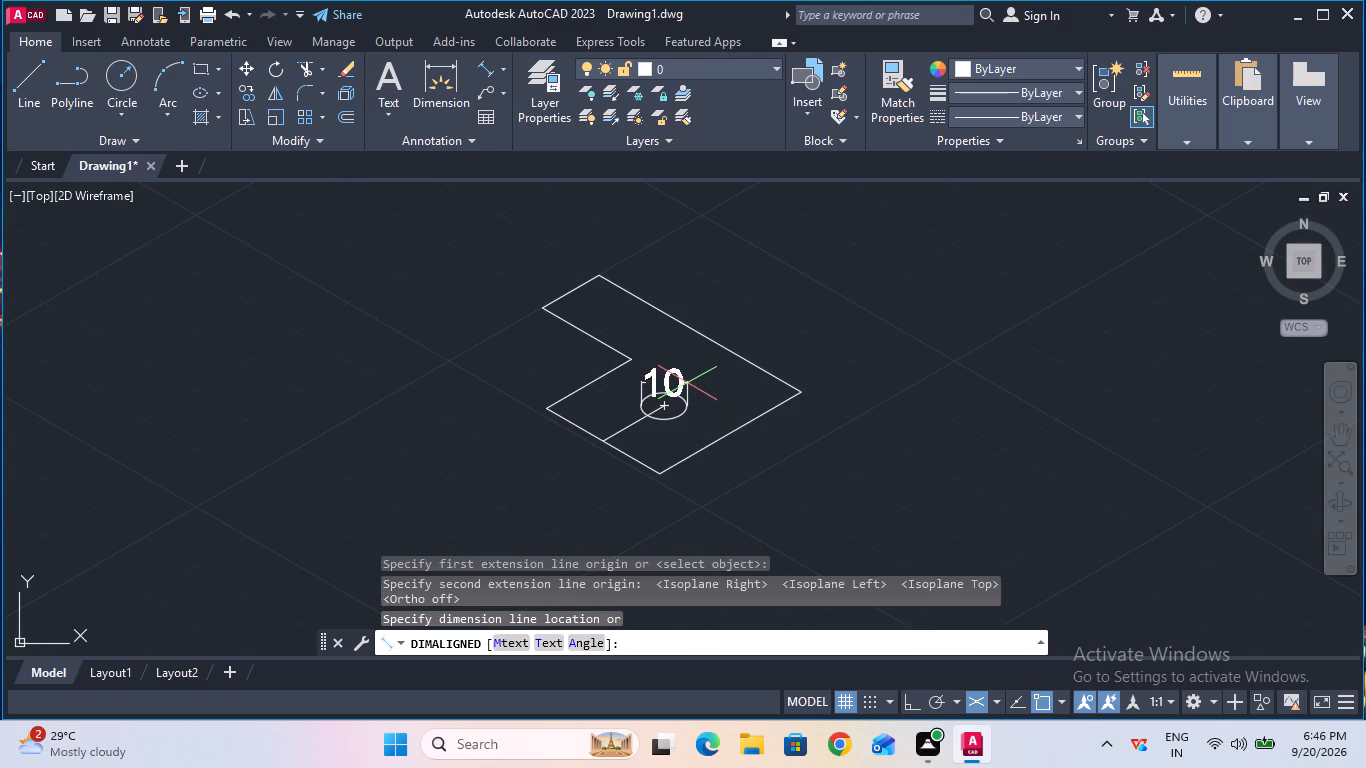
key(Escape)
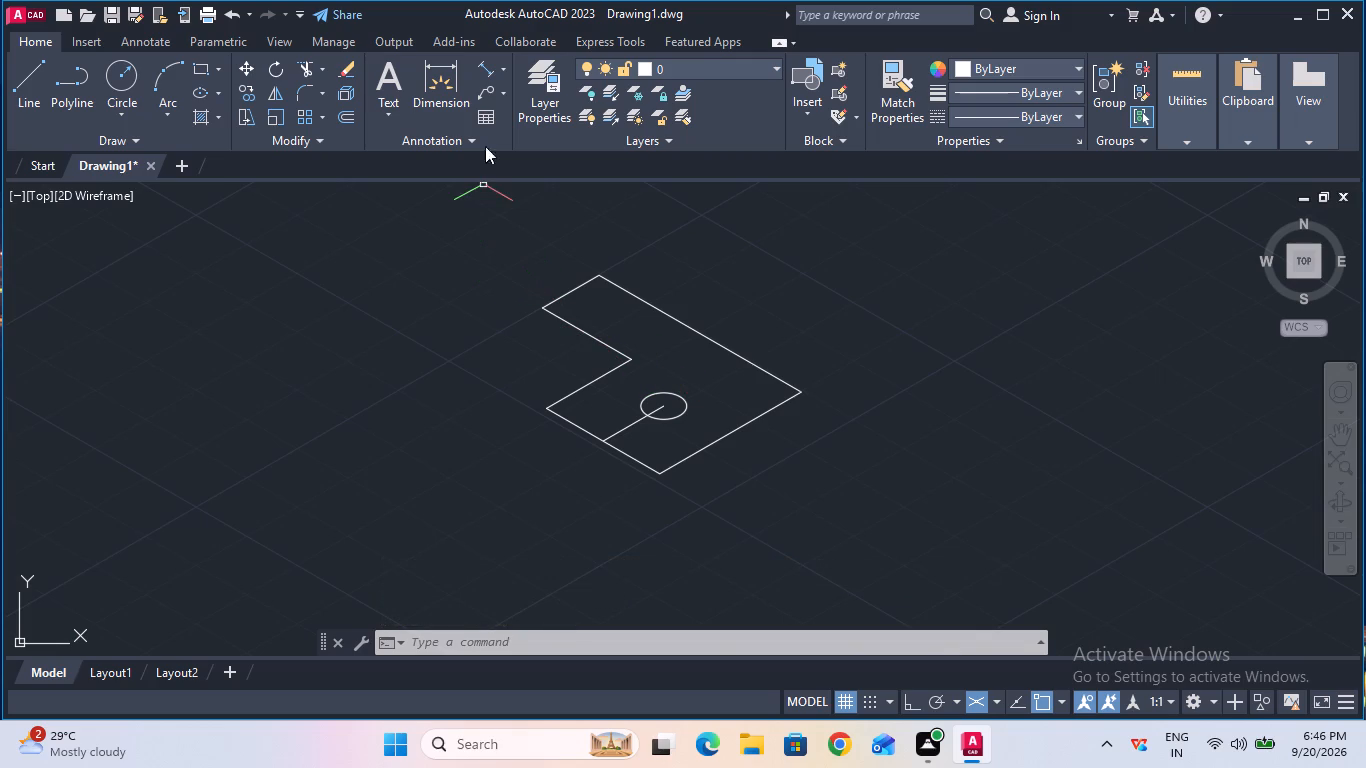
Extend the 15-unit line through the isocircle's center to the far side of the isocircle.
click(320, 69)
click(343, 125)
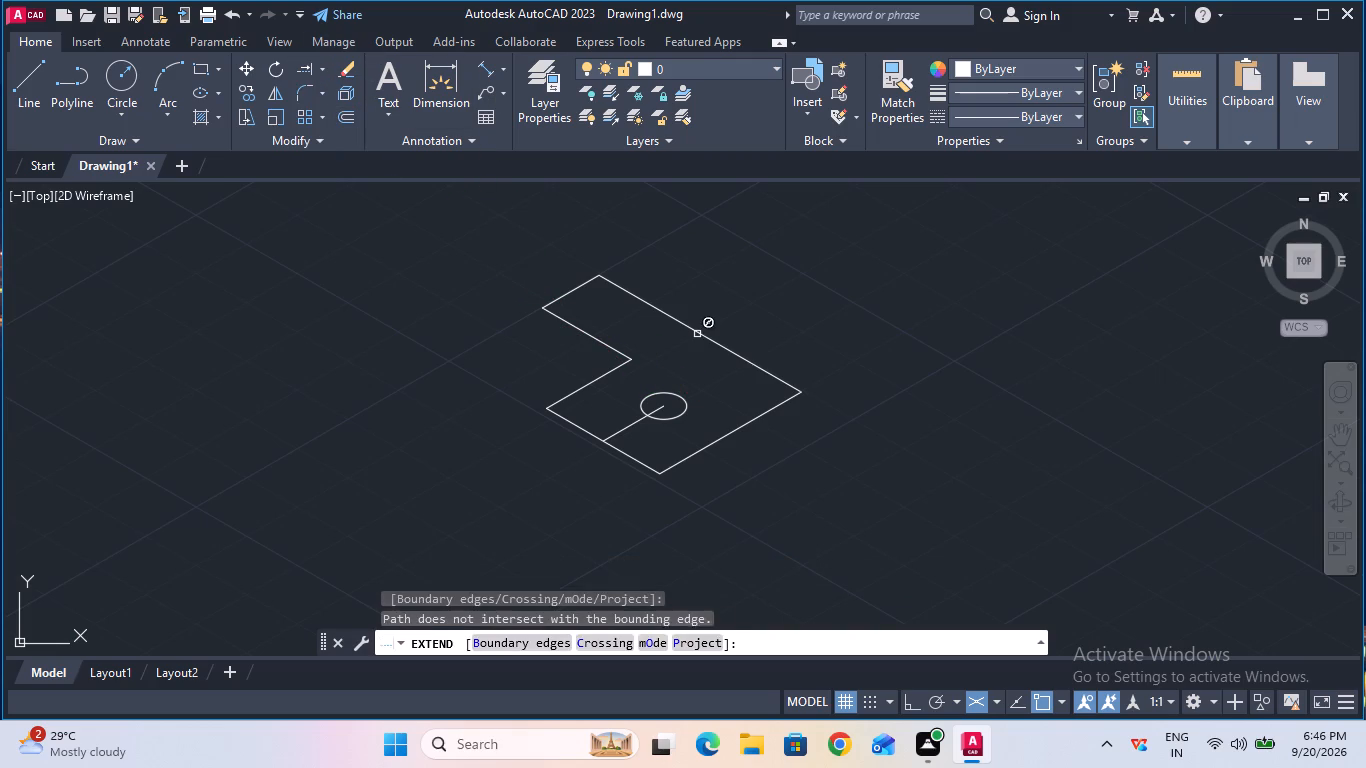
click(662, 408)
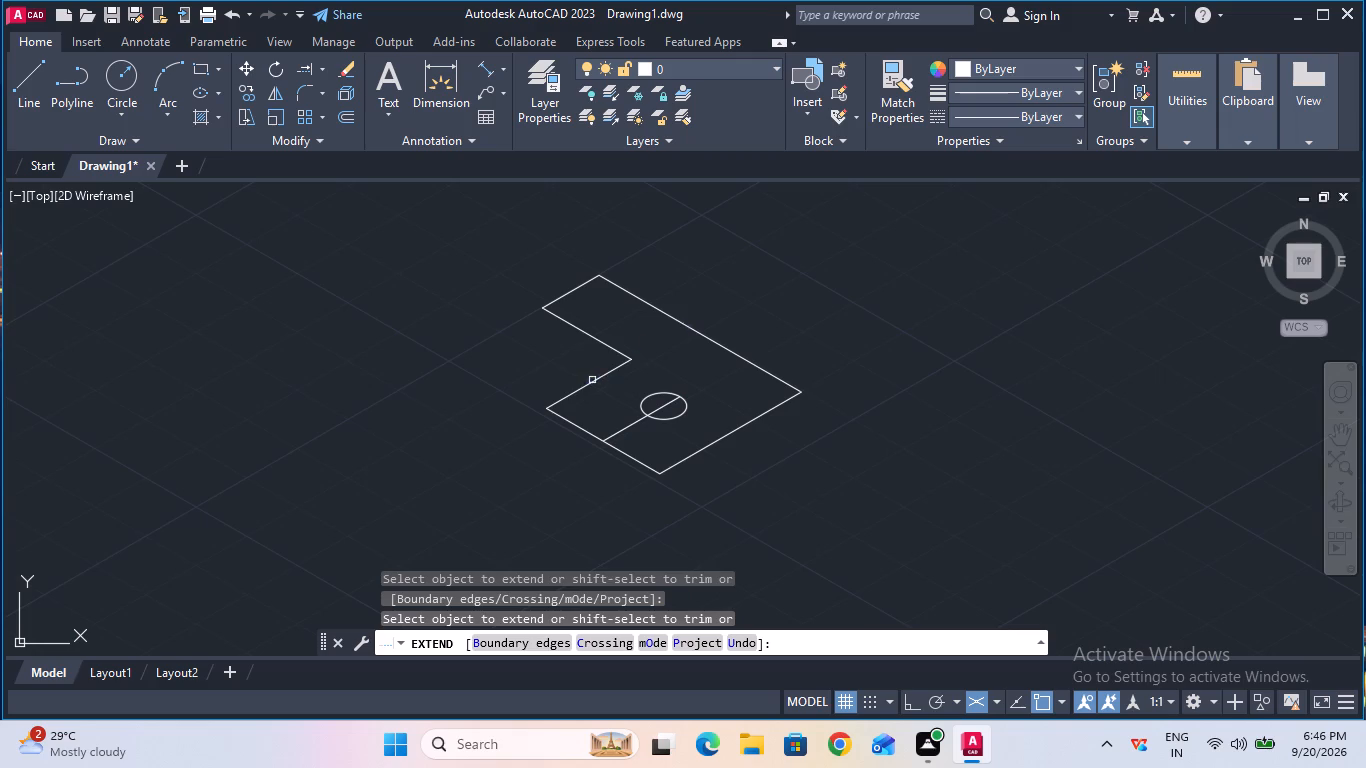
key(Escape)
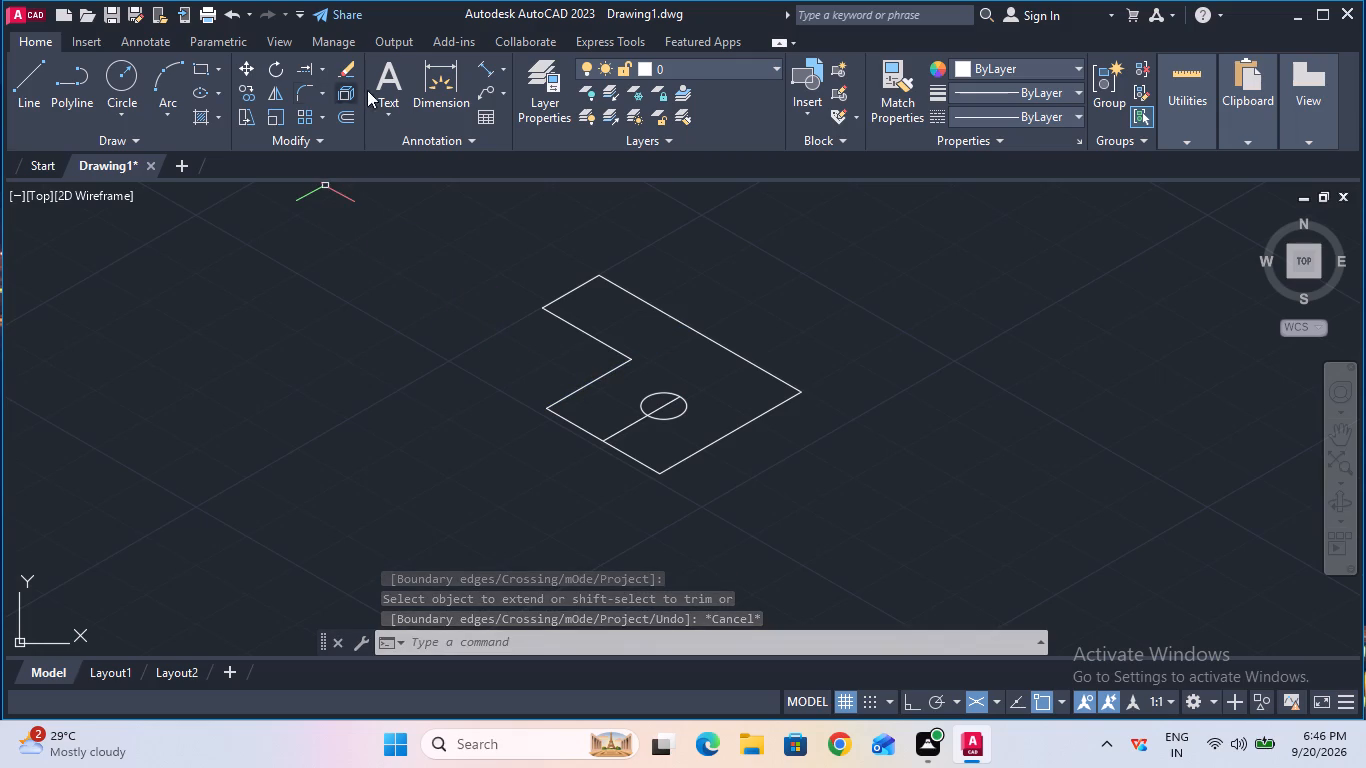
Check the isocircle's width along the extended line with an aligned dimension preview, without placing the dimension.
click(487, 76)
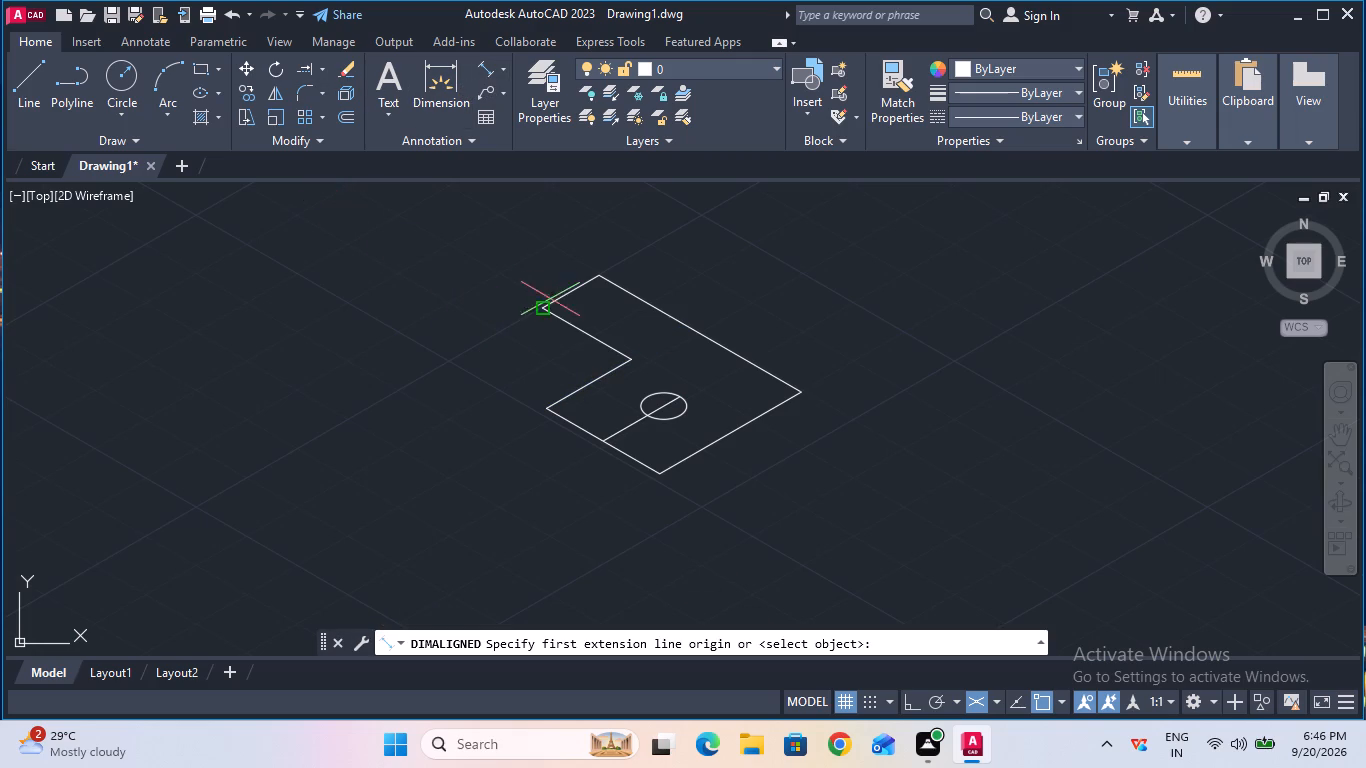
click(646, 417)
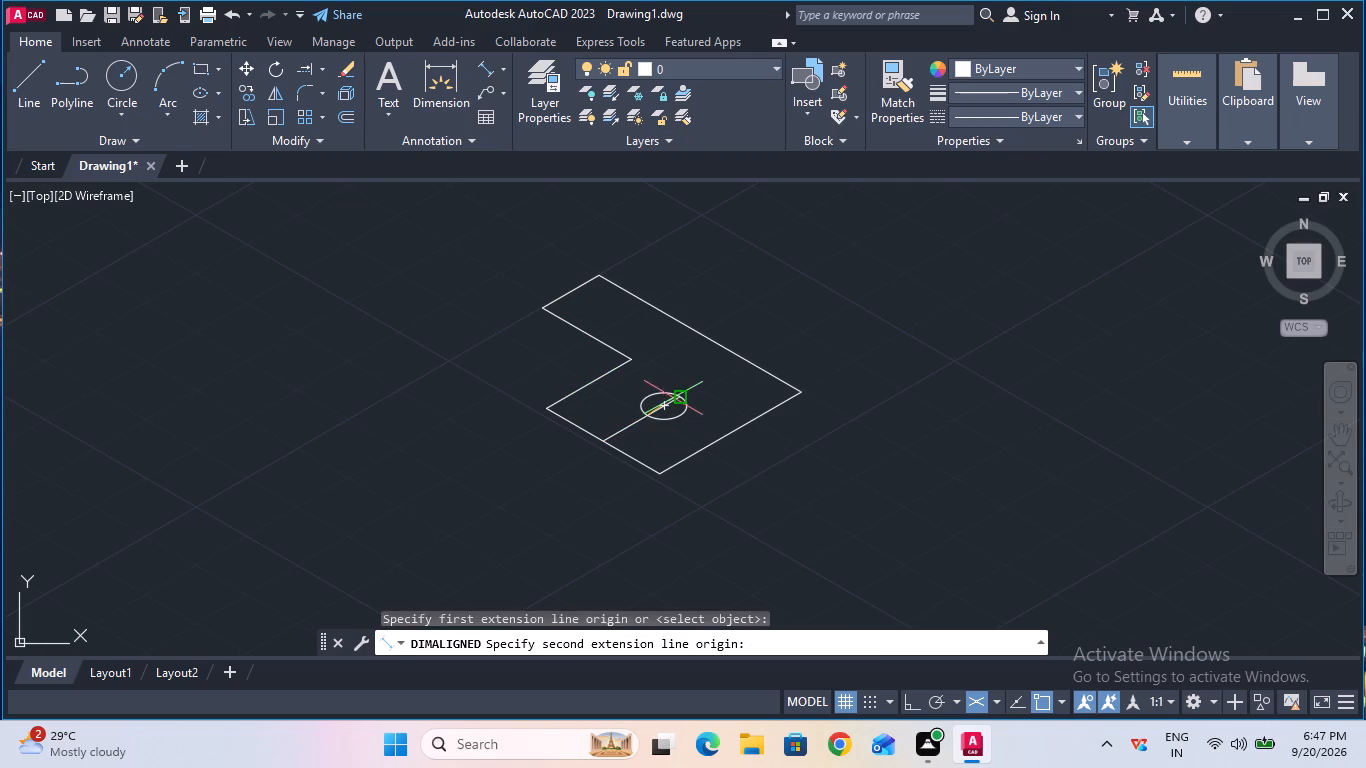
click(674, 397)
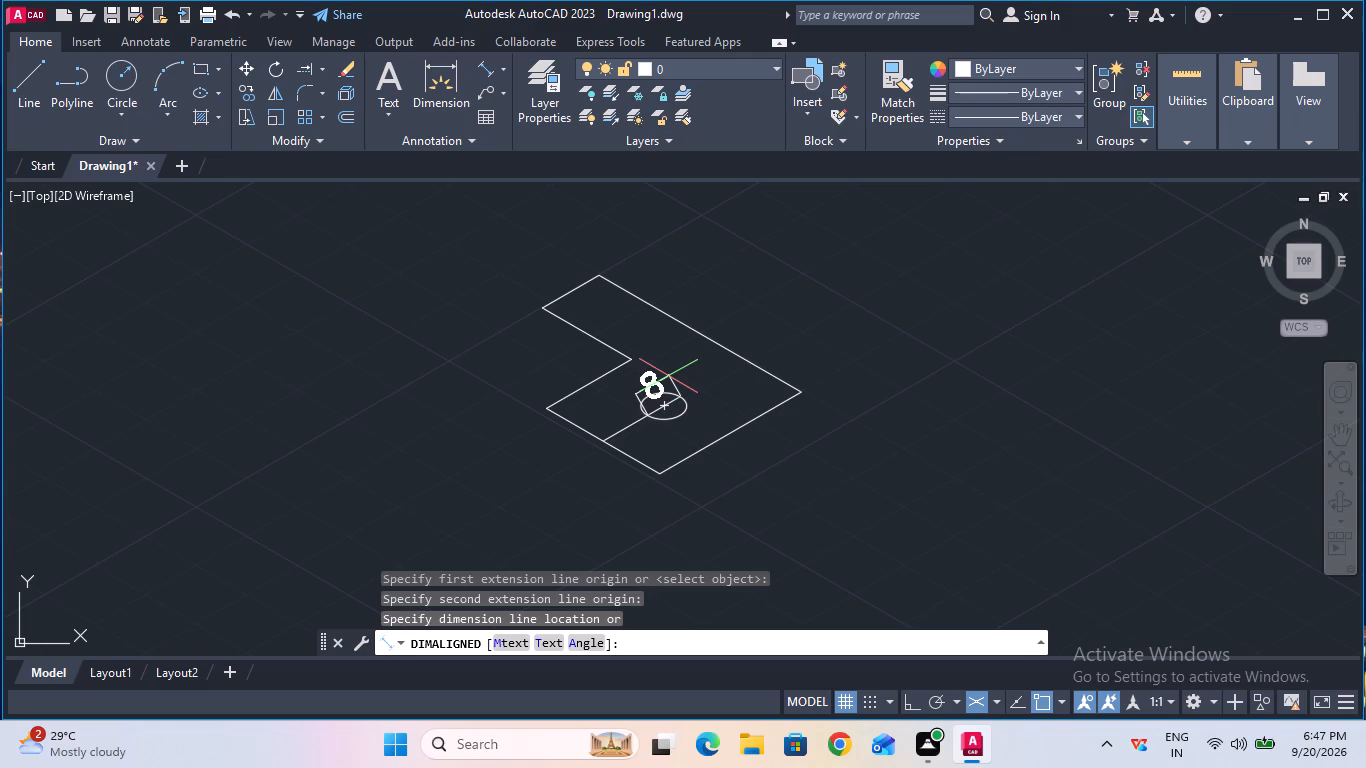
key(Escape)
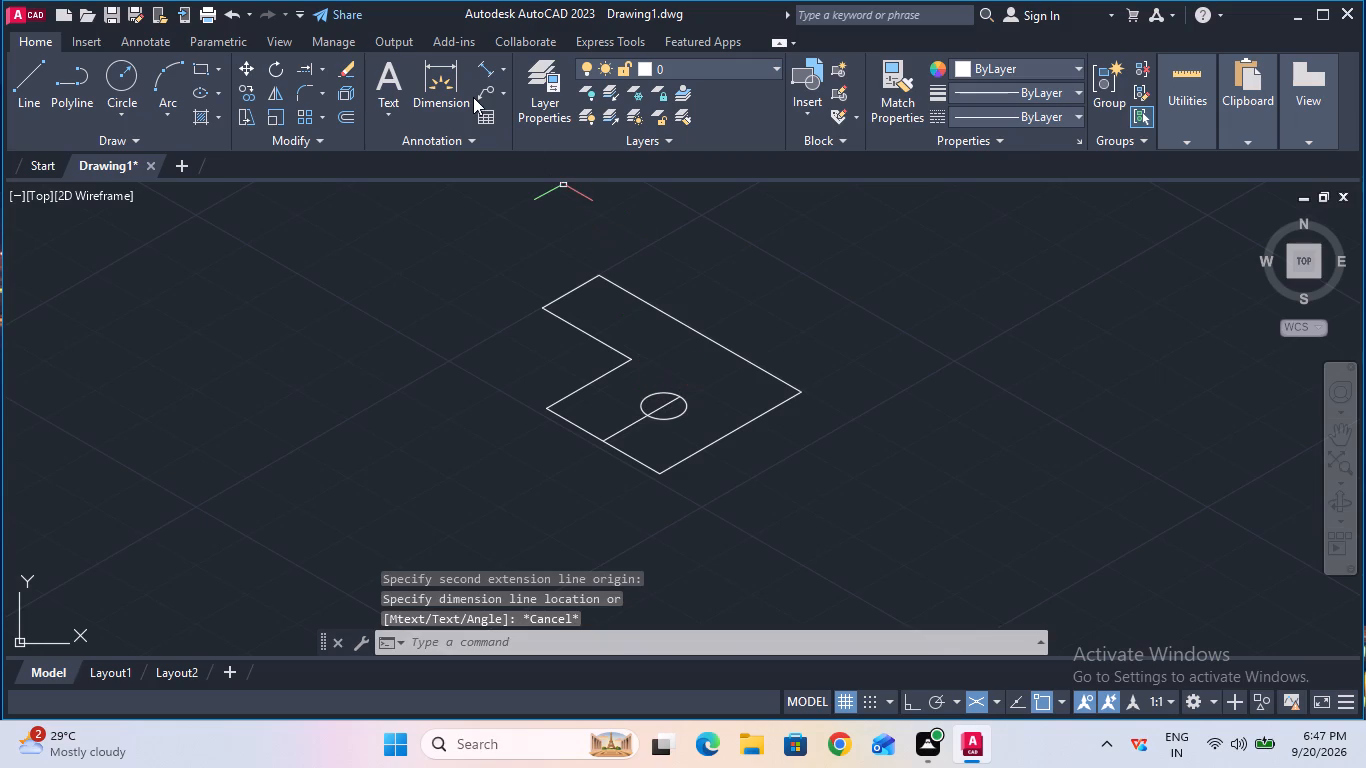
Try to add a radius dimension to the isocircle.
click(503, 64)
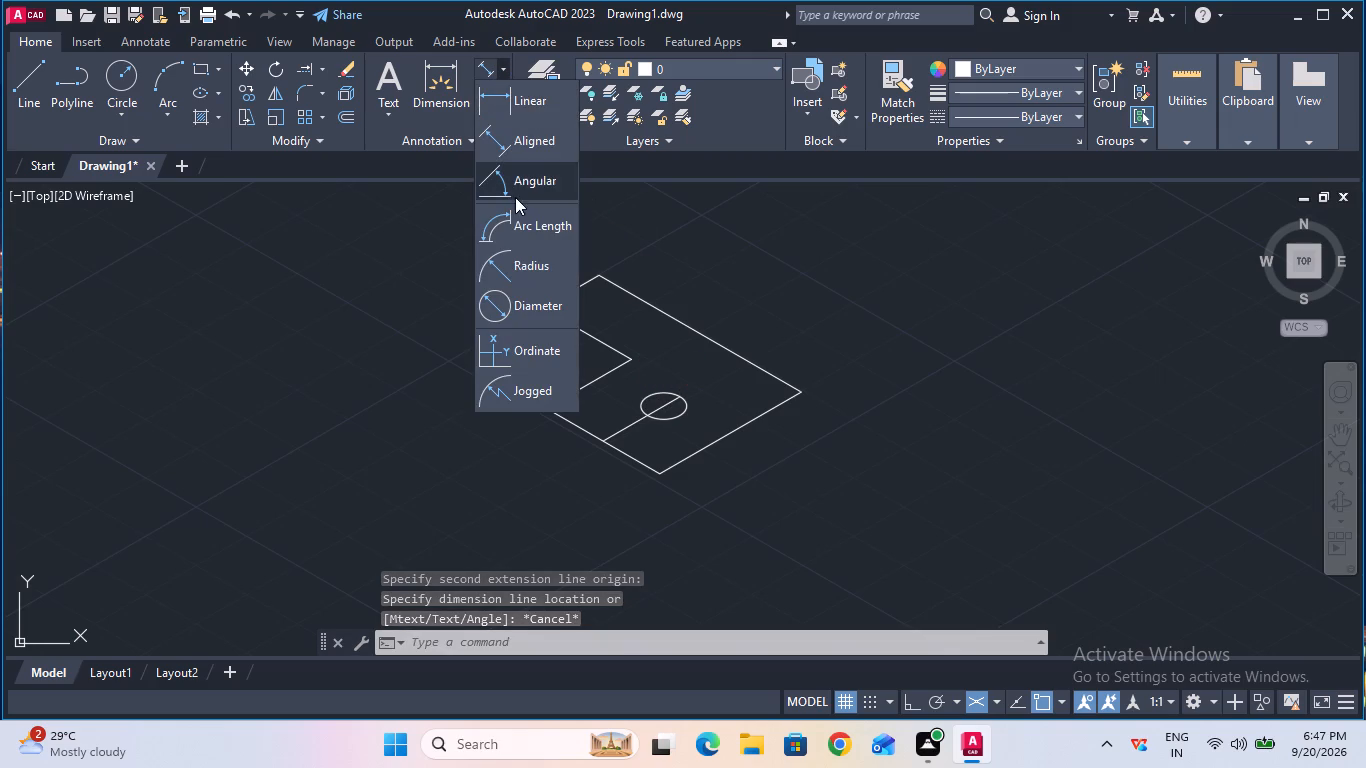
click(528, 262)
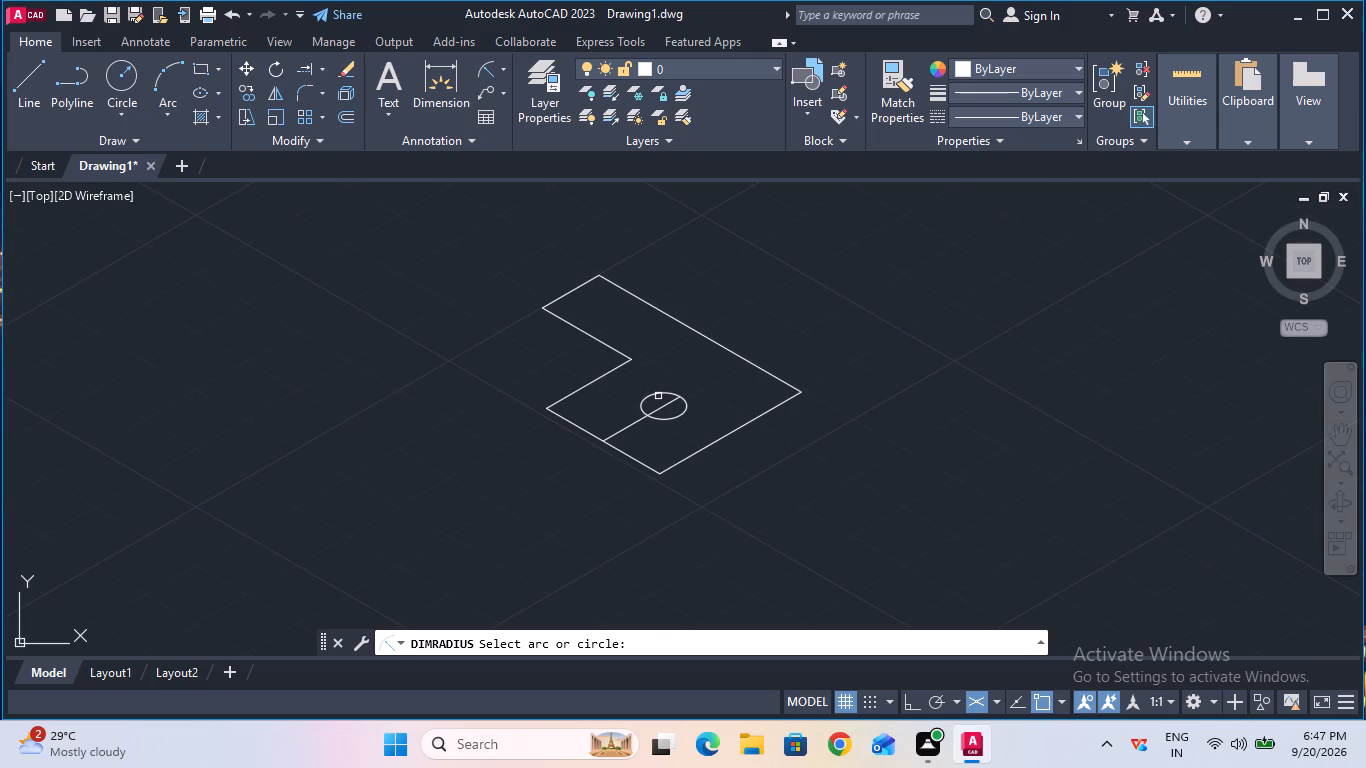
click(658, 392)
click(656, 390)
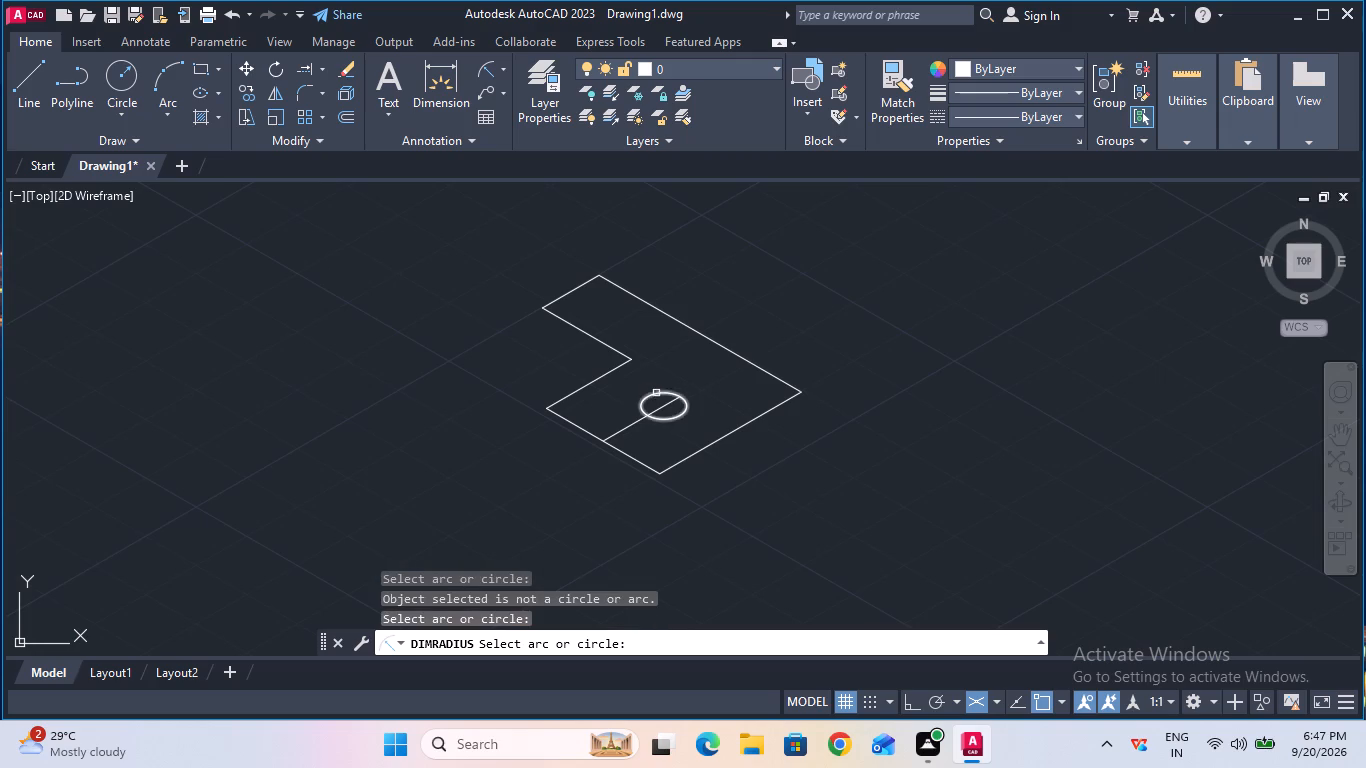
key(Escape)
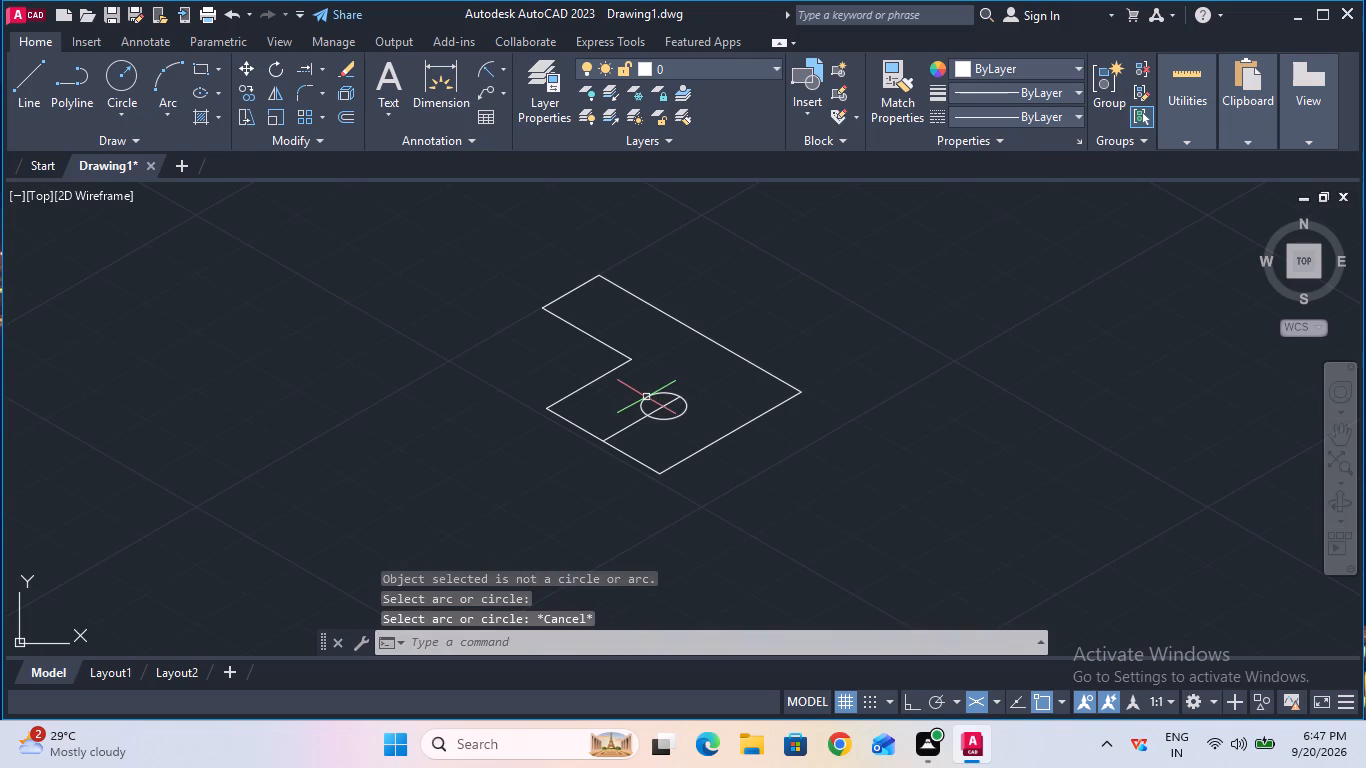
Check the distance from the isocircle's center to its crossing with the line using an aligned dimension preview, without placing it.
click(506, 68)
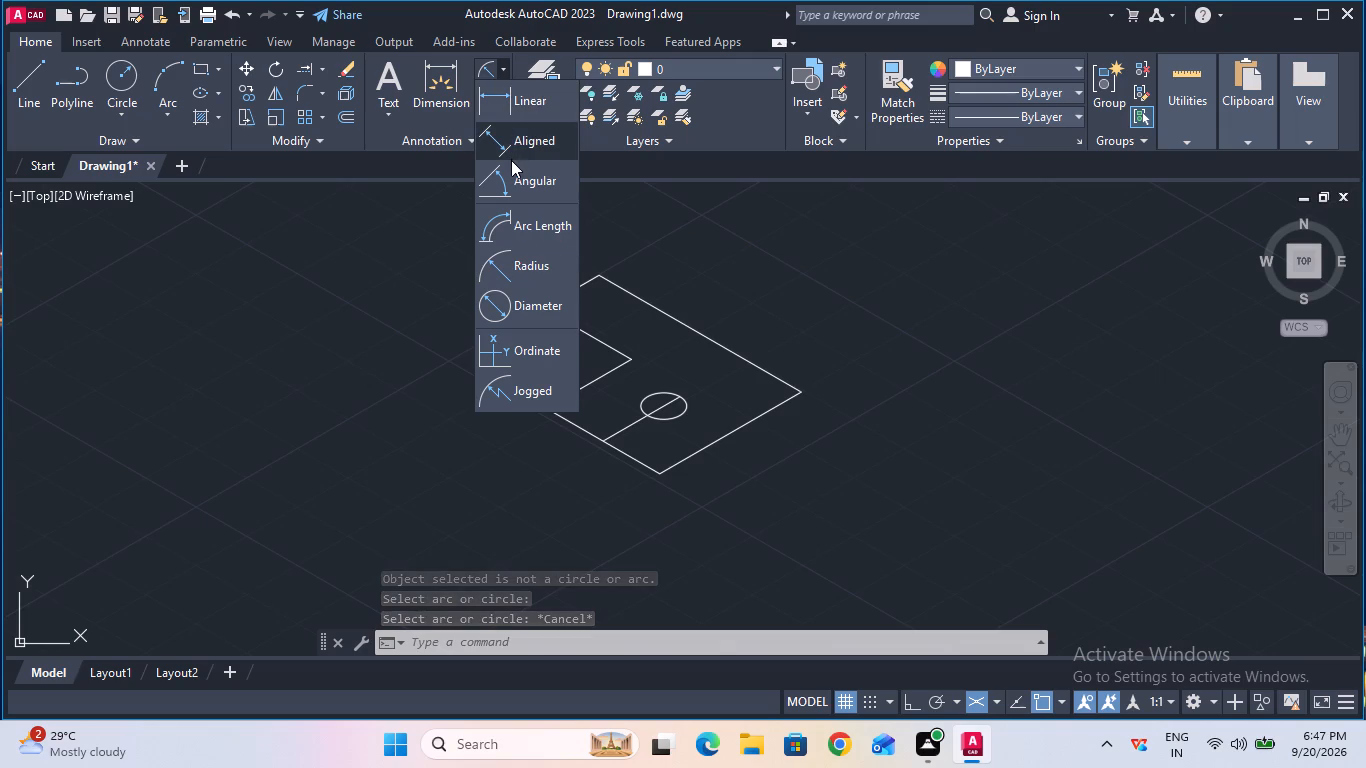
click(511, 150)
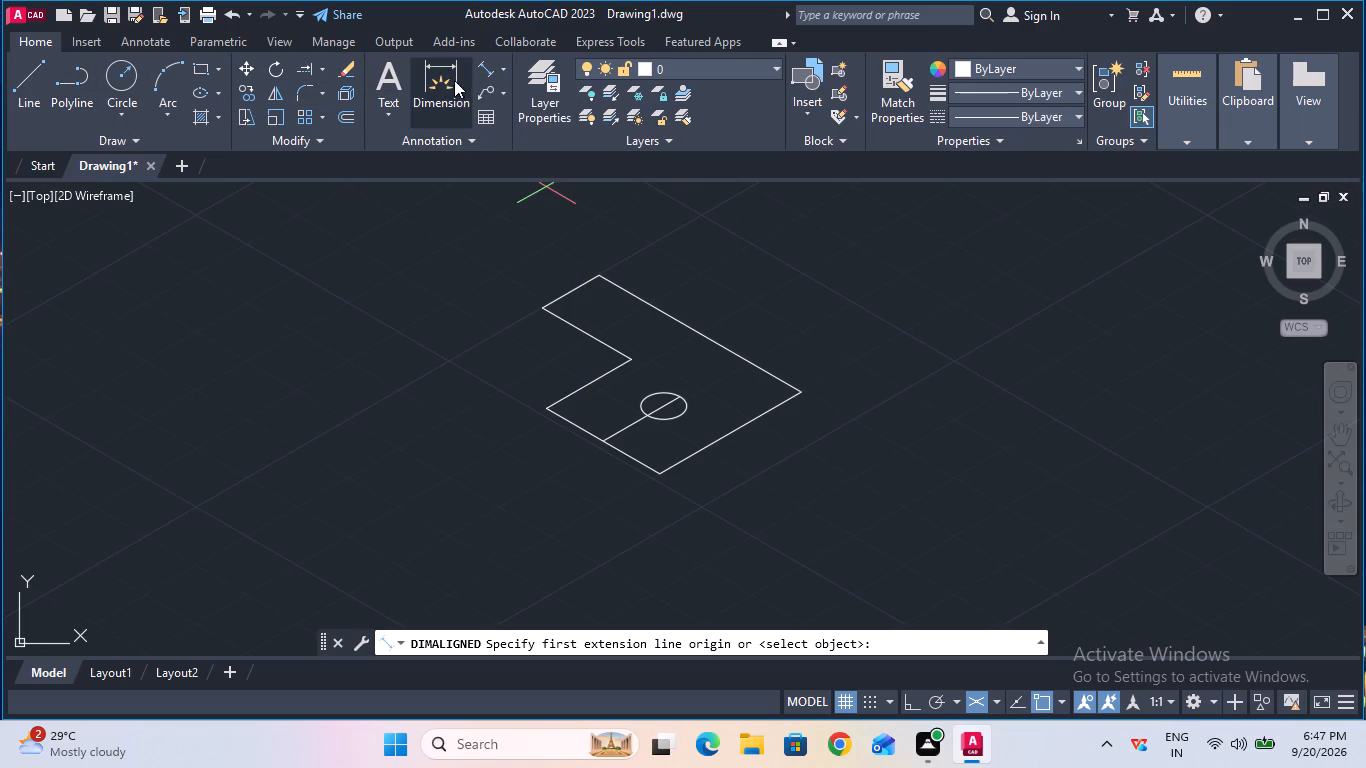
click(491, 67)
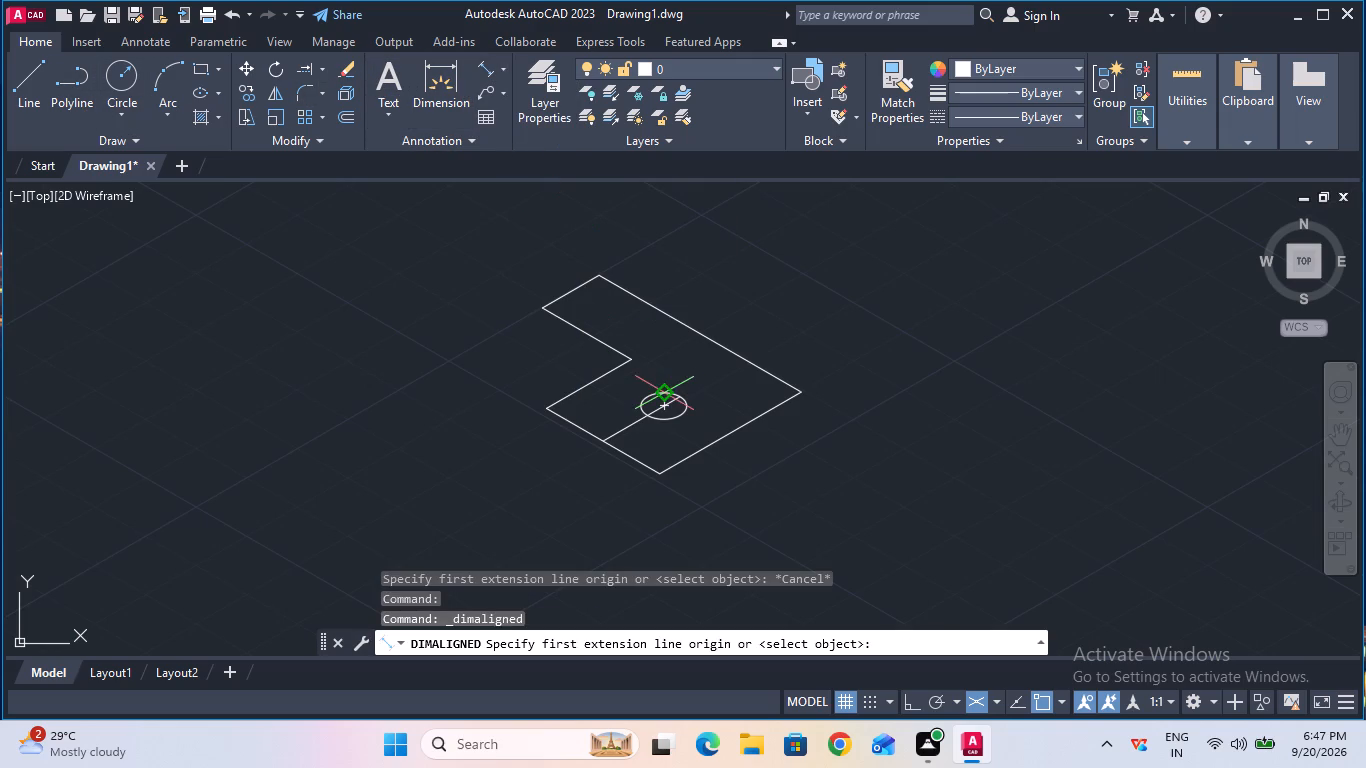
click(670, 410)
click(648, 415)
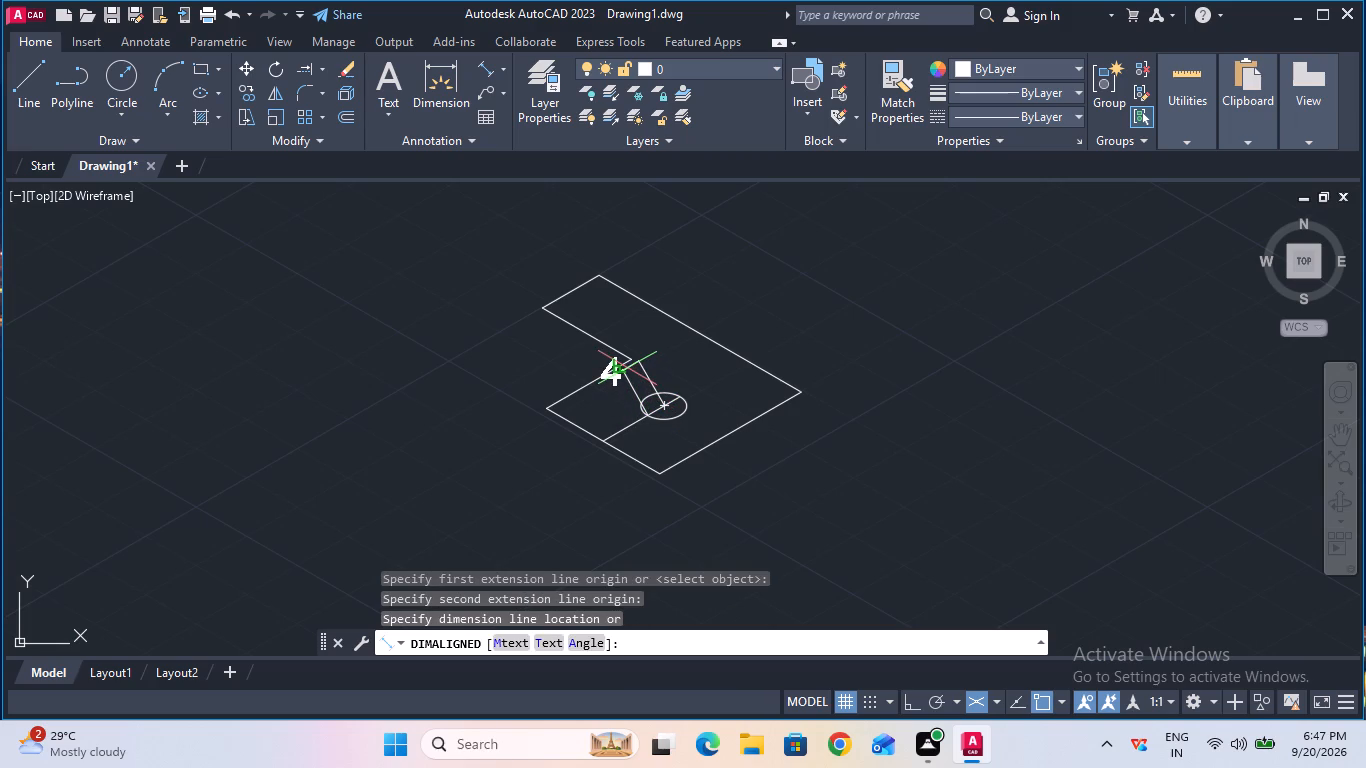
key(Escape)
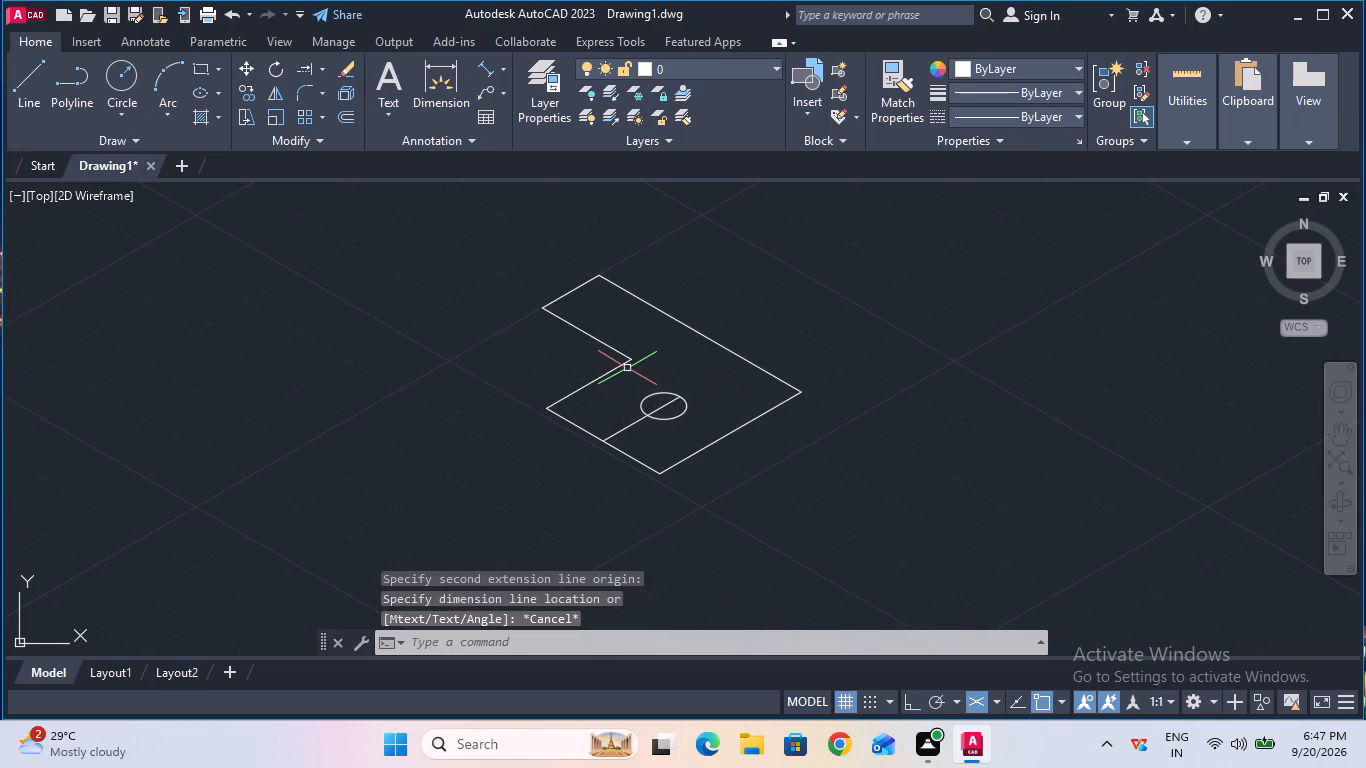
click(627, 368)
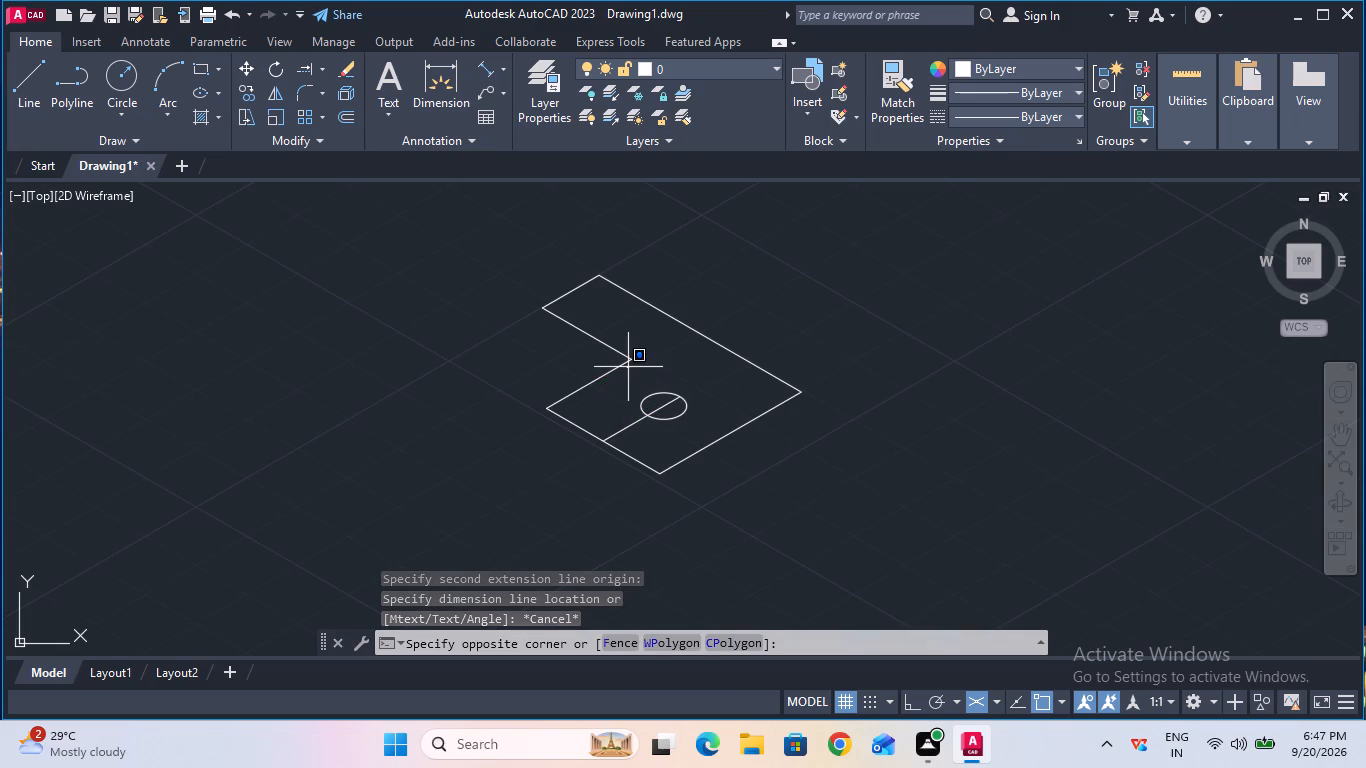
key(Escape)
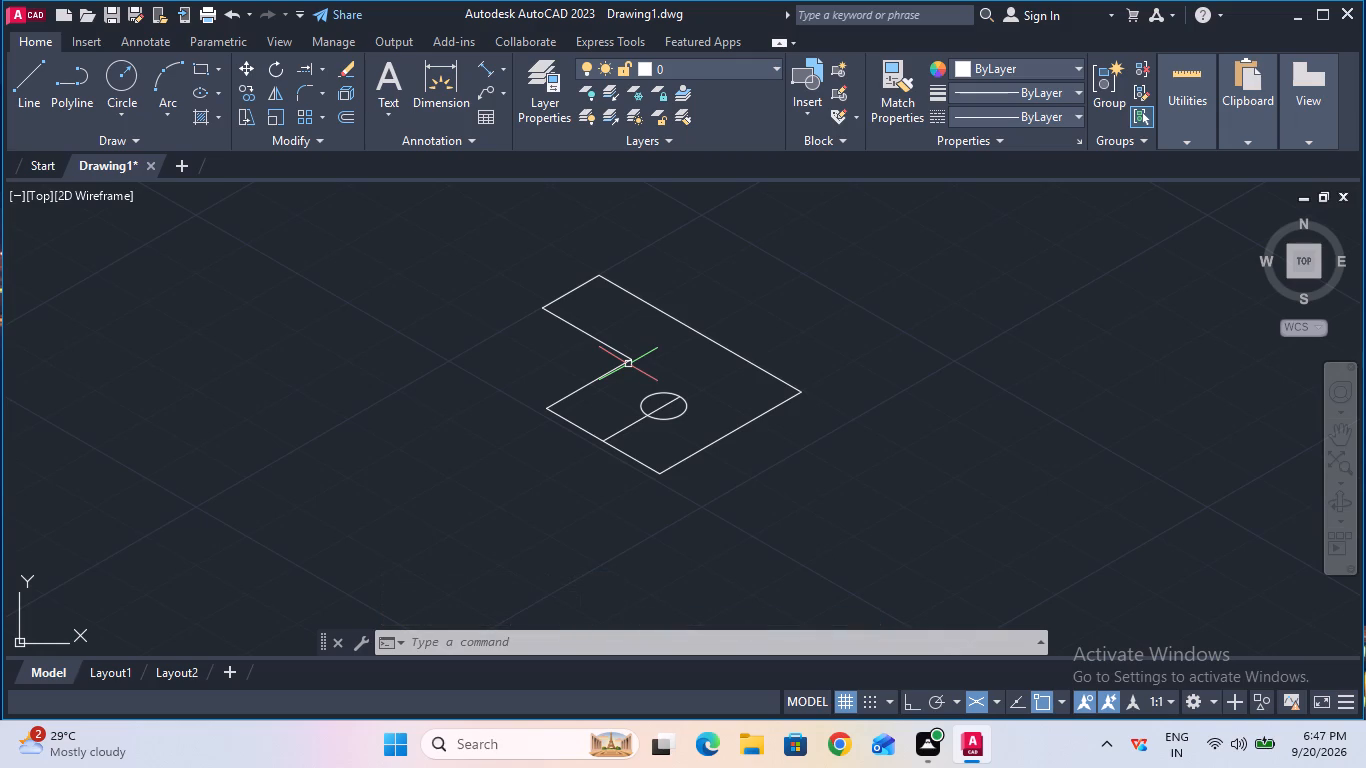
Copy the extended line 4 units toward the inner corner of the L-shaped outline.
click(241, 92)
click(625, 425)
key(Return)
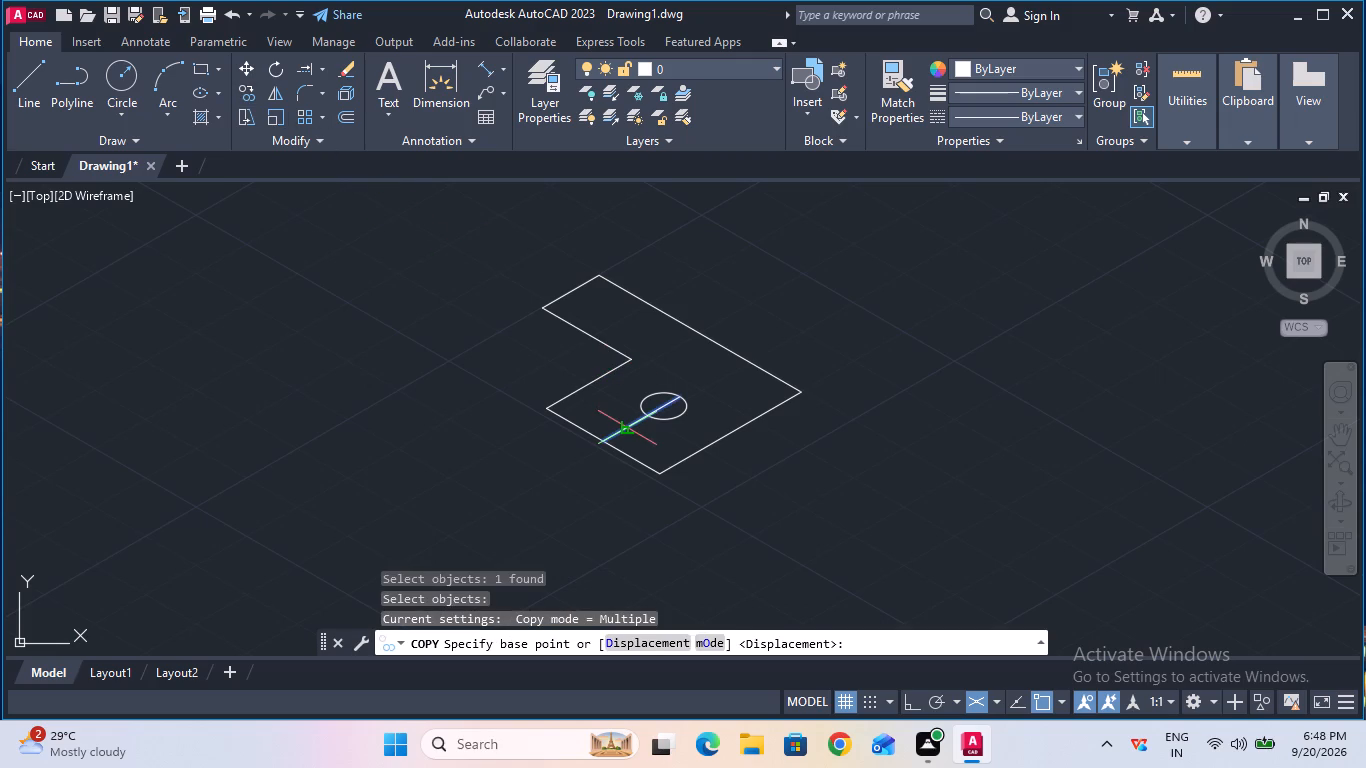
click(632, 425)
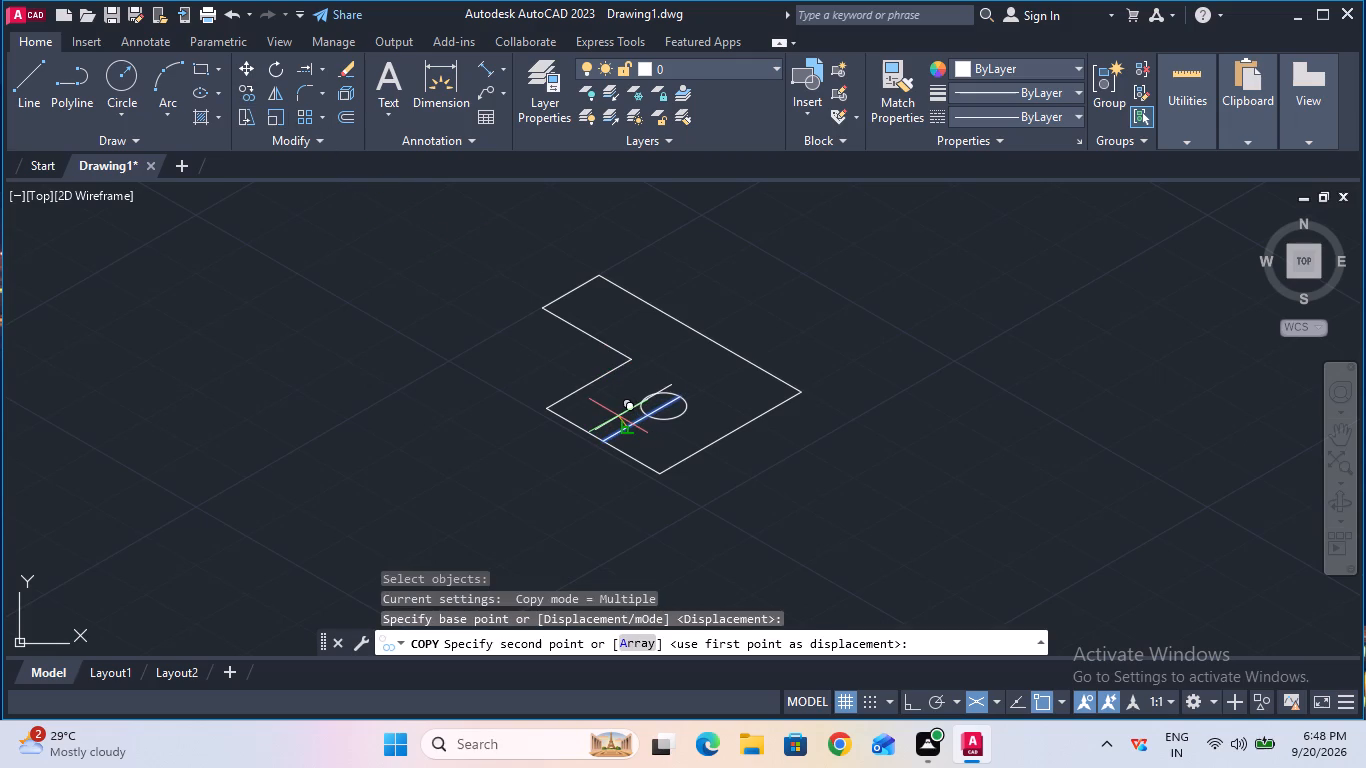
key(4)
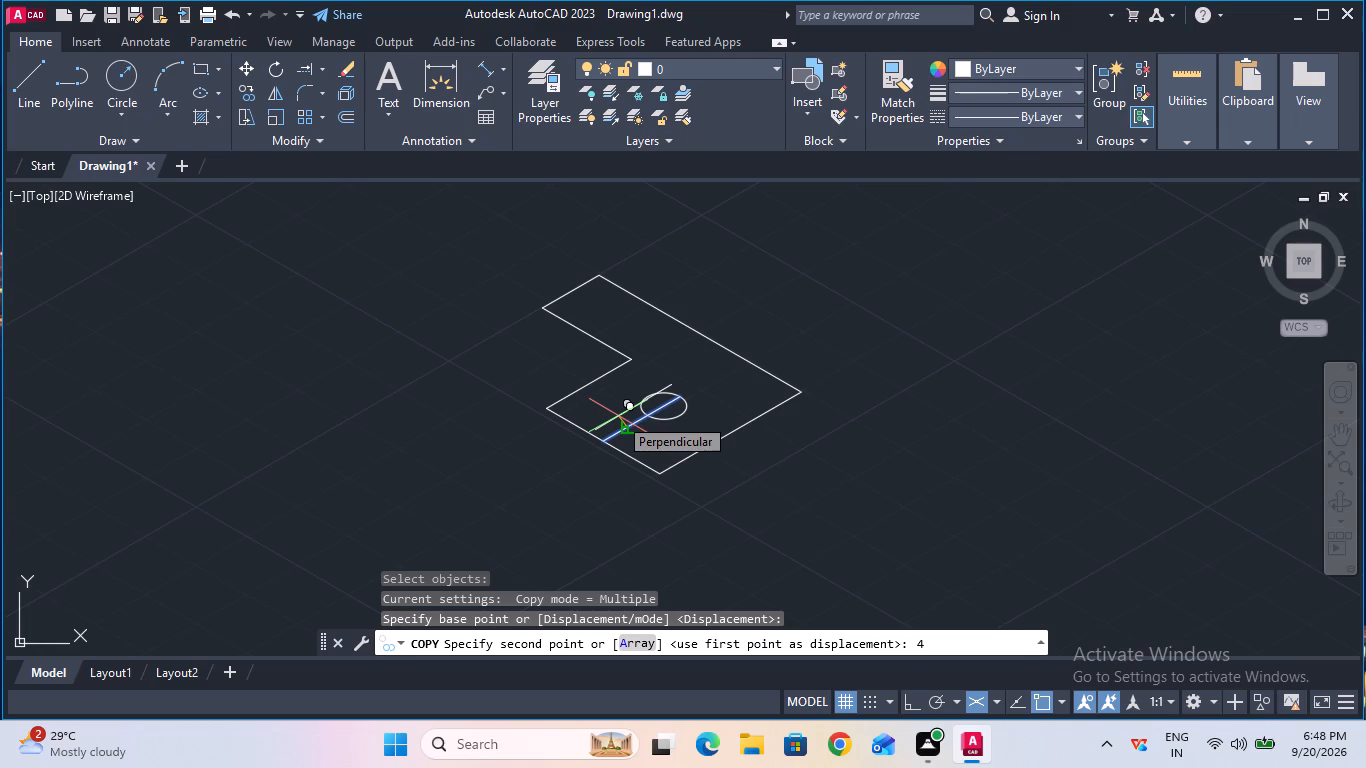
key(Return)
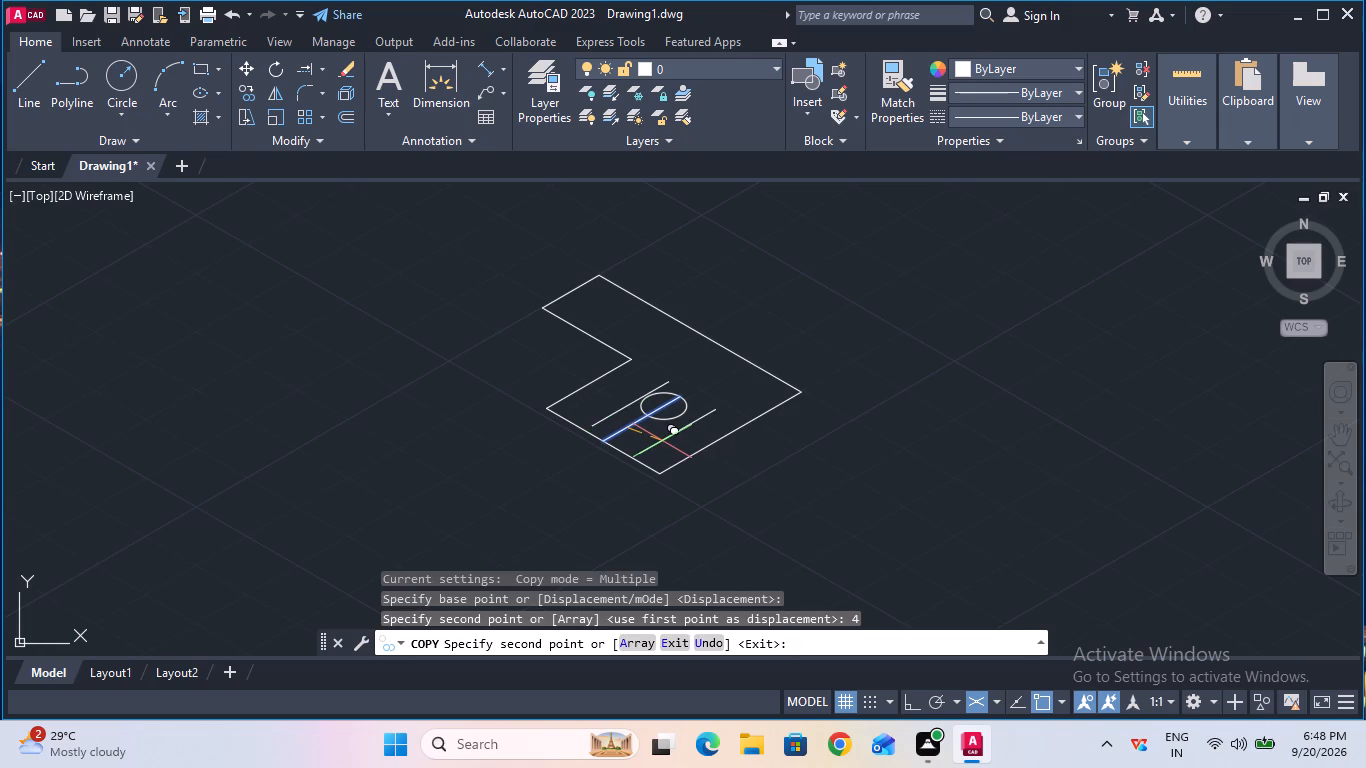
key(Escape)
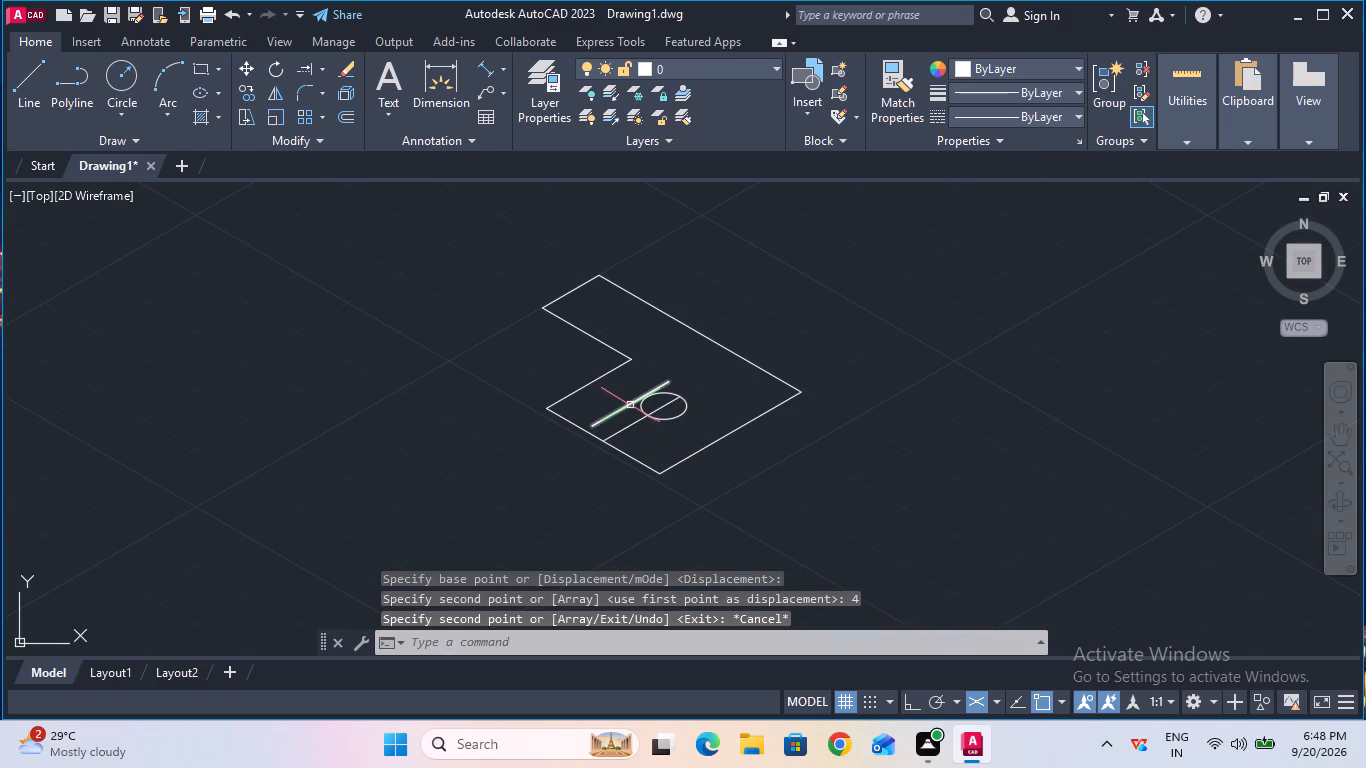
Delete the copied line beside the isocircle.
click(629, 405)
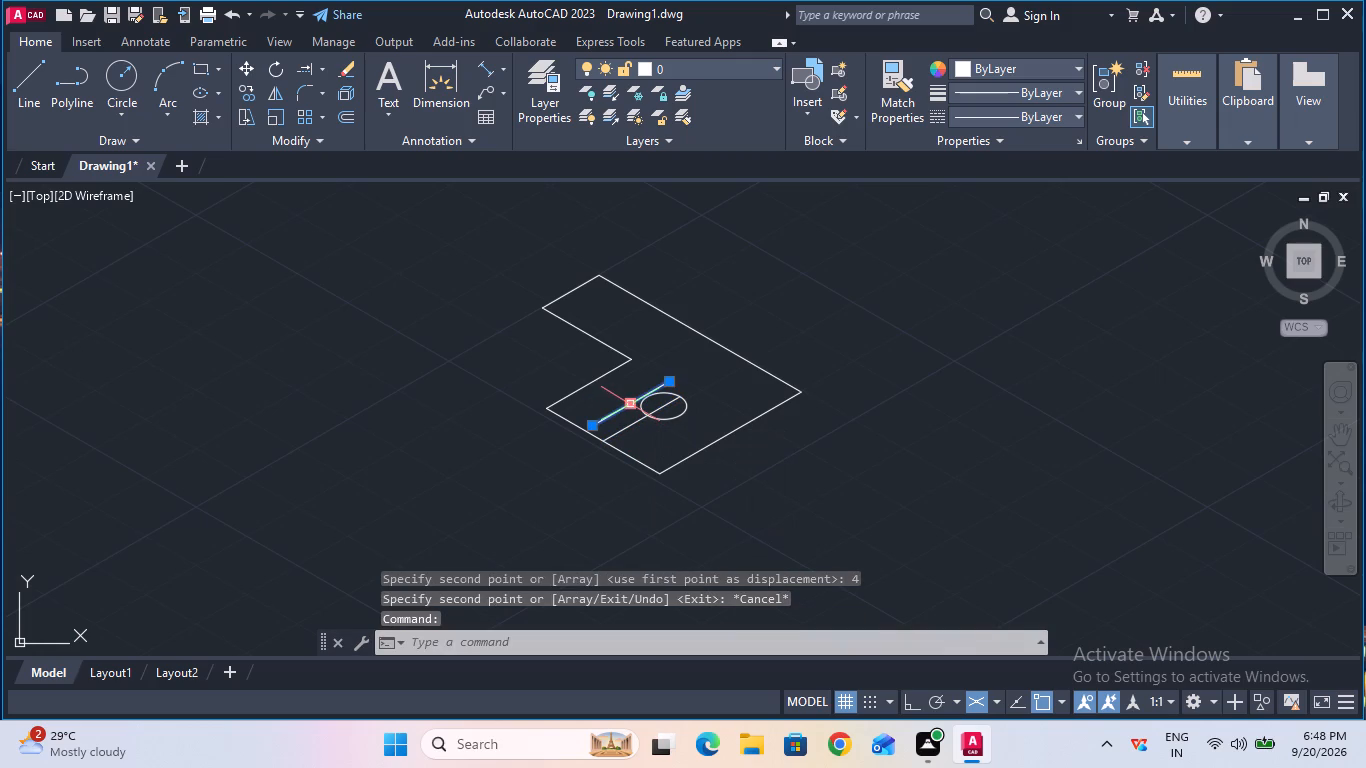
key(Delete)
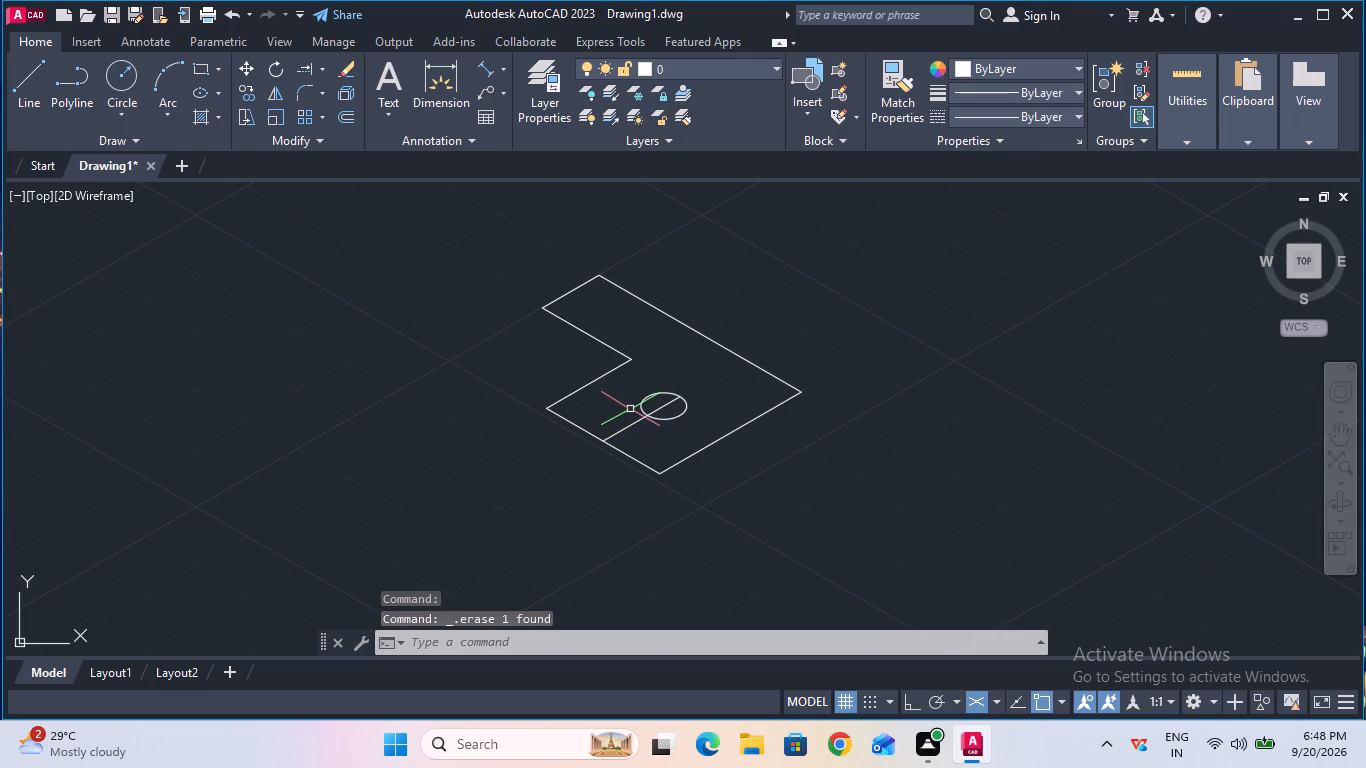
With Ortho on, draw a 4-unit line at 150° from the isocircle's center to its edge.
click(36, 91)
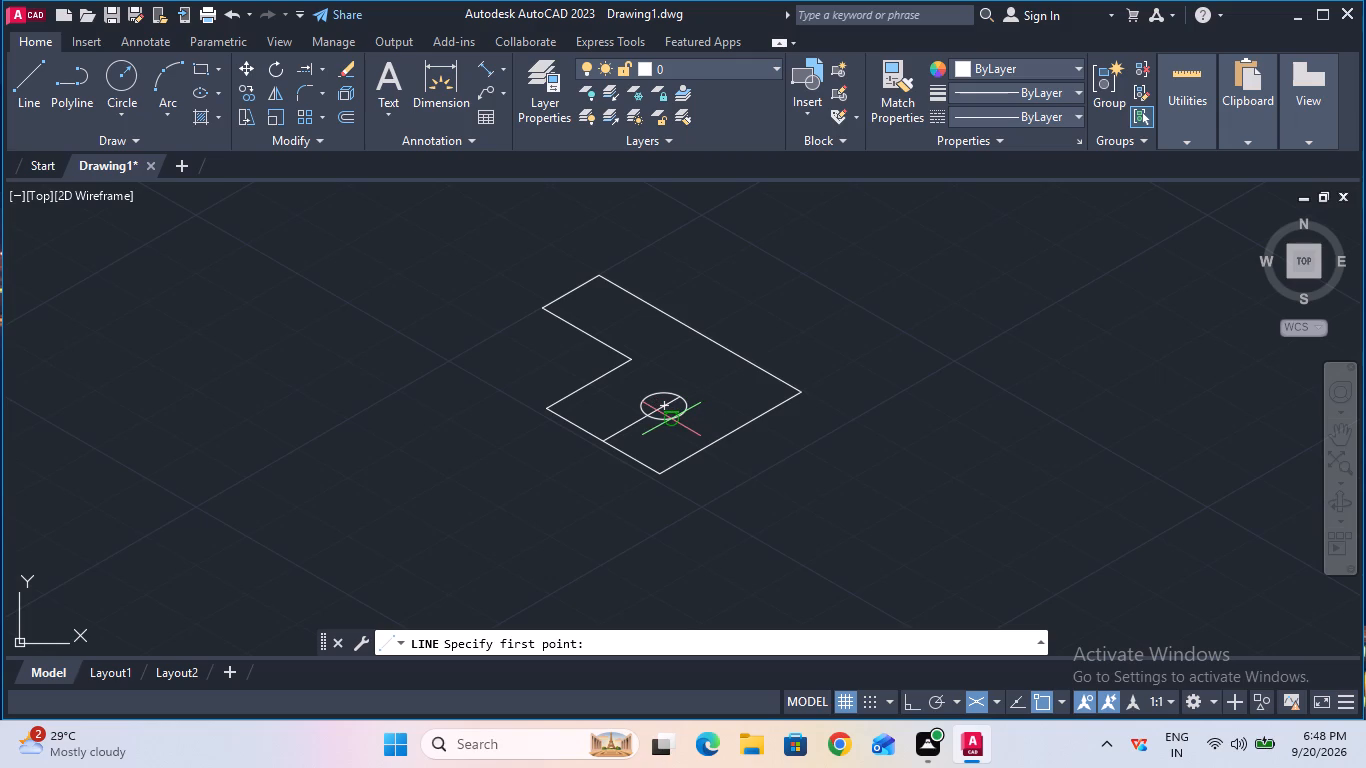
ctrl+scroll(676, 418, up, 2)
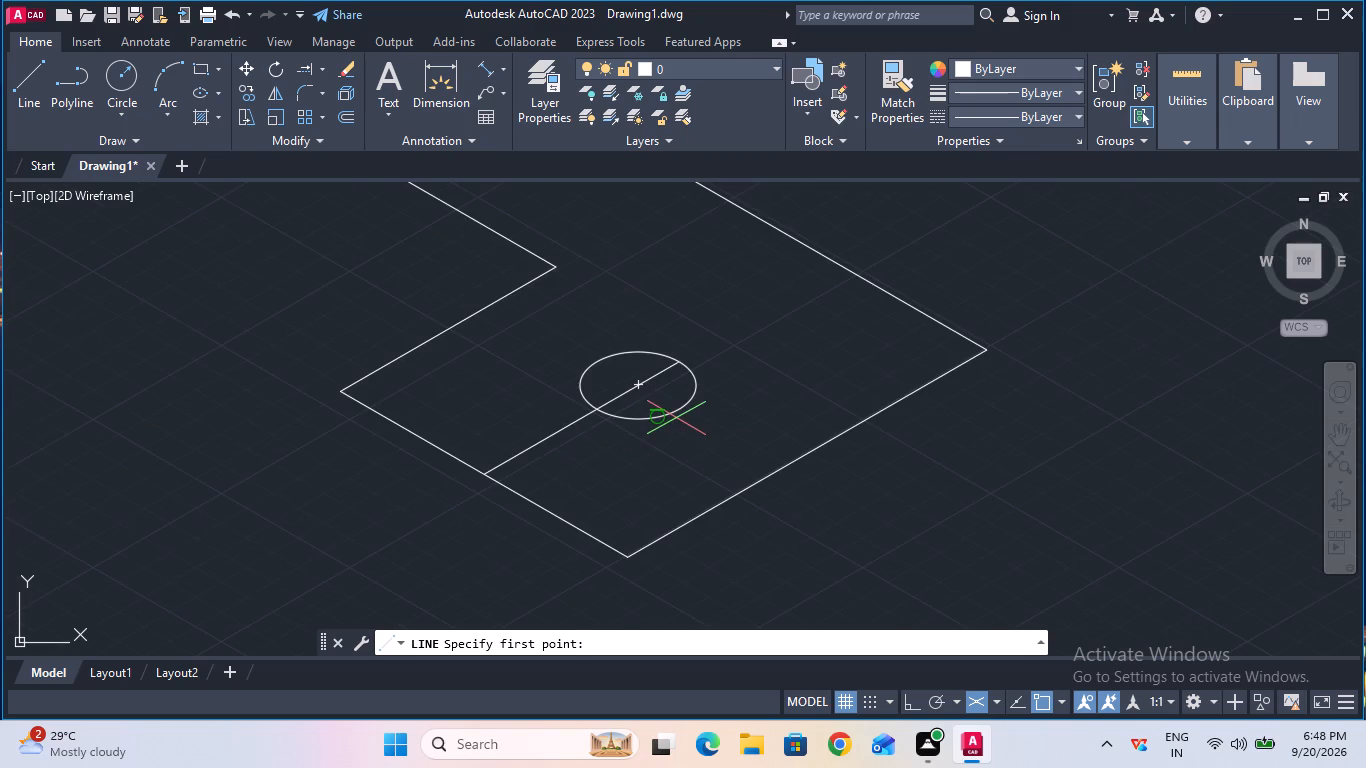
ctrl+scroll(676, 418, up, 1)
key(Escape)
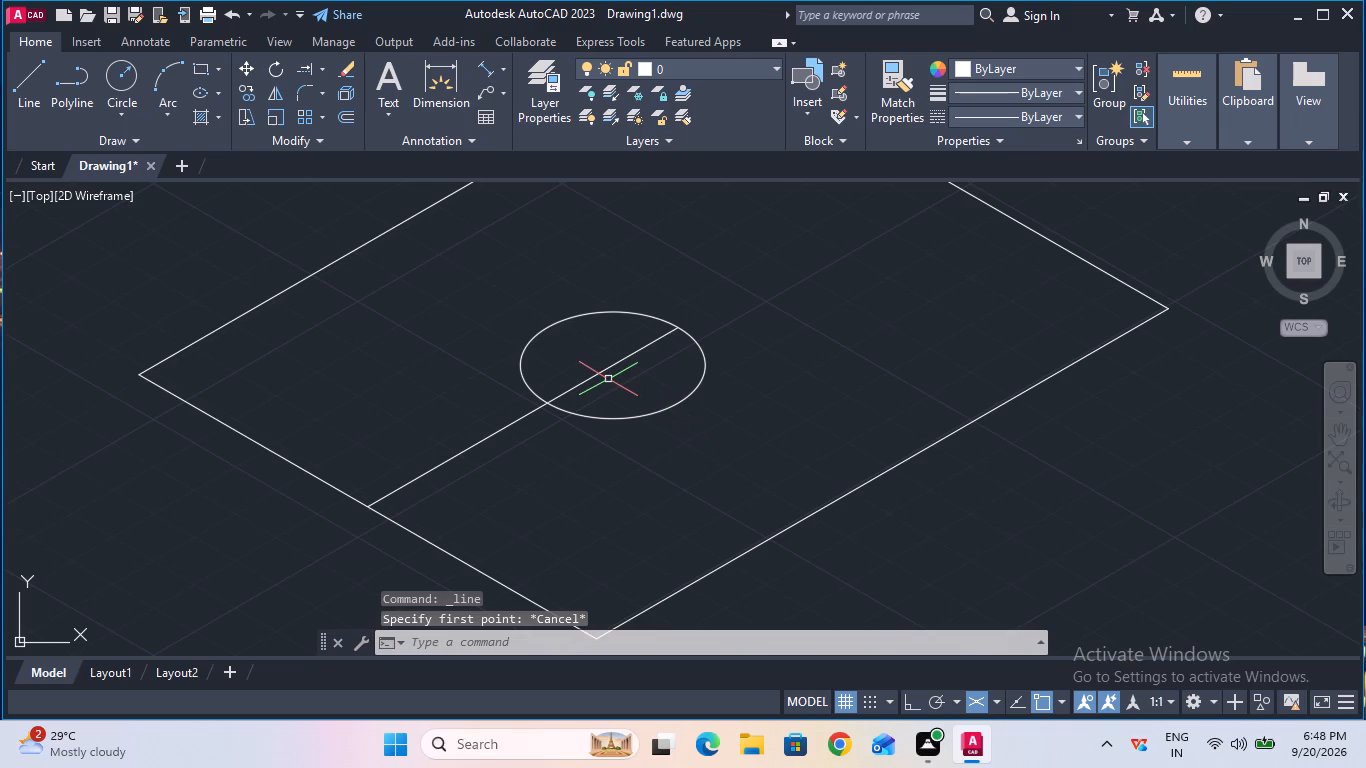
click(34, 88)
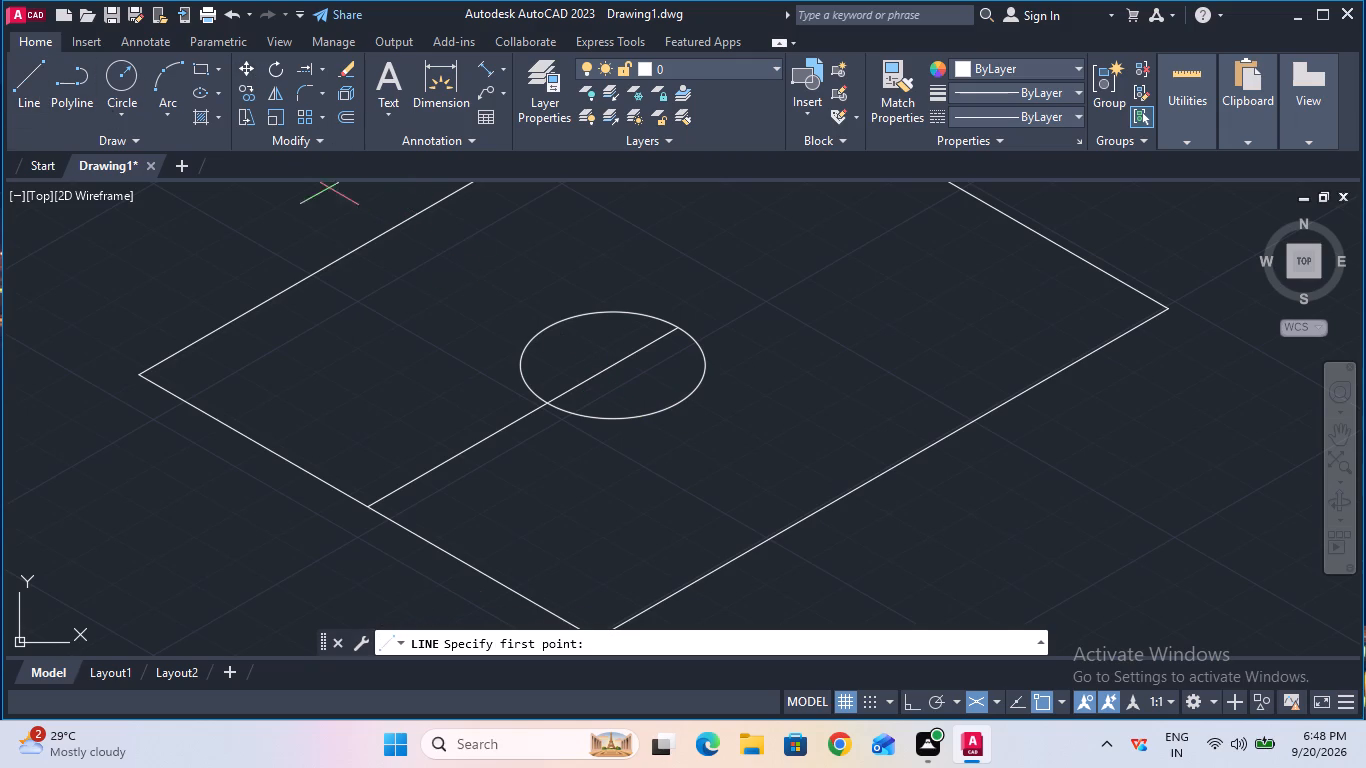
click(614, 362)
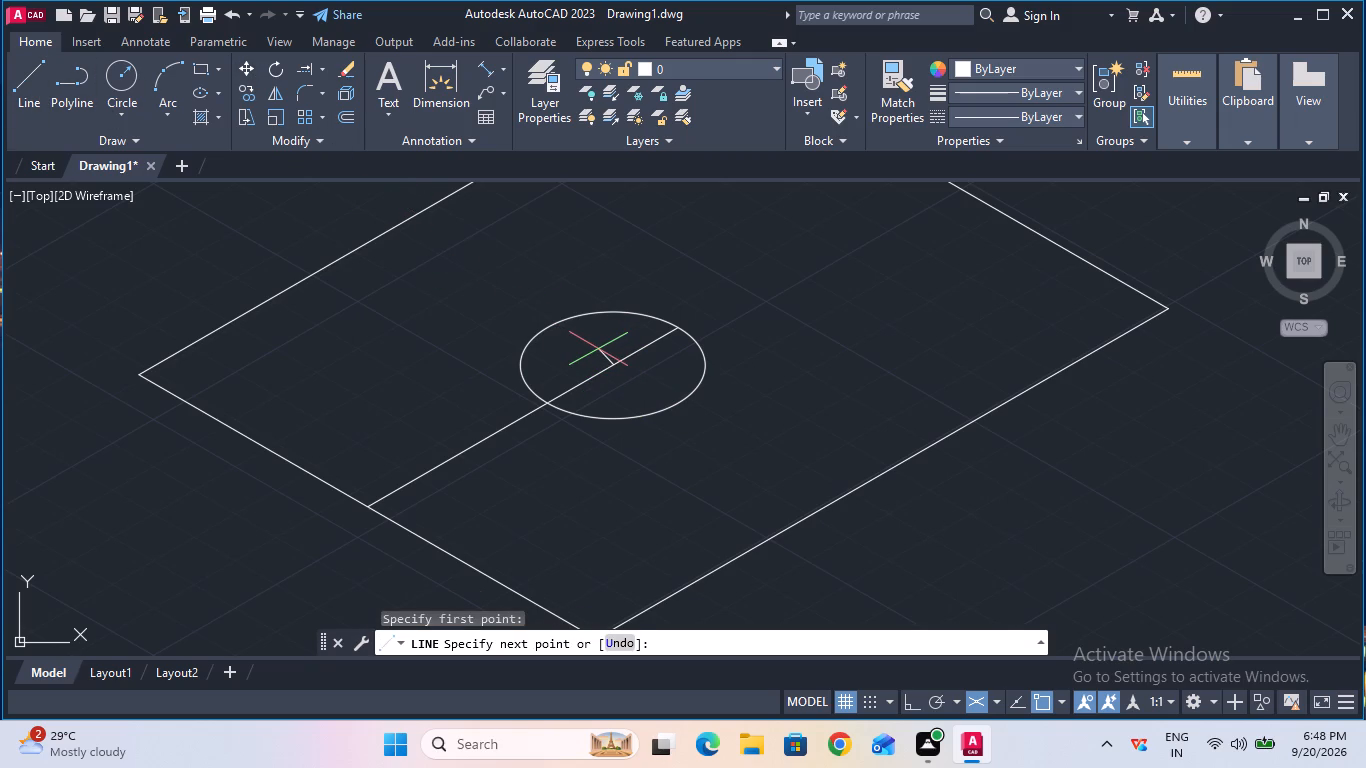
key(F8)
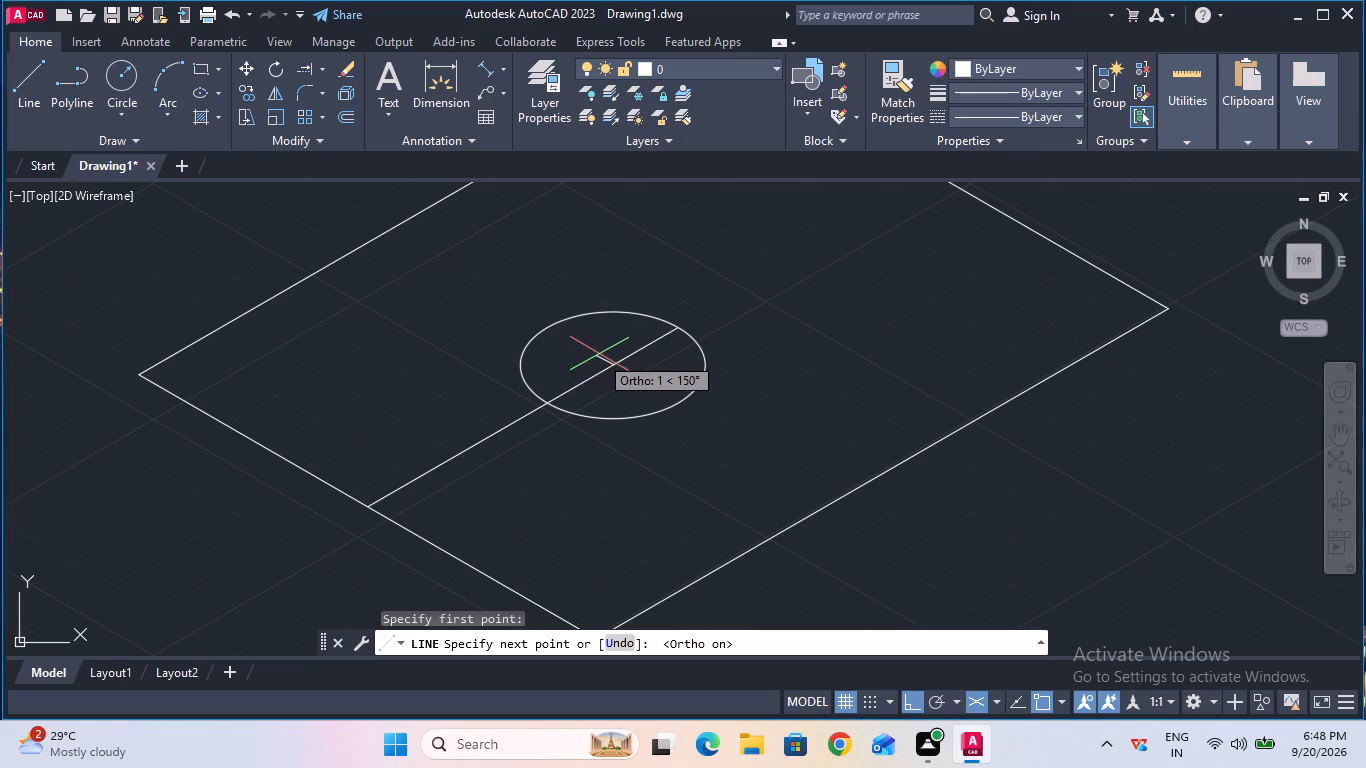
key(4)
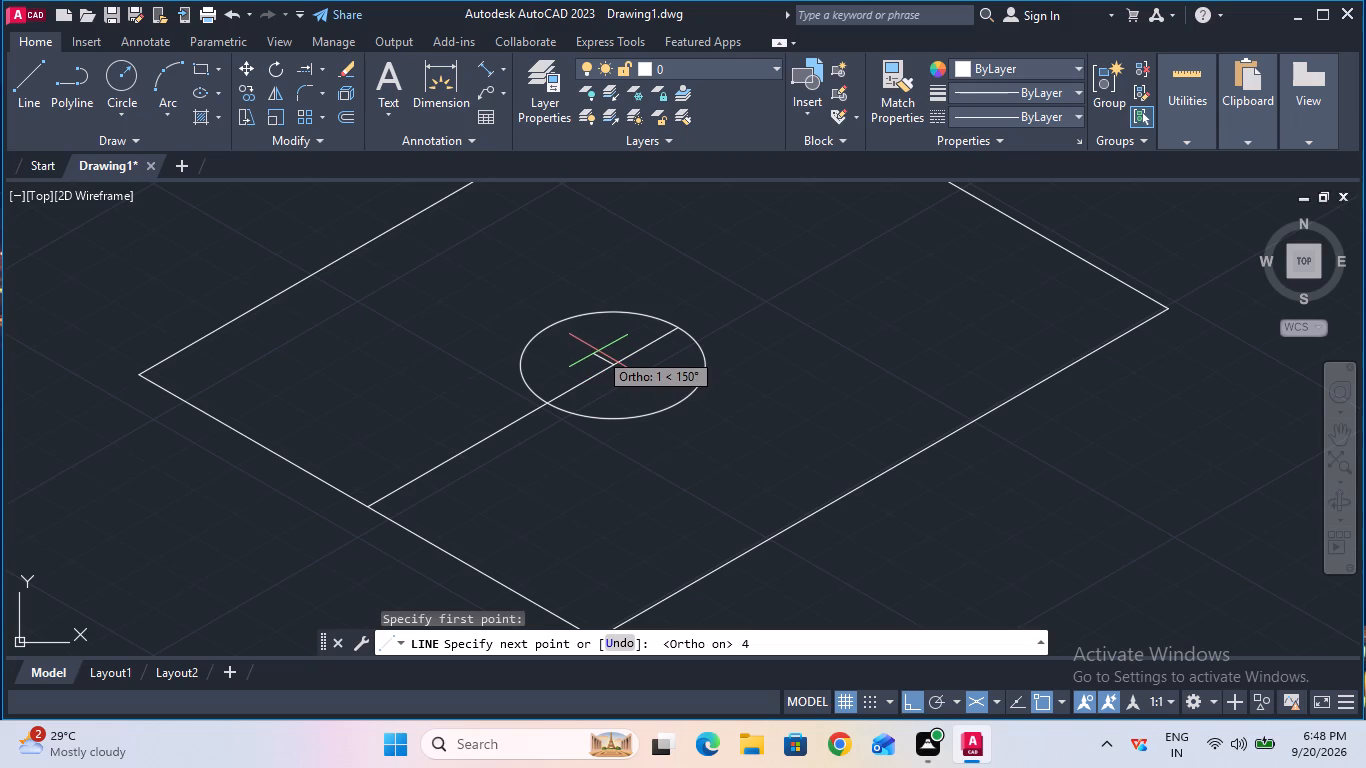
key(Return)
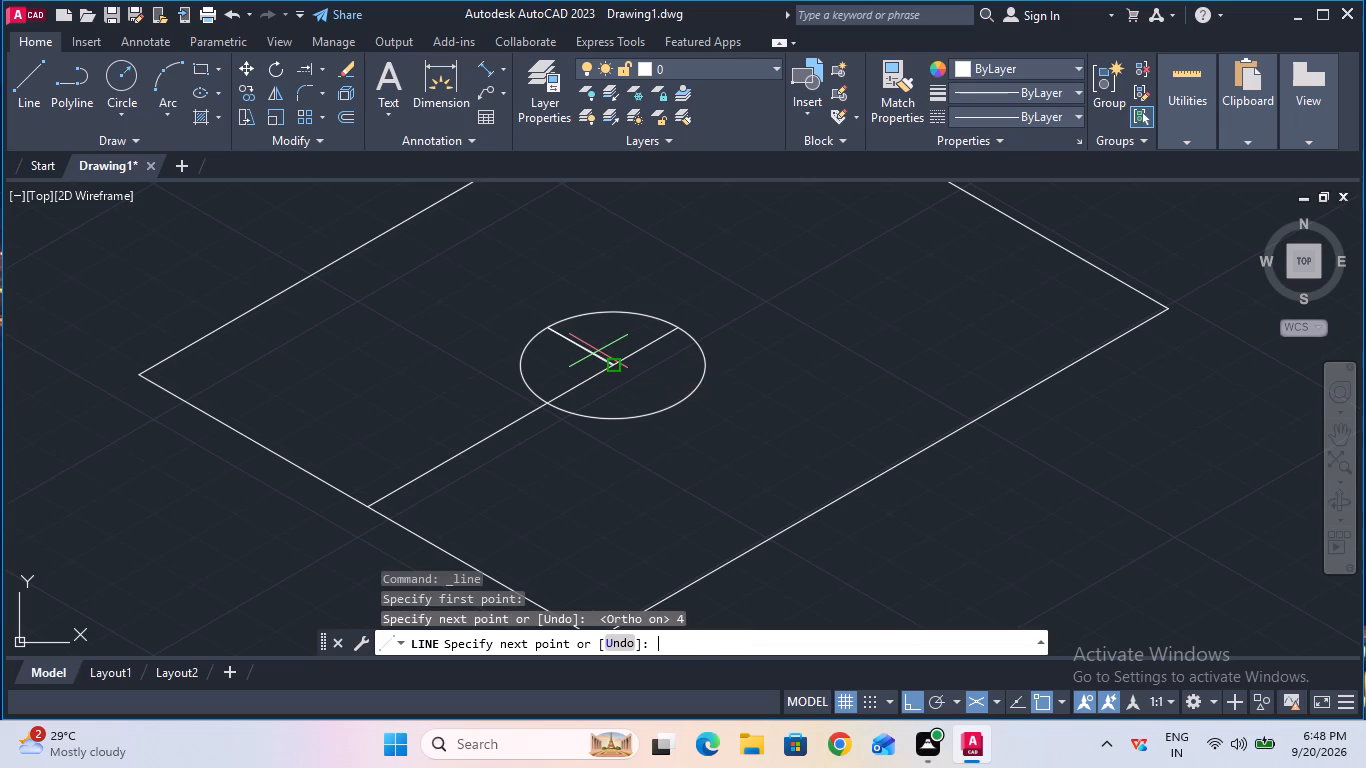
key(Escape)
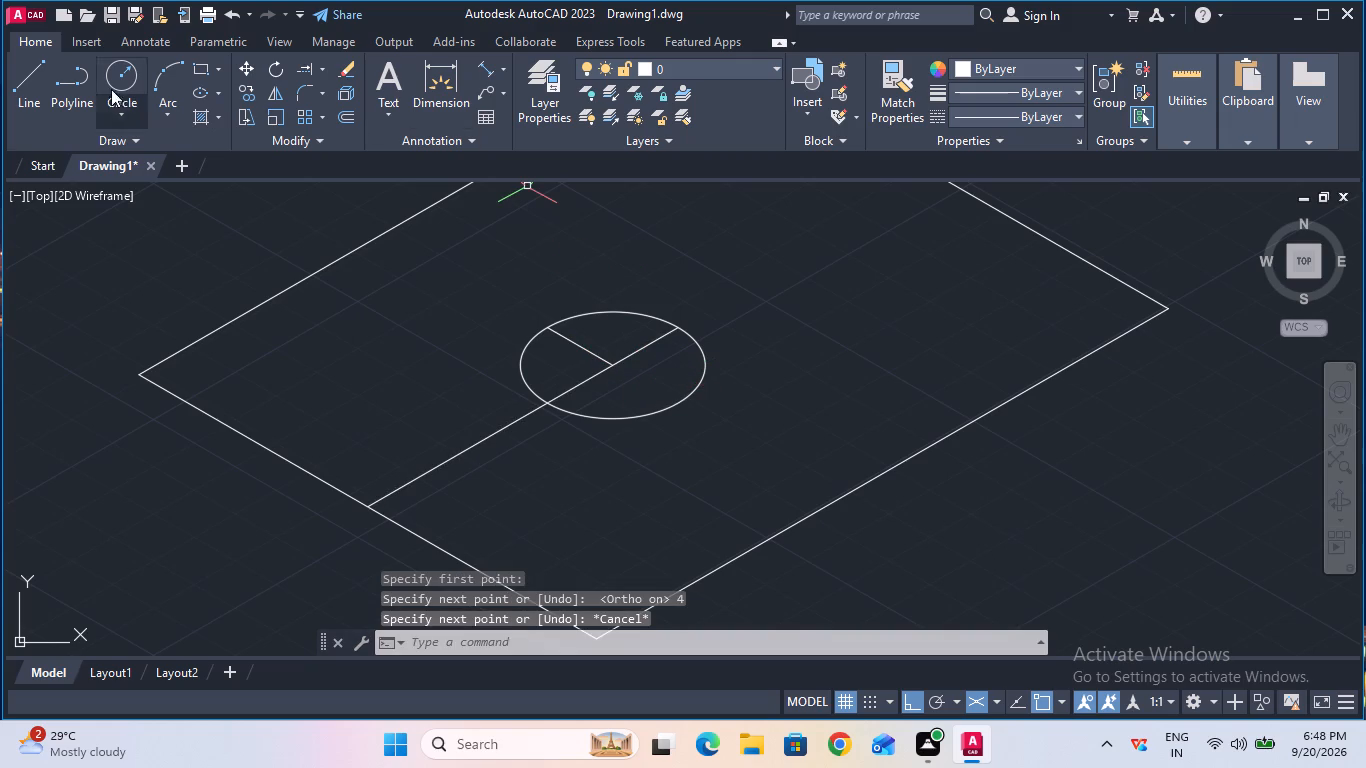
Extend the 4-unit line through the isocircle's center to its opposite edge.
click(307, 70)
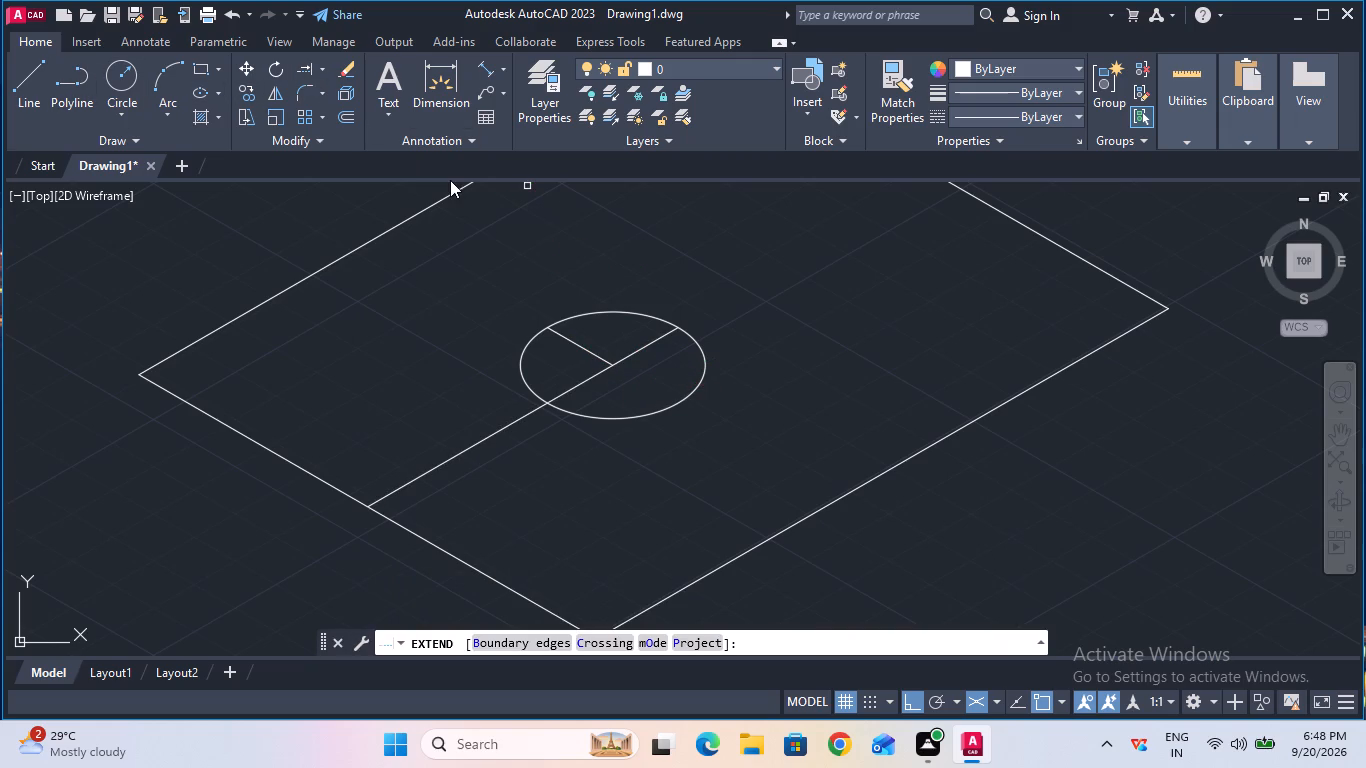
click(590, 354)
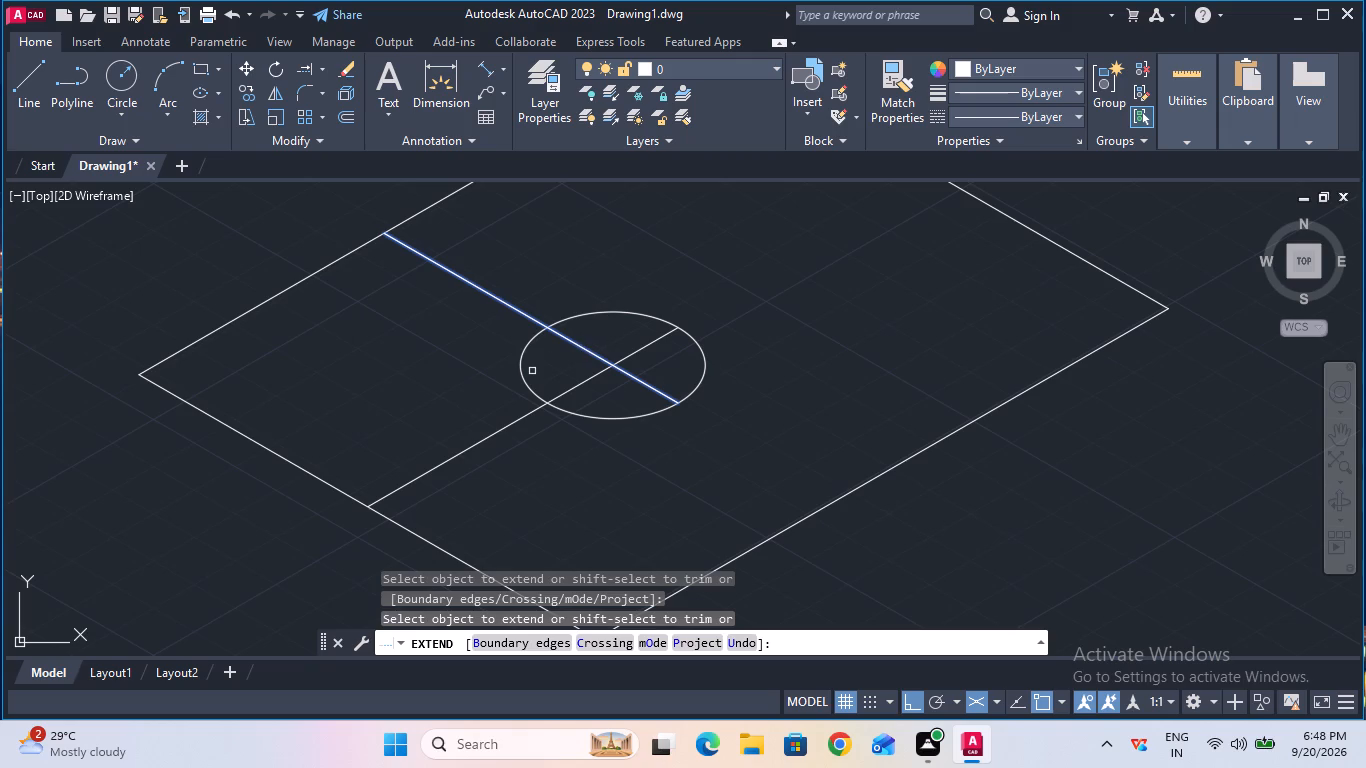
key(Escape)
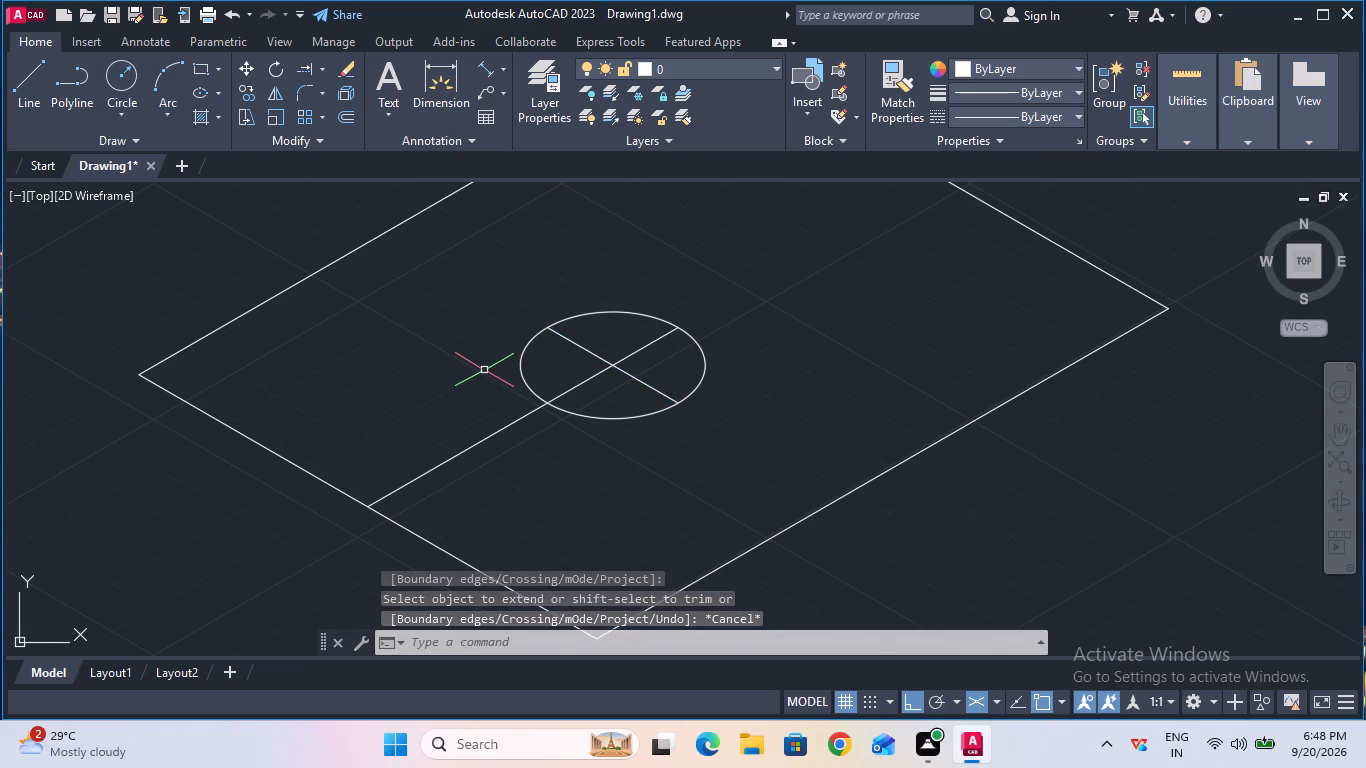
Draw a 10-unit line at 210° from the upper-left end of the isocircle's cross line and extend it to the outline's lower-left edge.
click(45, 84)
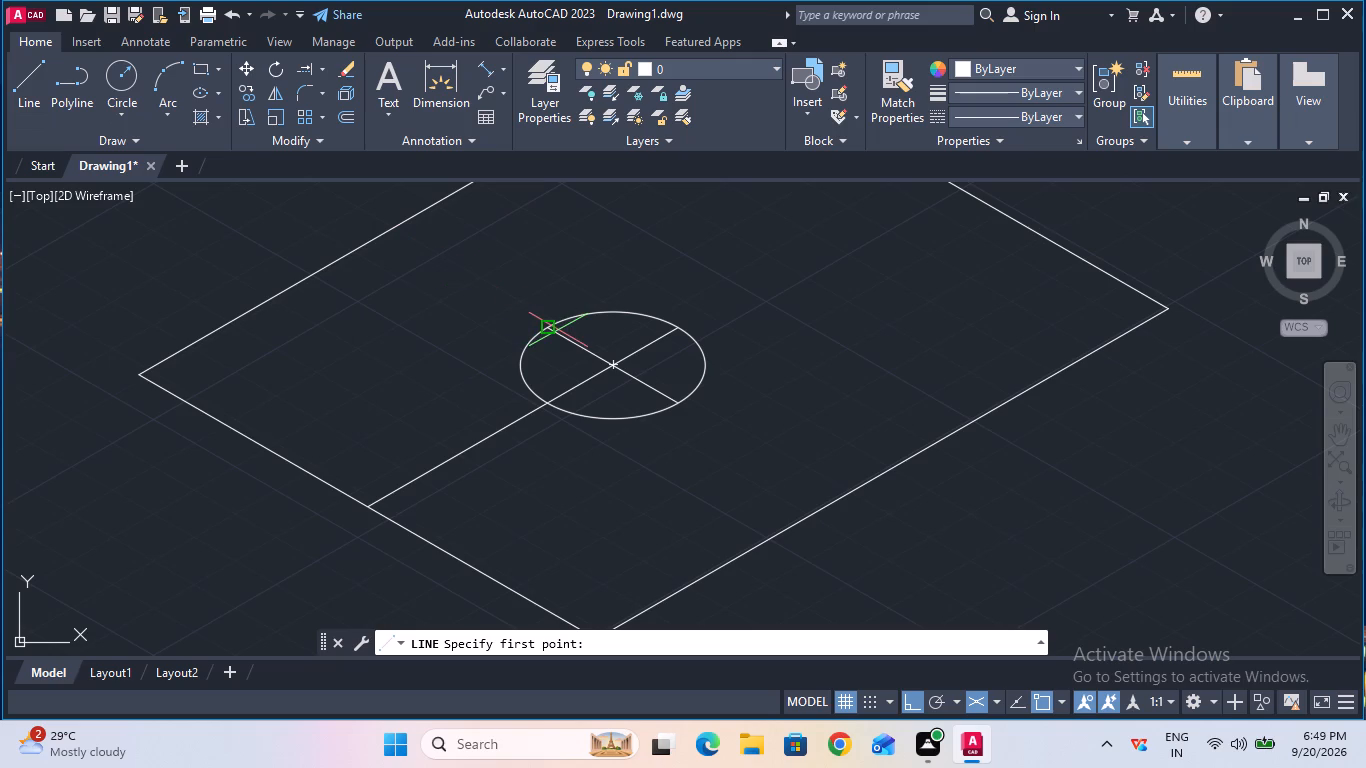
click(544, 322)
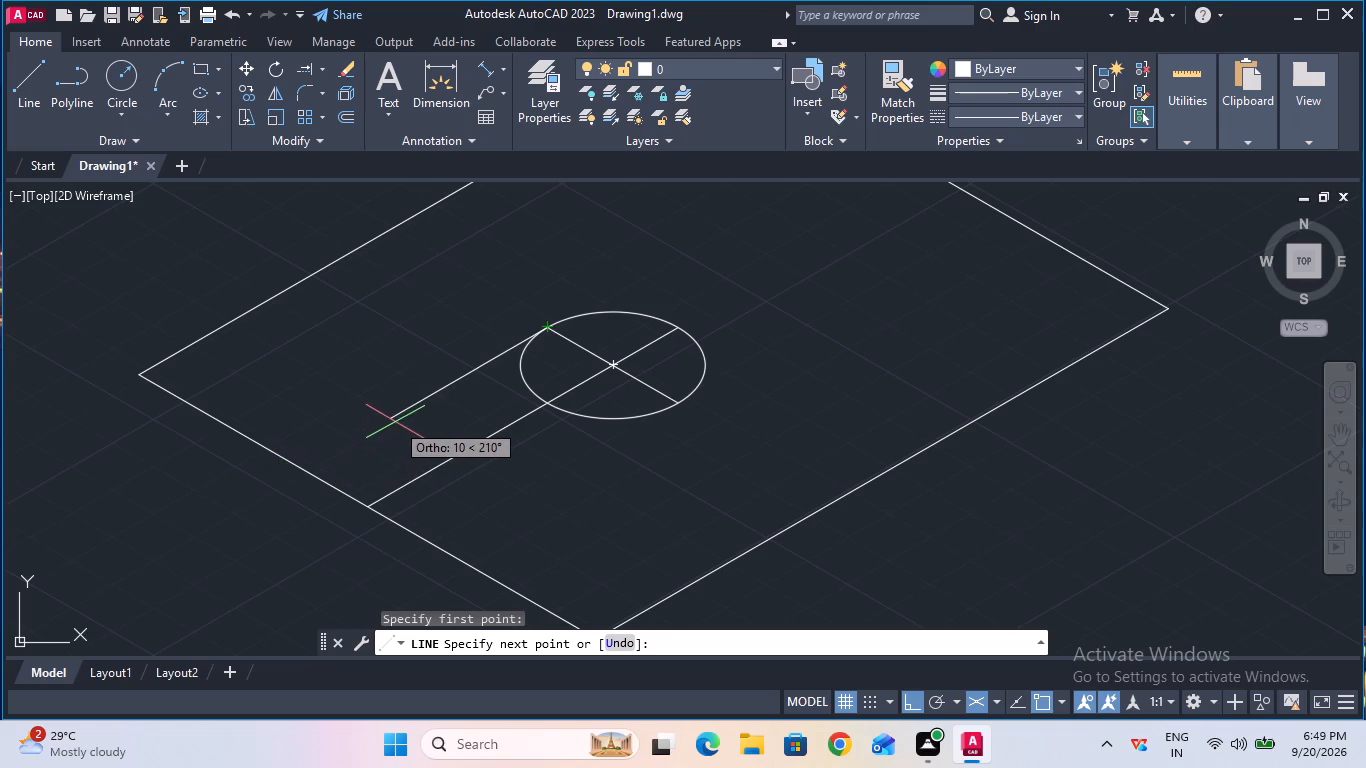
text(10)
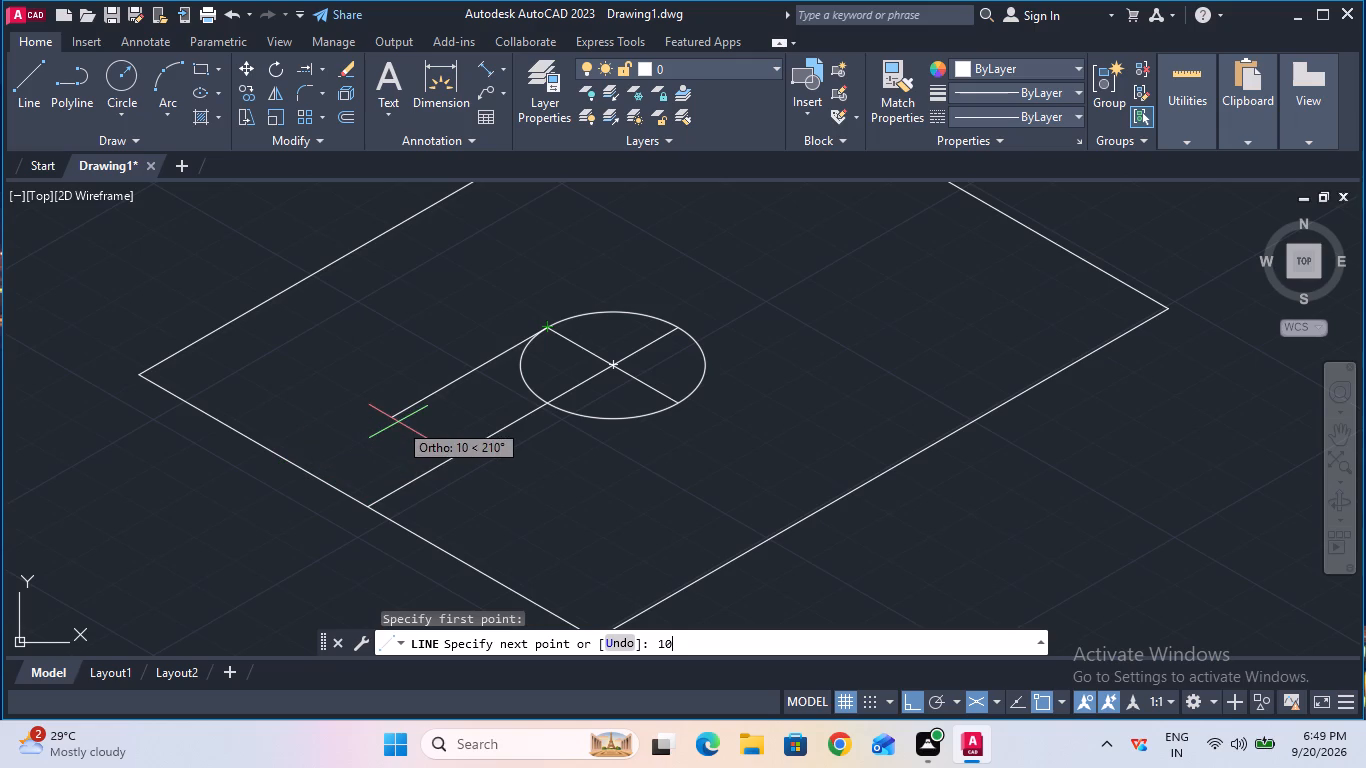
key(Return)
key(Escape)
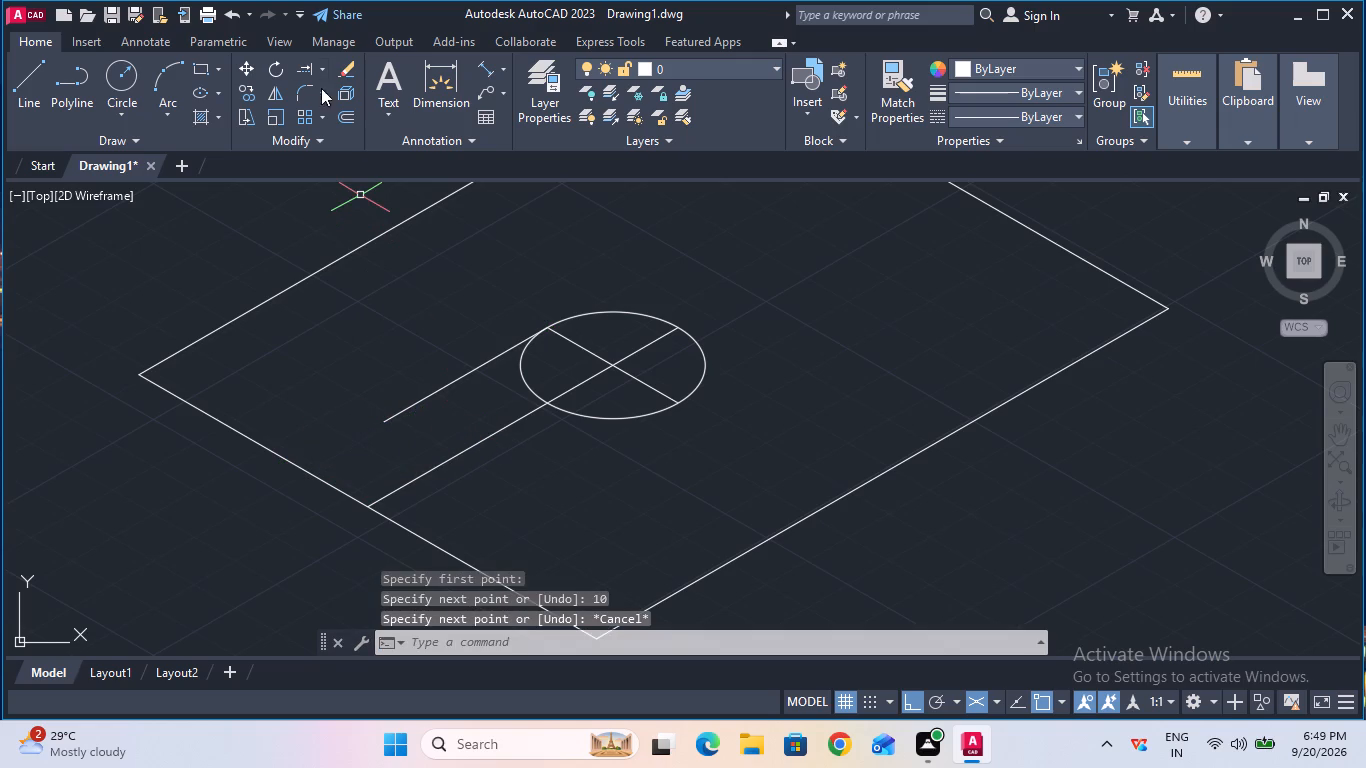
click(307, 69)
click(424, 401)
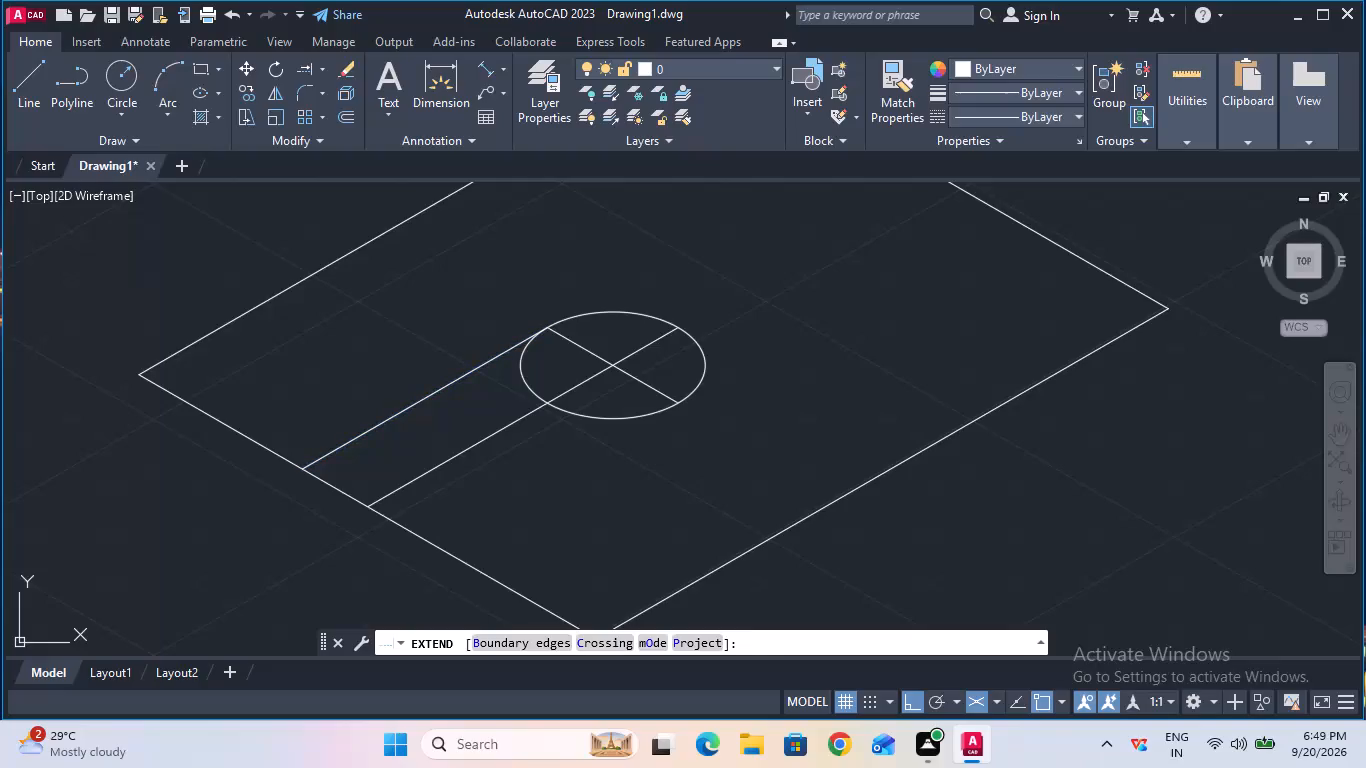
key(Escape)
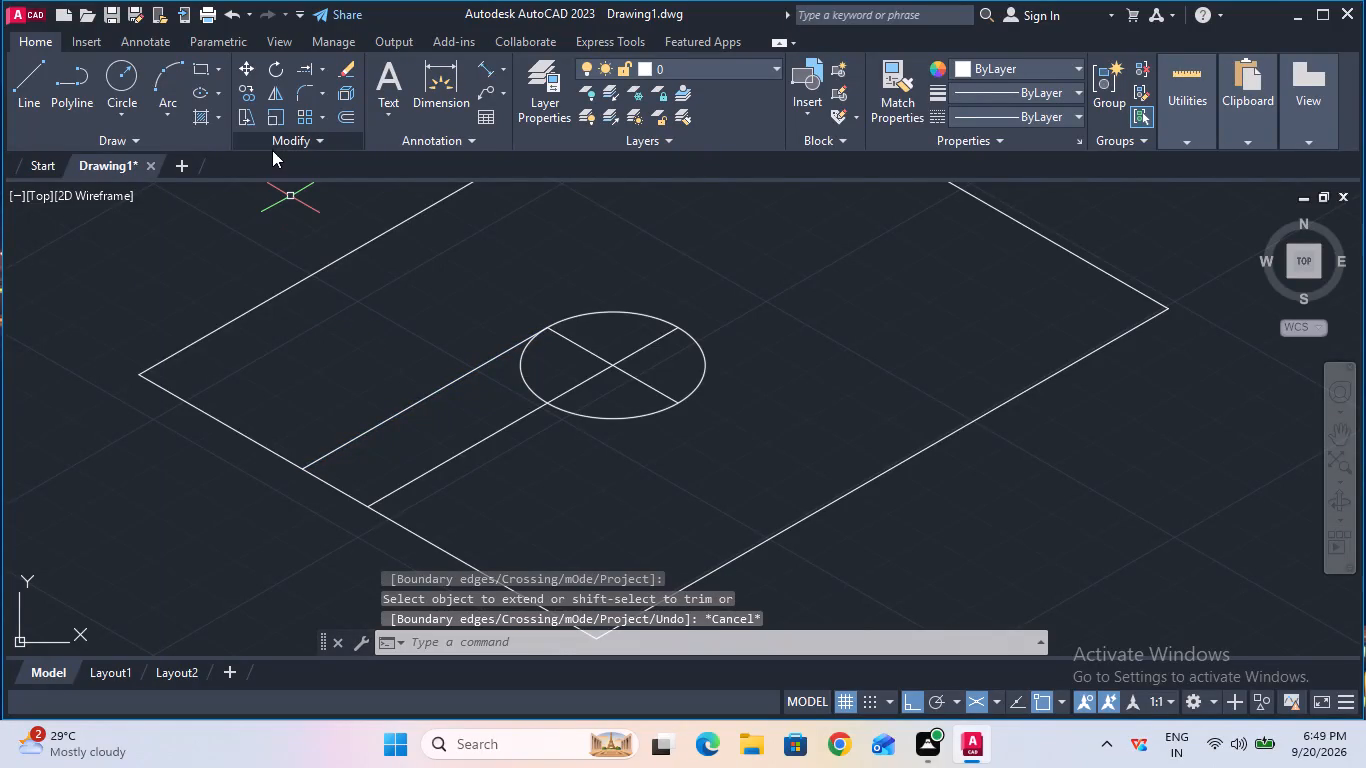
Draw a 7-unit line at 210° from the lower-right end of the isocircle's cross line and extend it to the outline's lower-left edge.
click(45, 71)
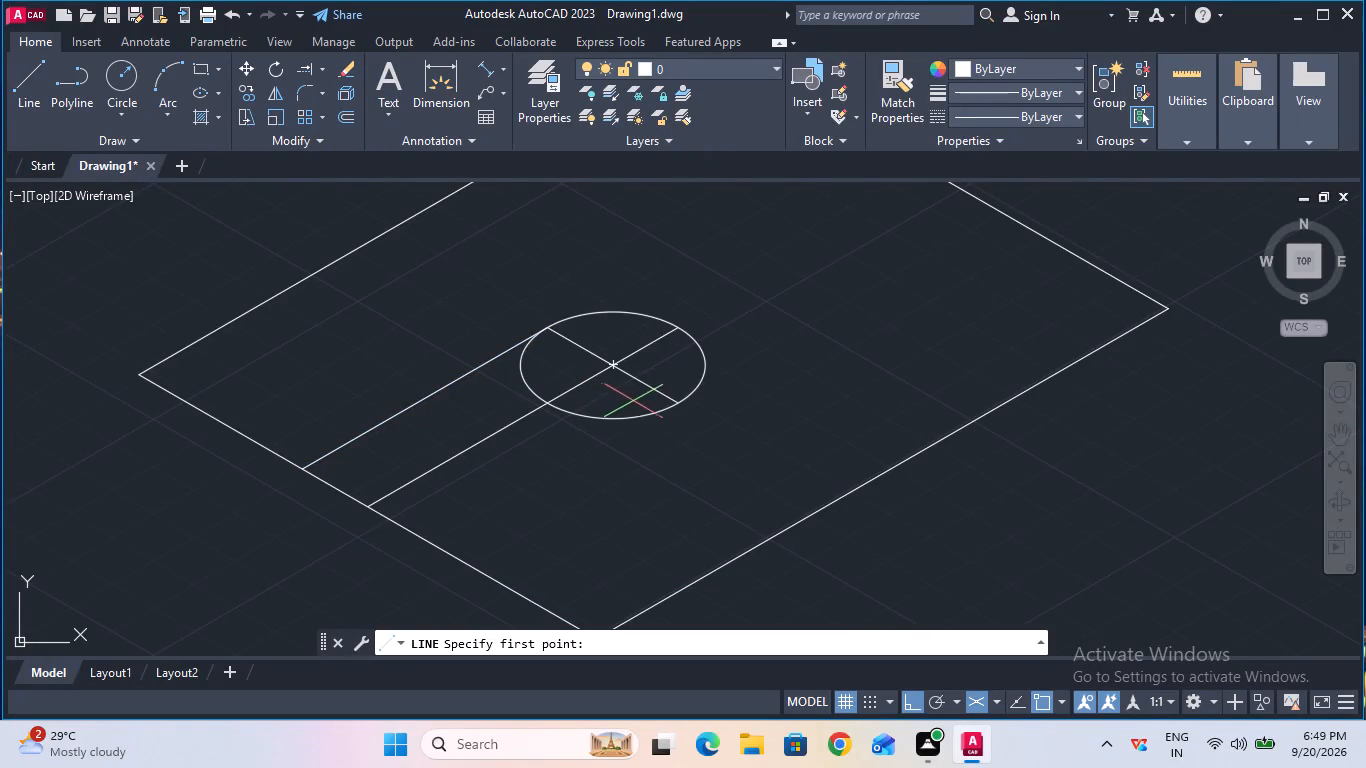
click(678, 403)
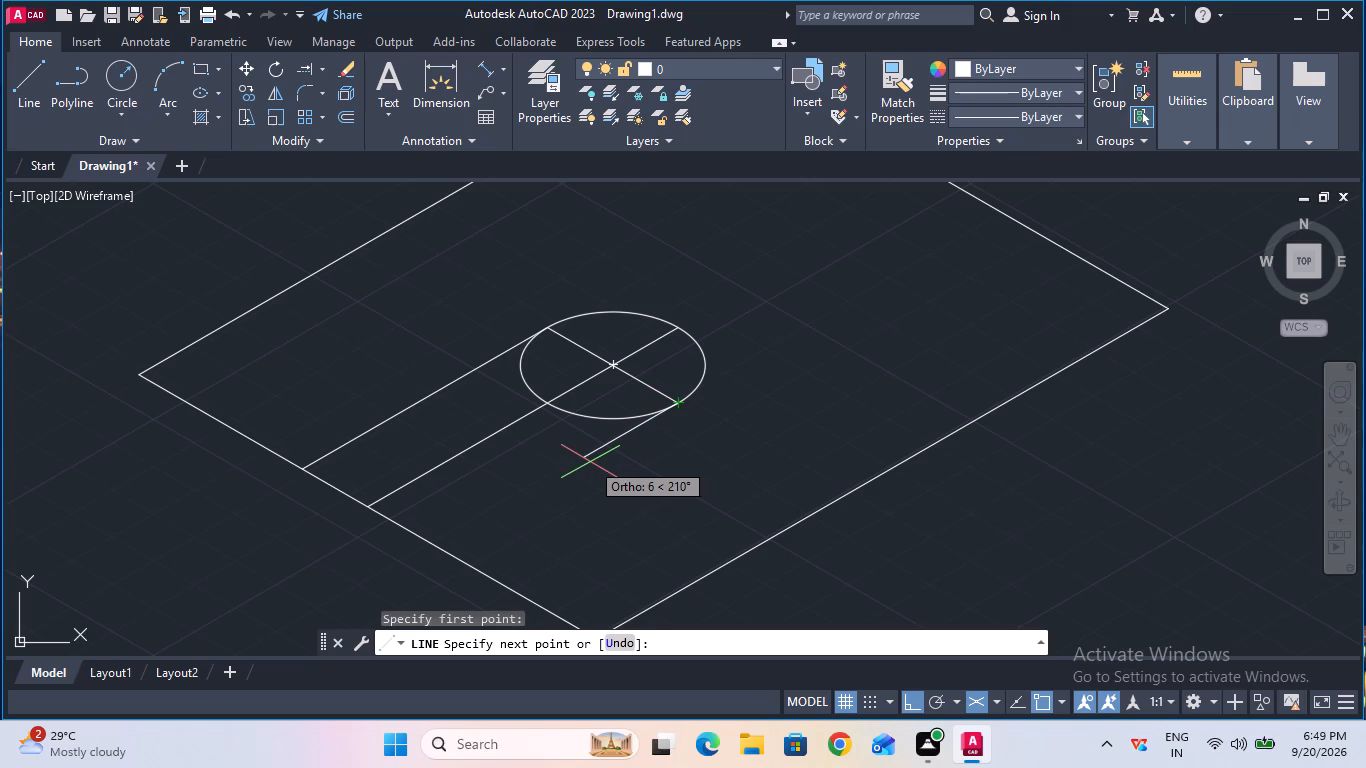
key(7)
key(Return)
key(Escape)
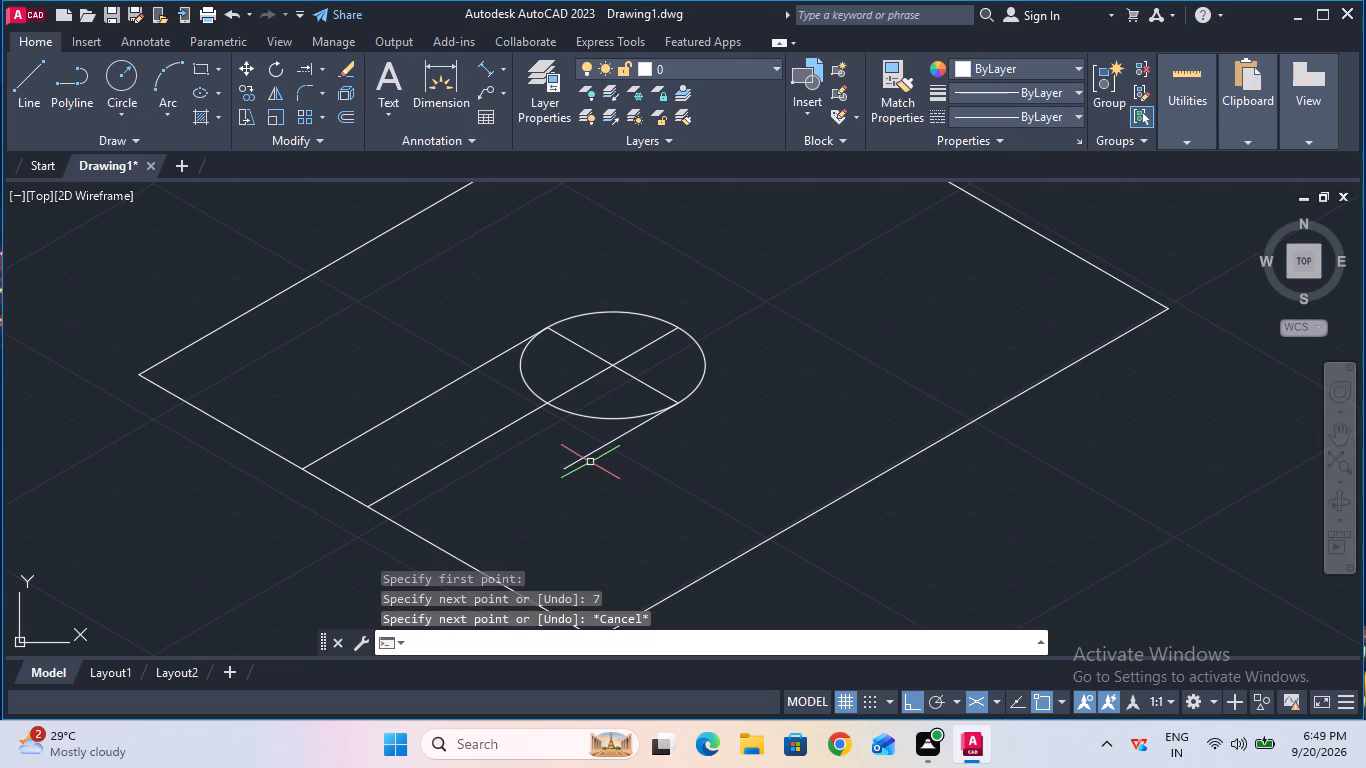
click(308, 70)
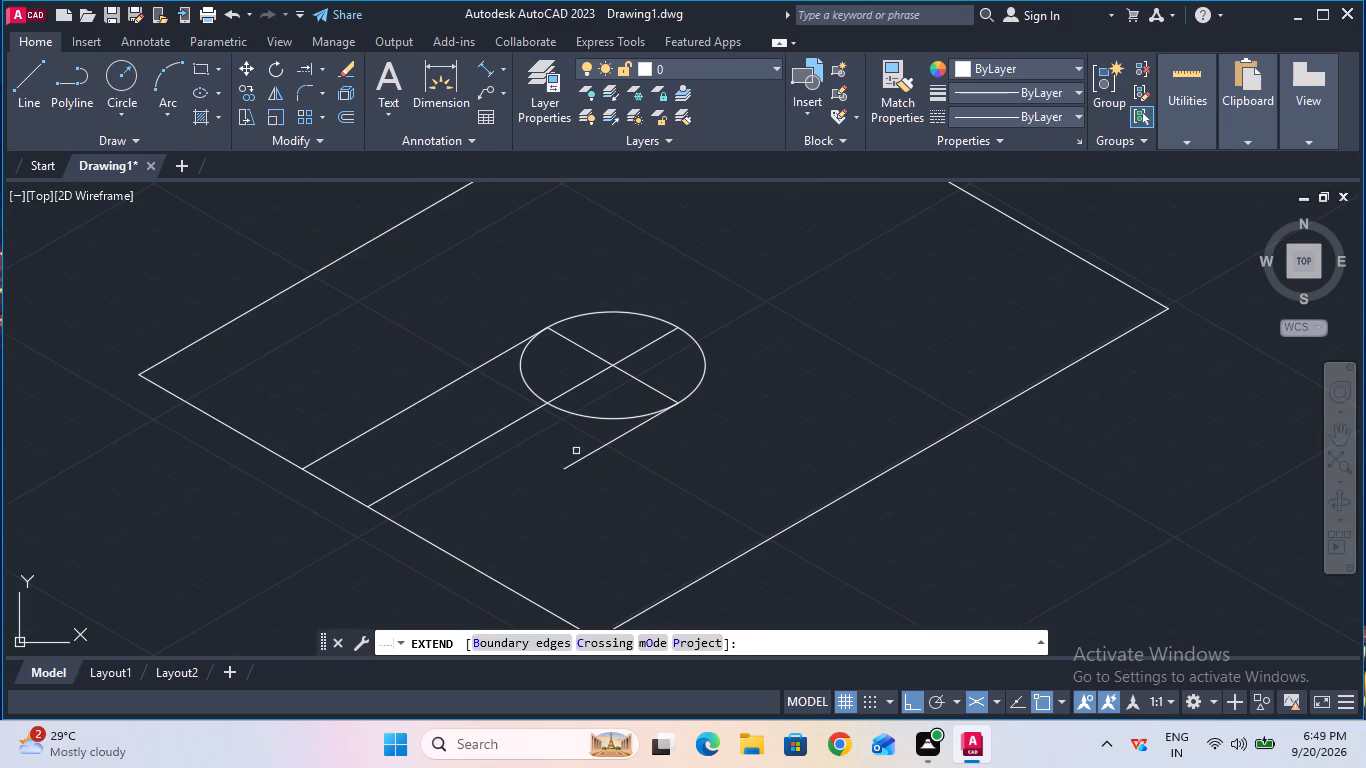
click(581, 461)
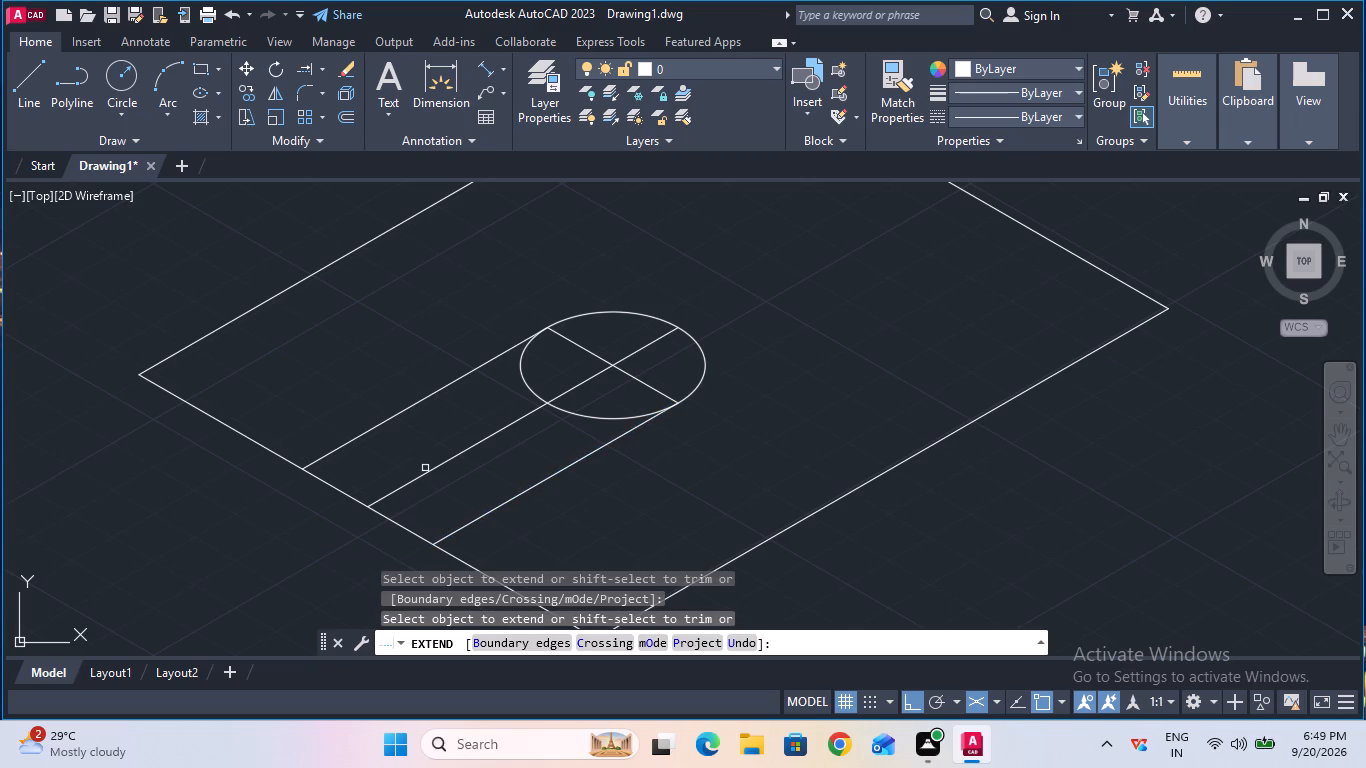
key(Escape)
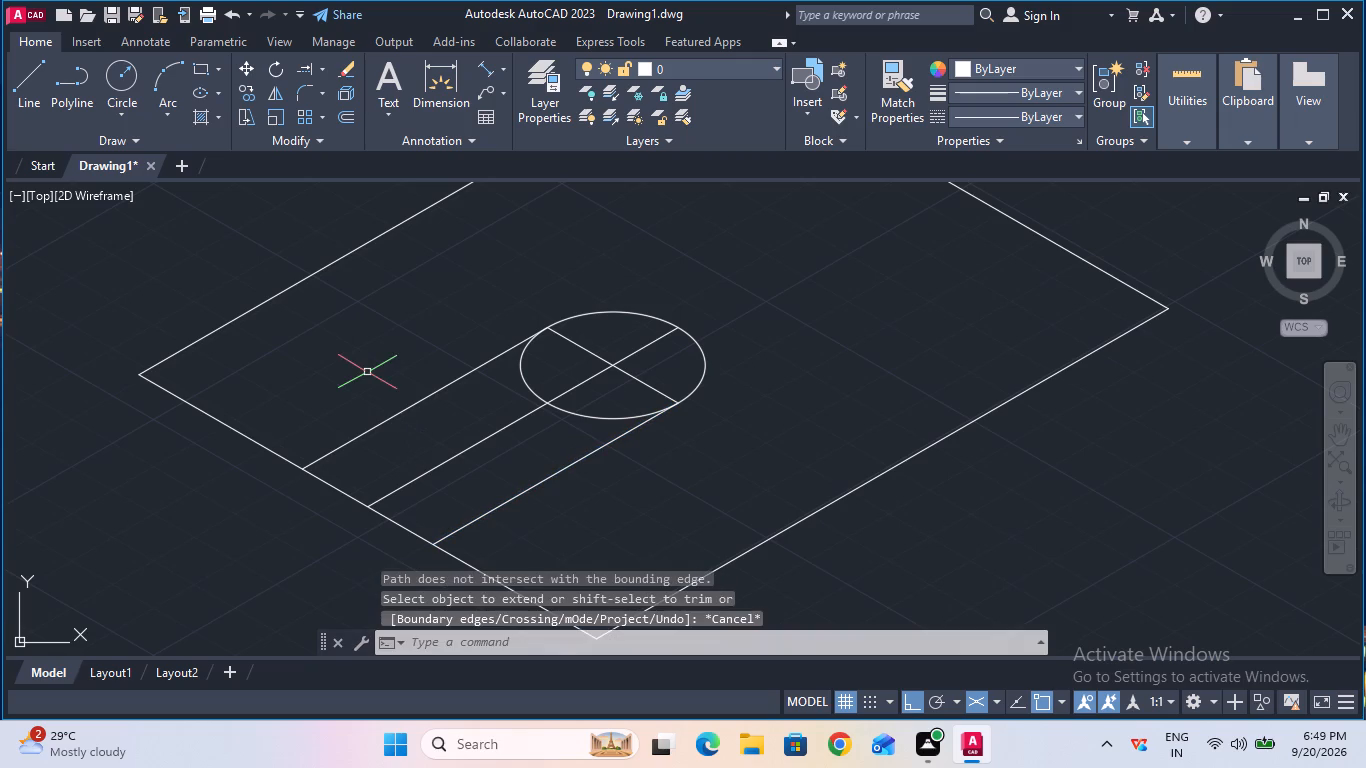
Trim the isocircle's inner arcs, center and cross lines, and the outline edge between the parallel lines, leaving an open round-ended slot.
click(321, 76)
click(334, 108)
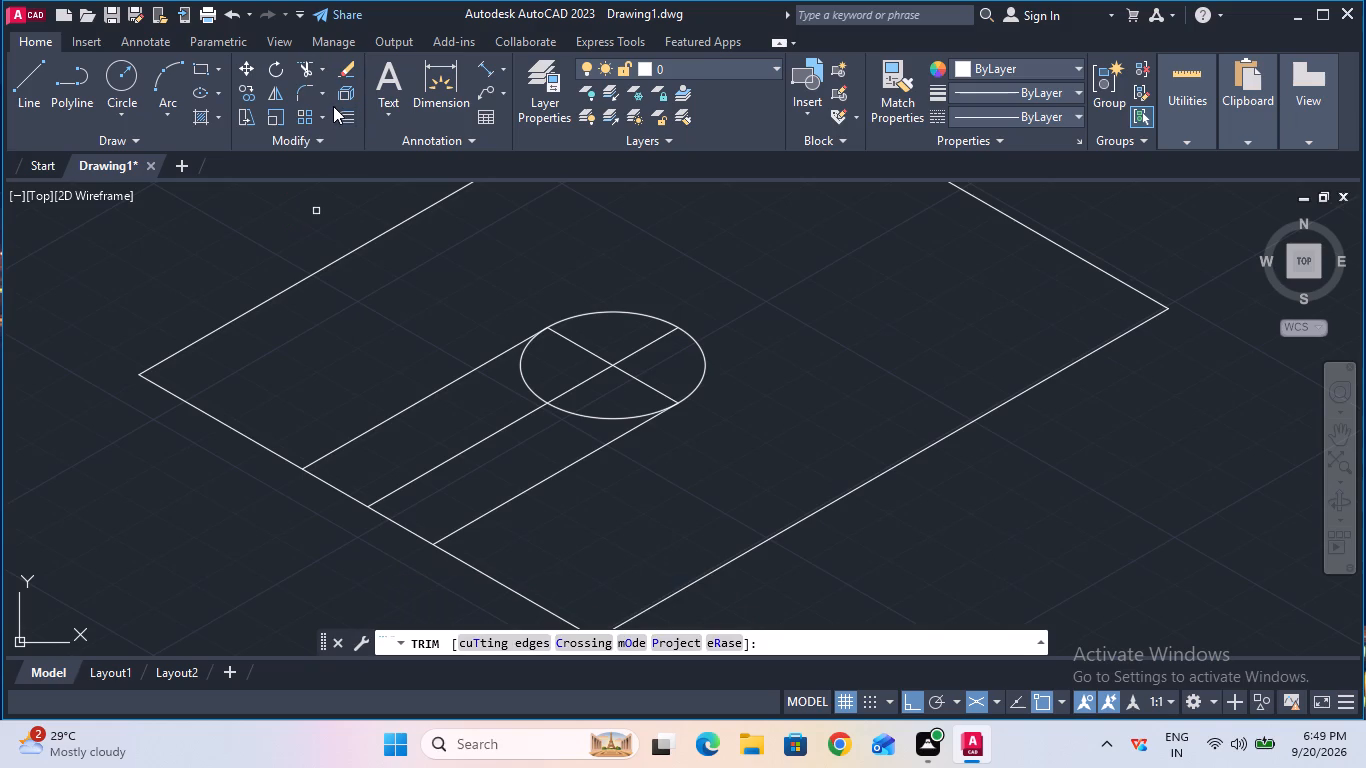
click(520, 373)
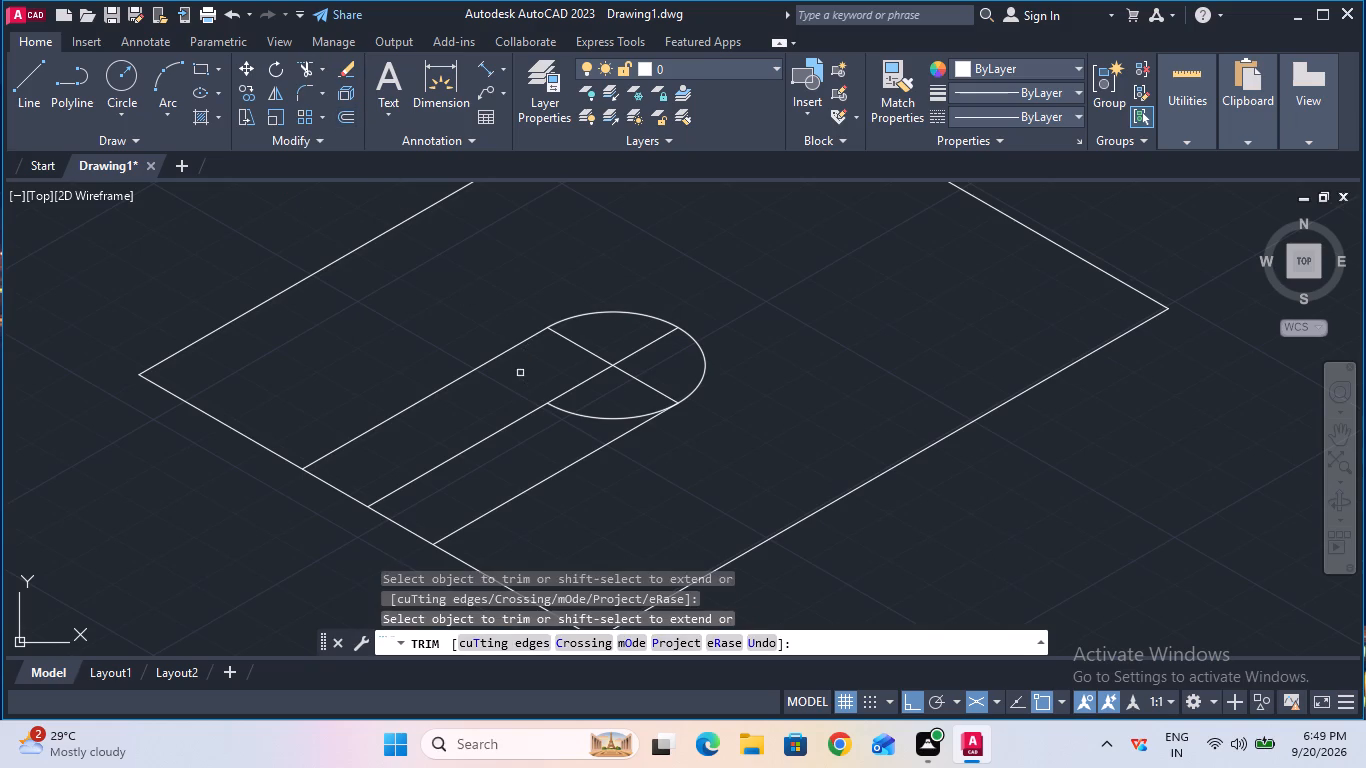
click(555, 397)
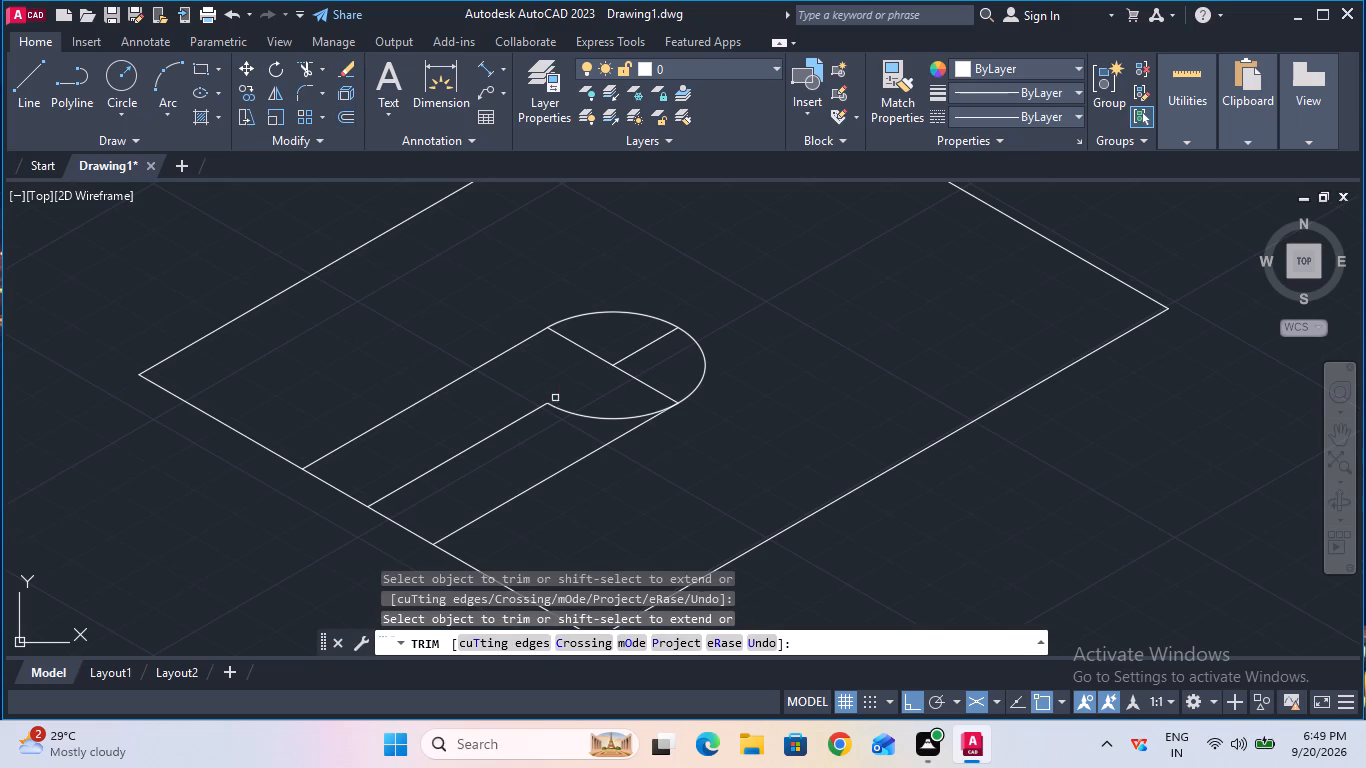
click(560, 413)
click(512, 426)
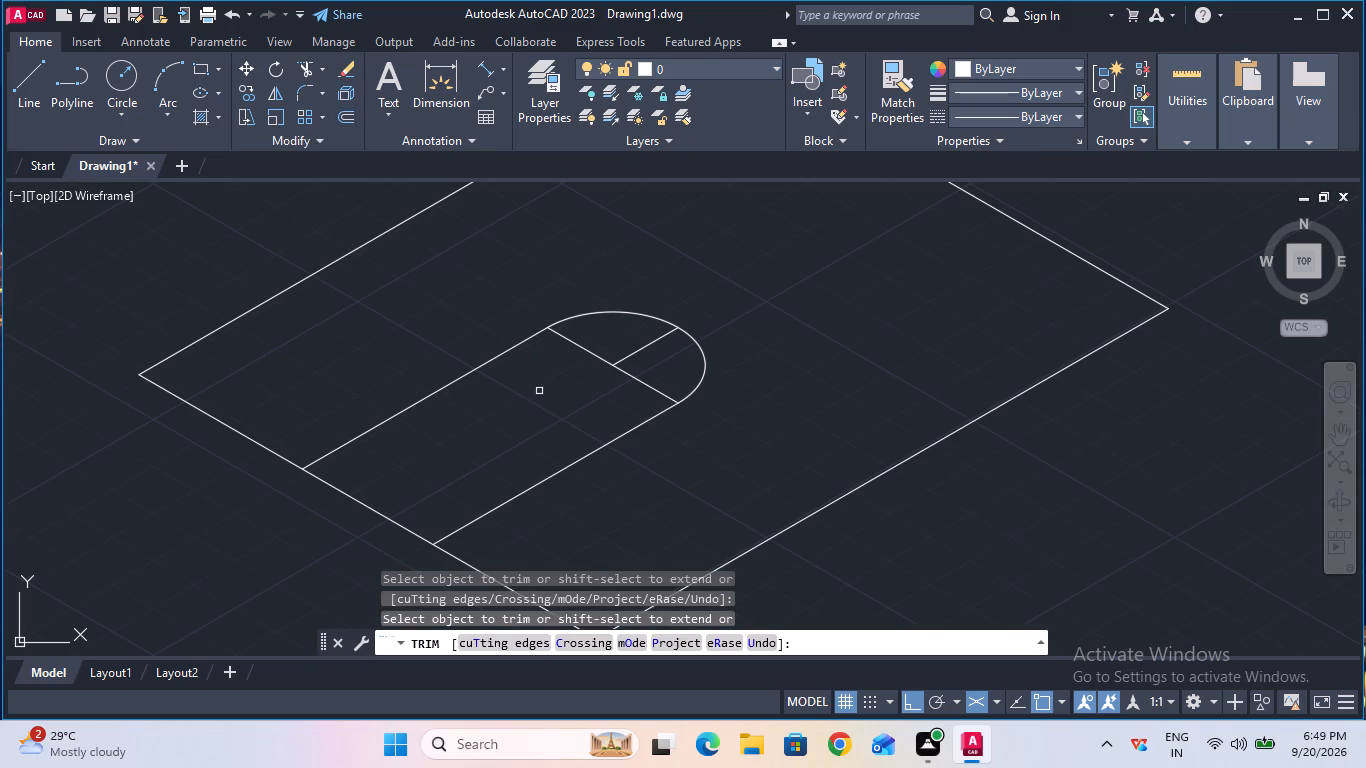
click(596, 354)
click(627, 354)
click(626, 373)
click(403, 524)
key(Escape)
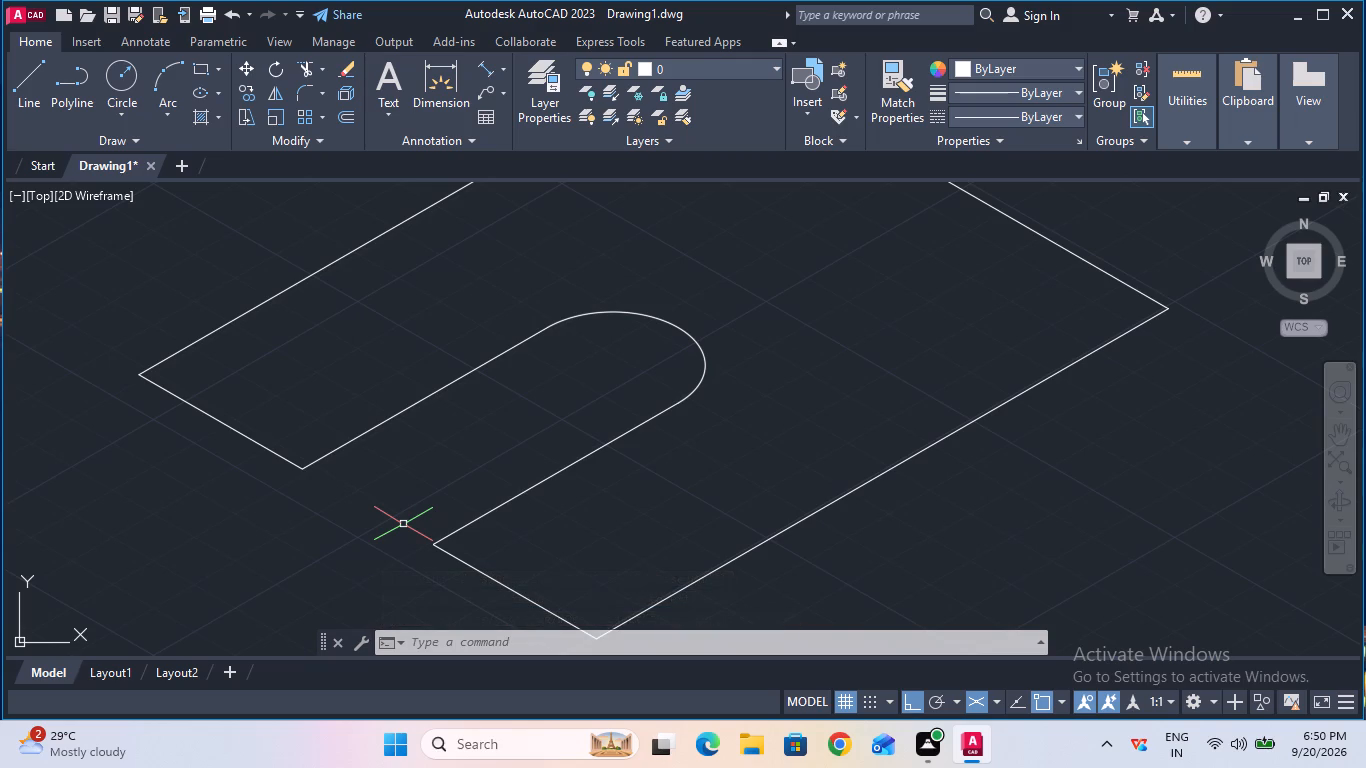
Fillet the outline's bottommost corner beside the slot with a radius of 6.
ctrl+scroll(403, 524, down, 2)
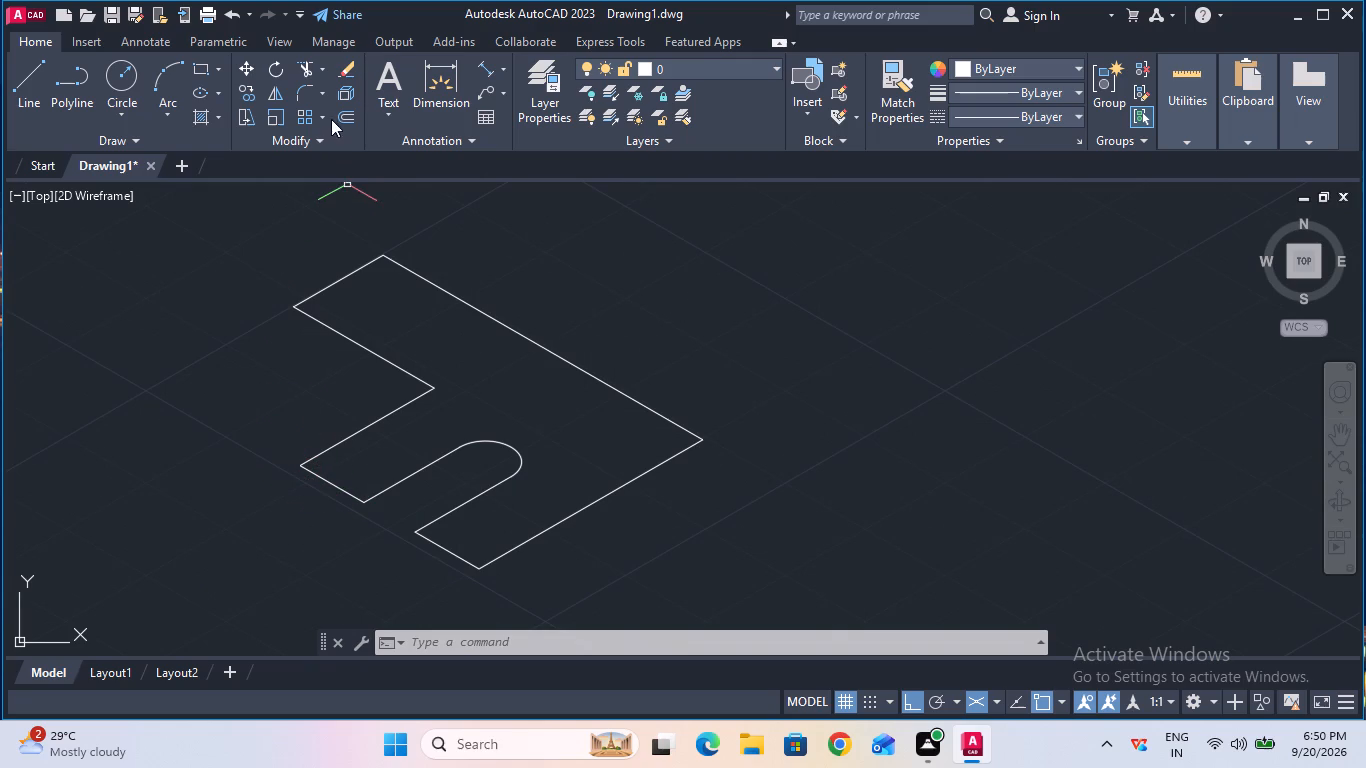
click(309, 98)
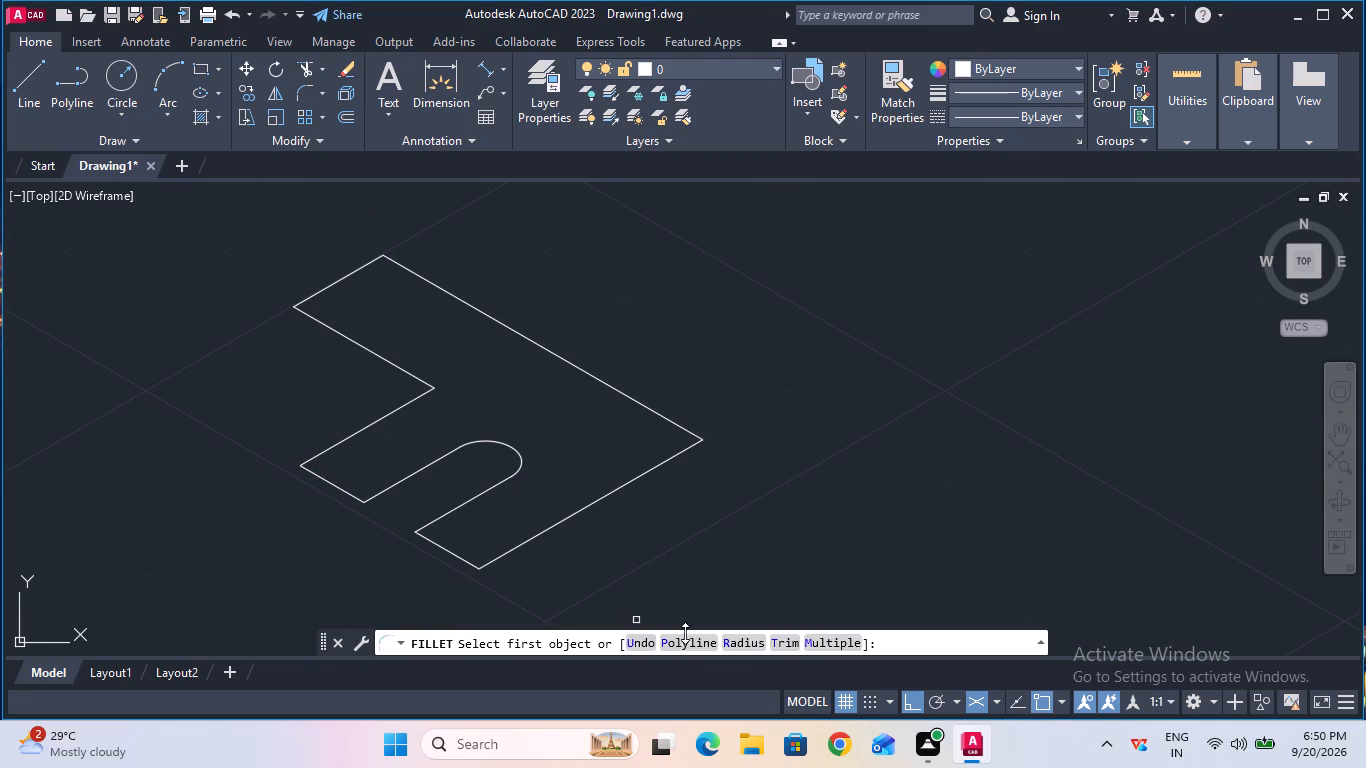
double_click(731, 639)
double_click(718, 639)
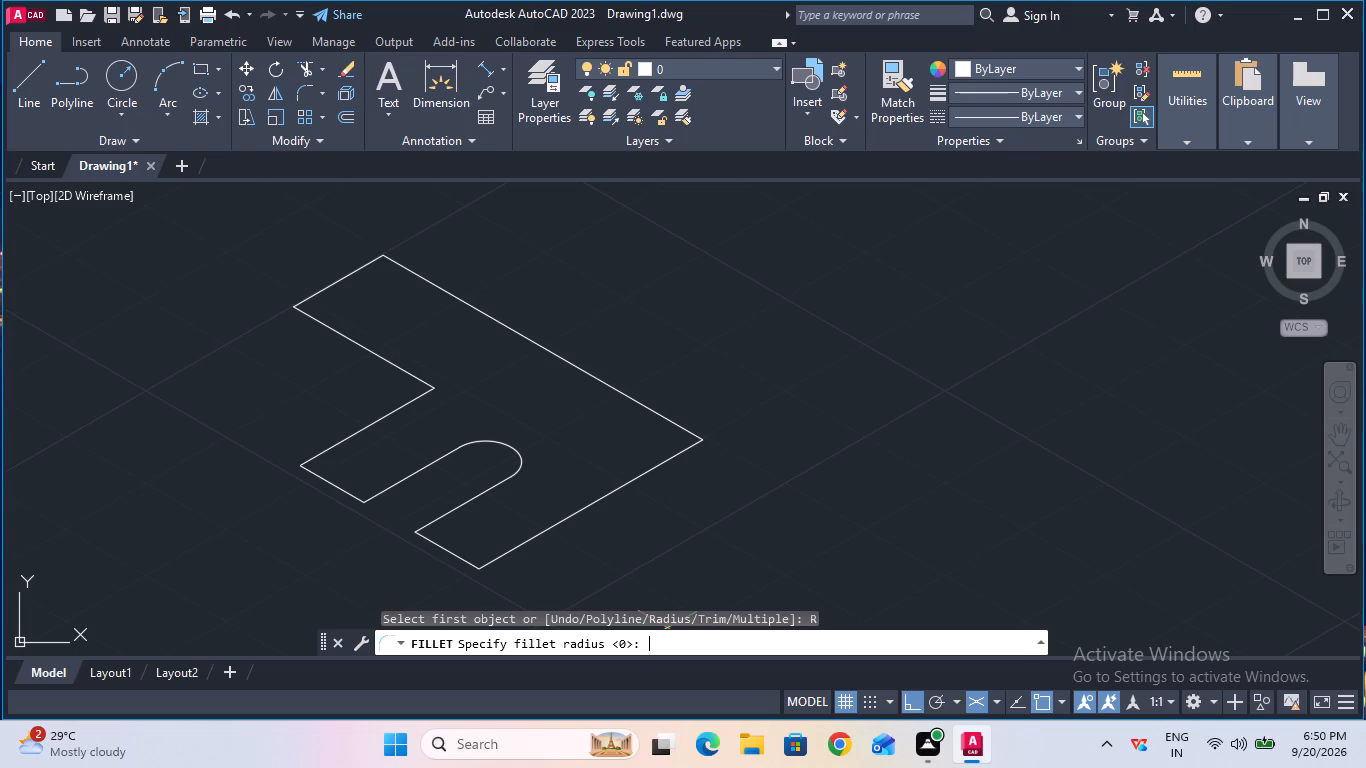
key(6)
key(Return)
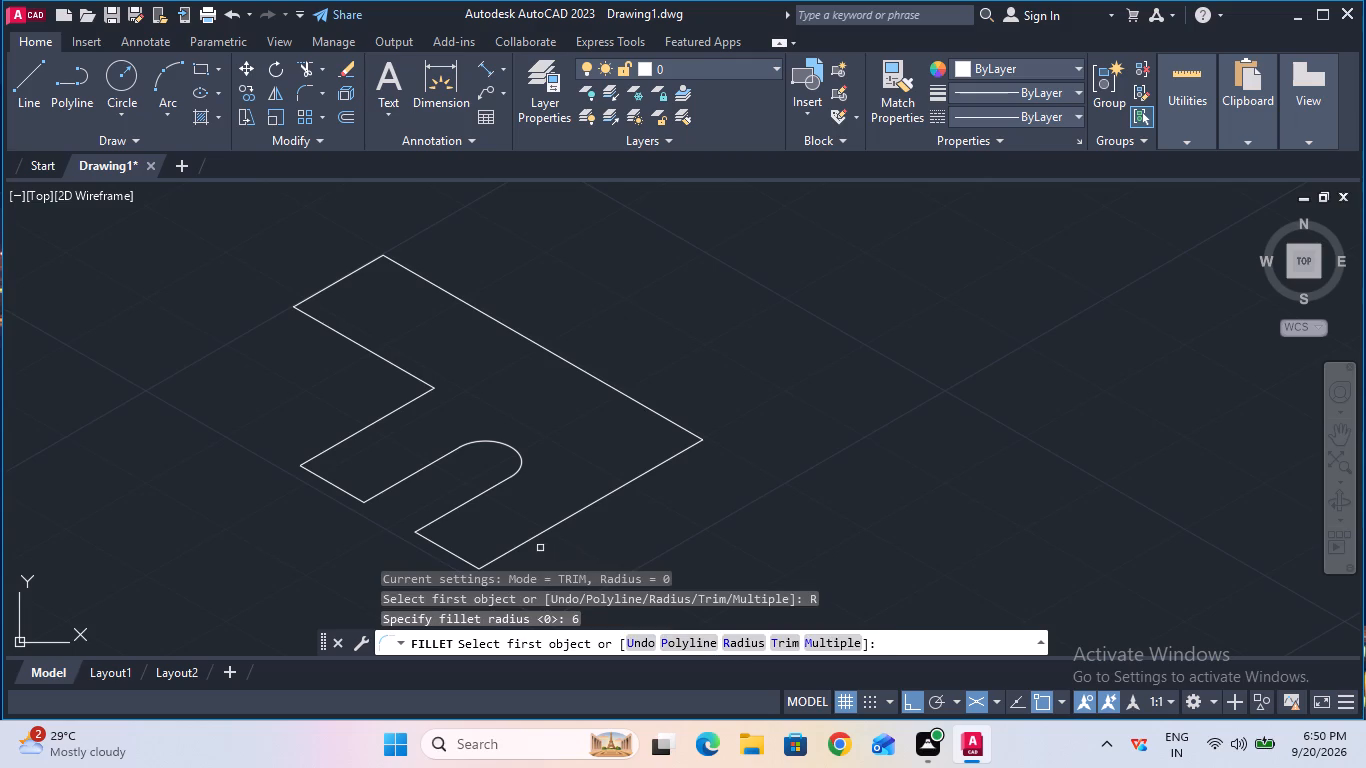
click(462, 560)
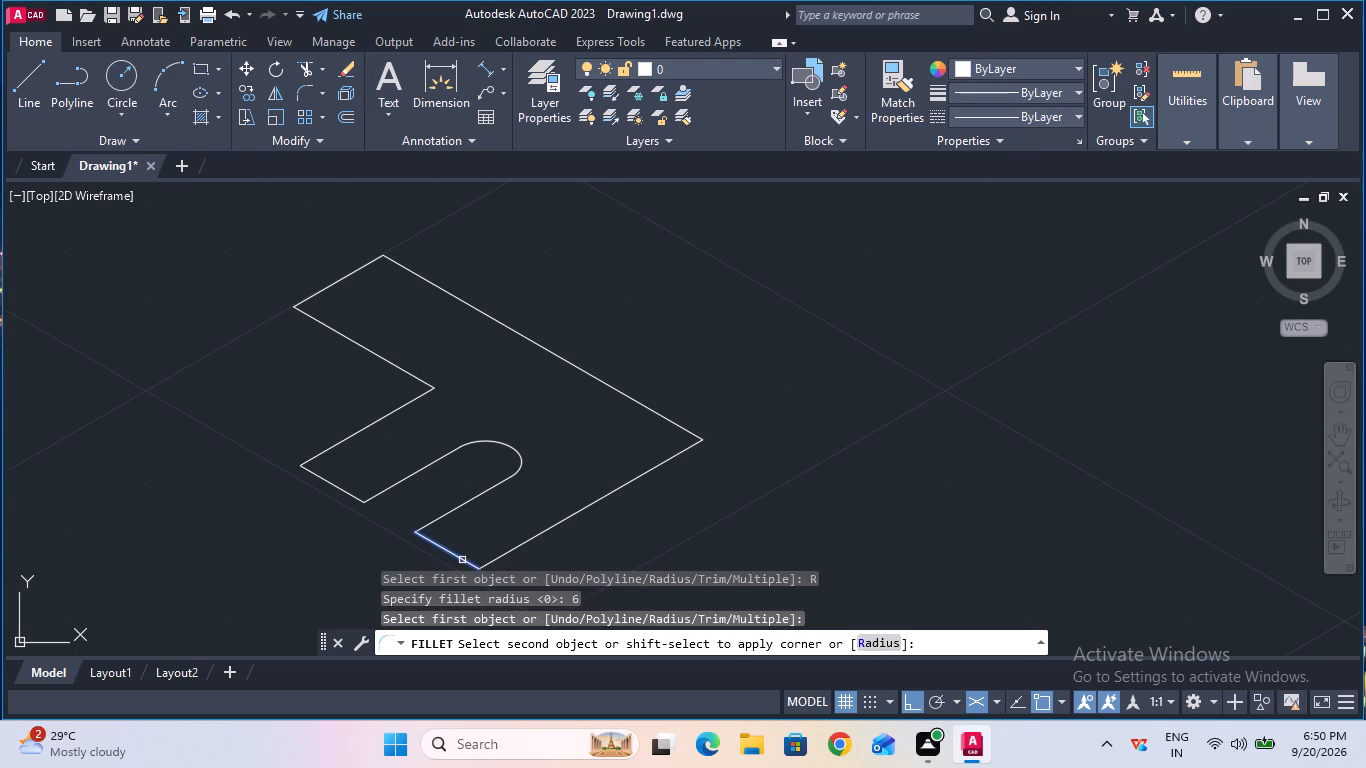
click(490, 563)
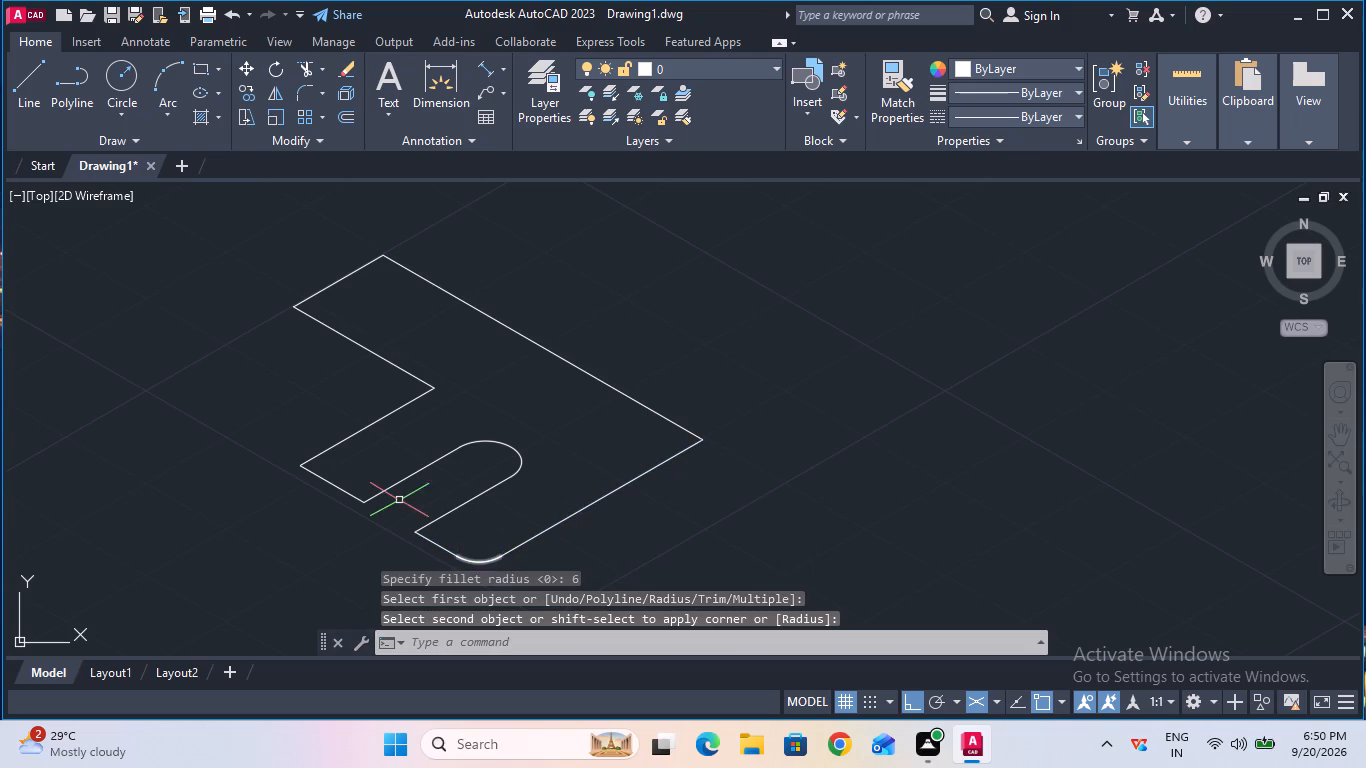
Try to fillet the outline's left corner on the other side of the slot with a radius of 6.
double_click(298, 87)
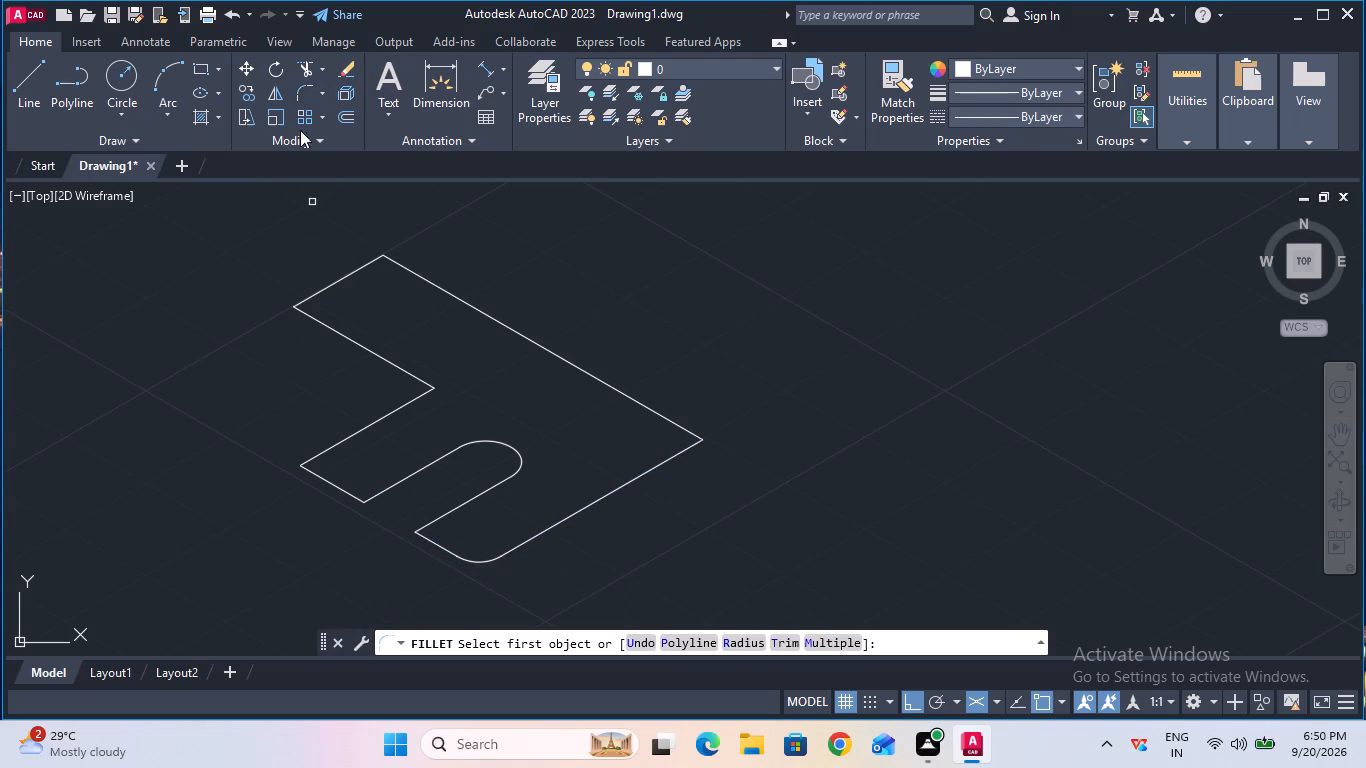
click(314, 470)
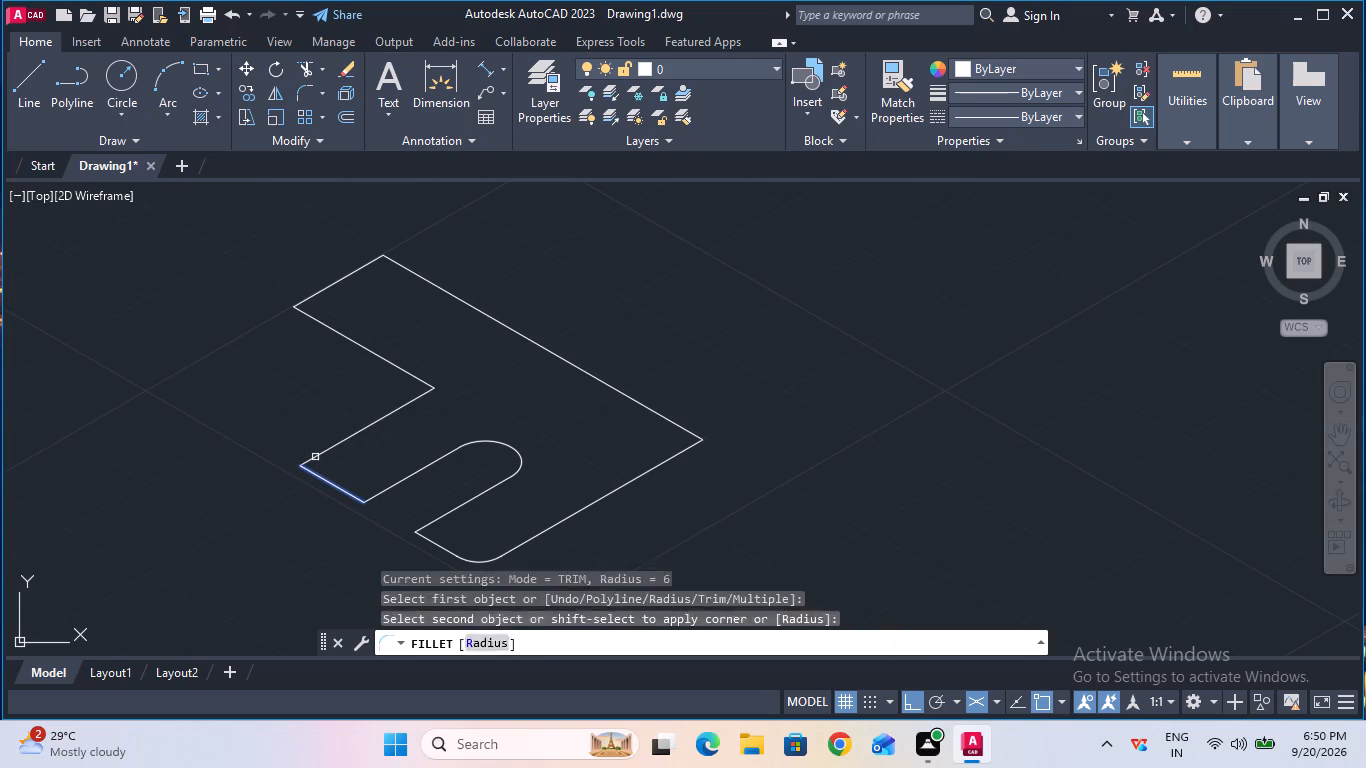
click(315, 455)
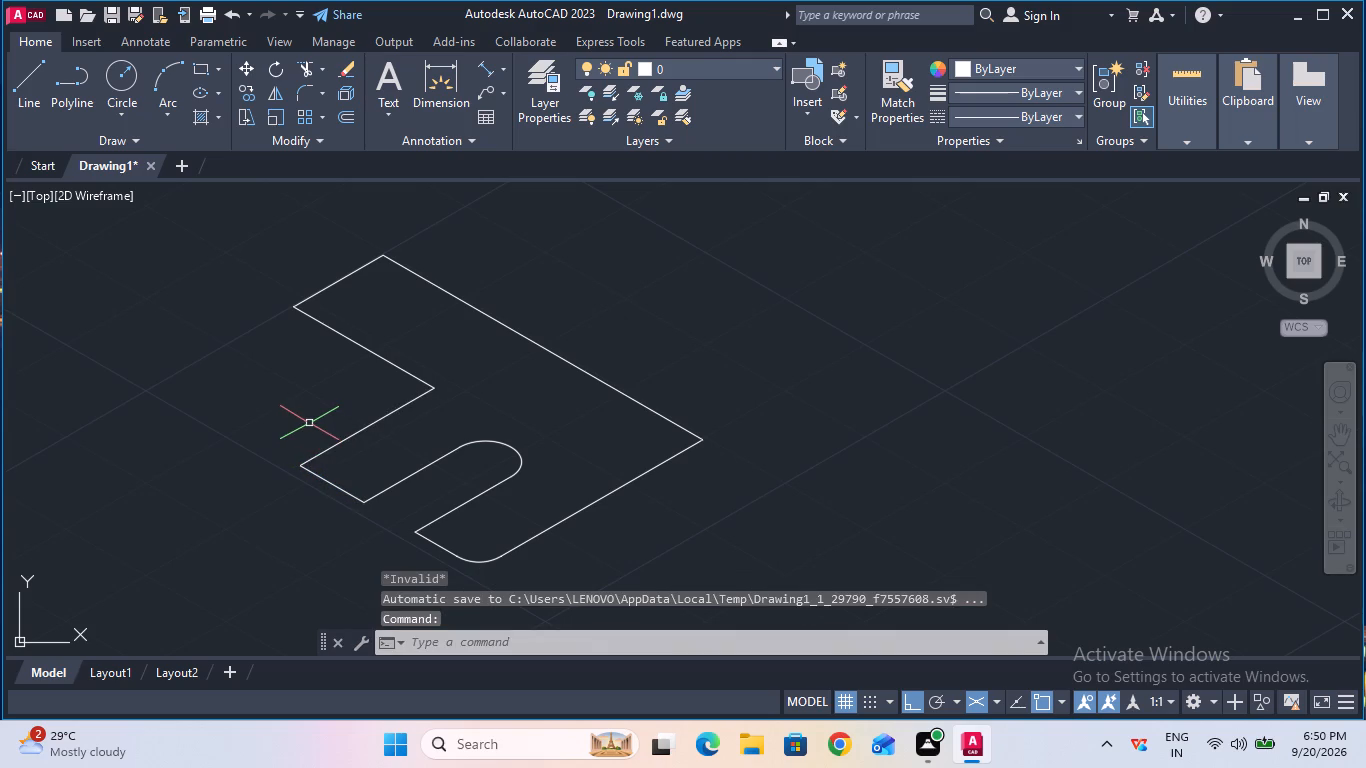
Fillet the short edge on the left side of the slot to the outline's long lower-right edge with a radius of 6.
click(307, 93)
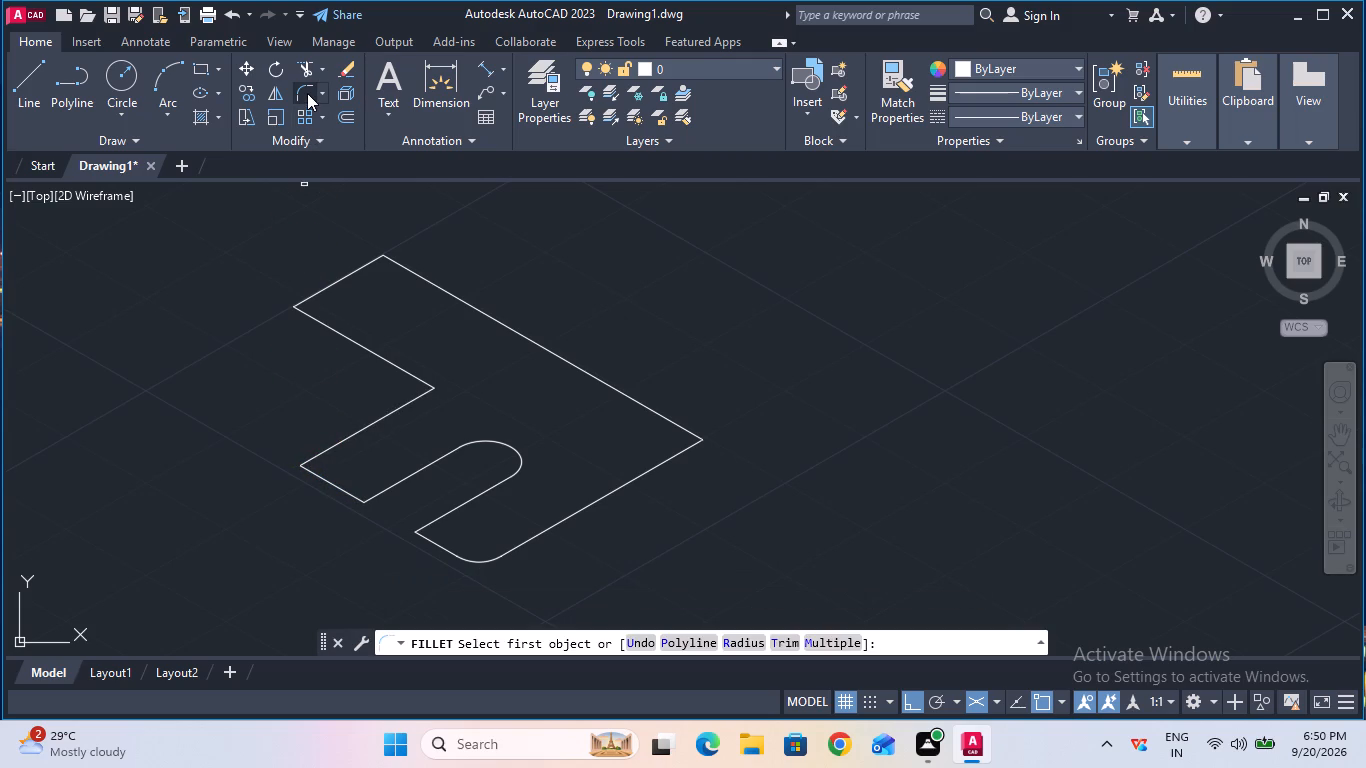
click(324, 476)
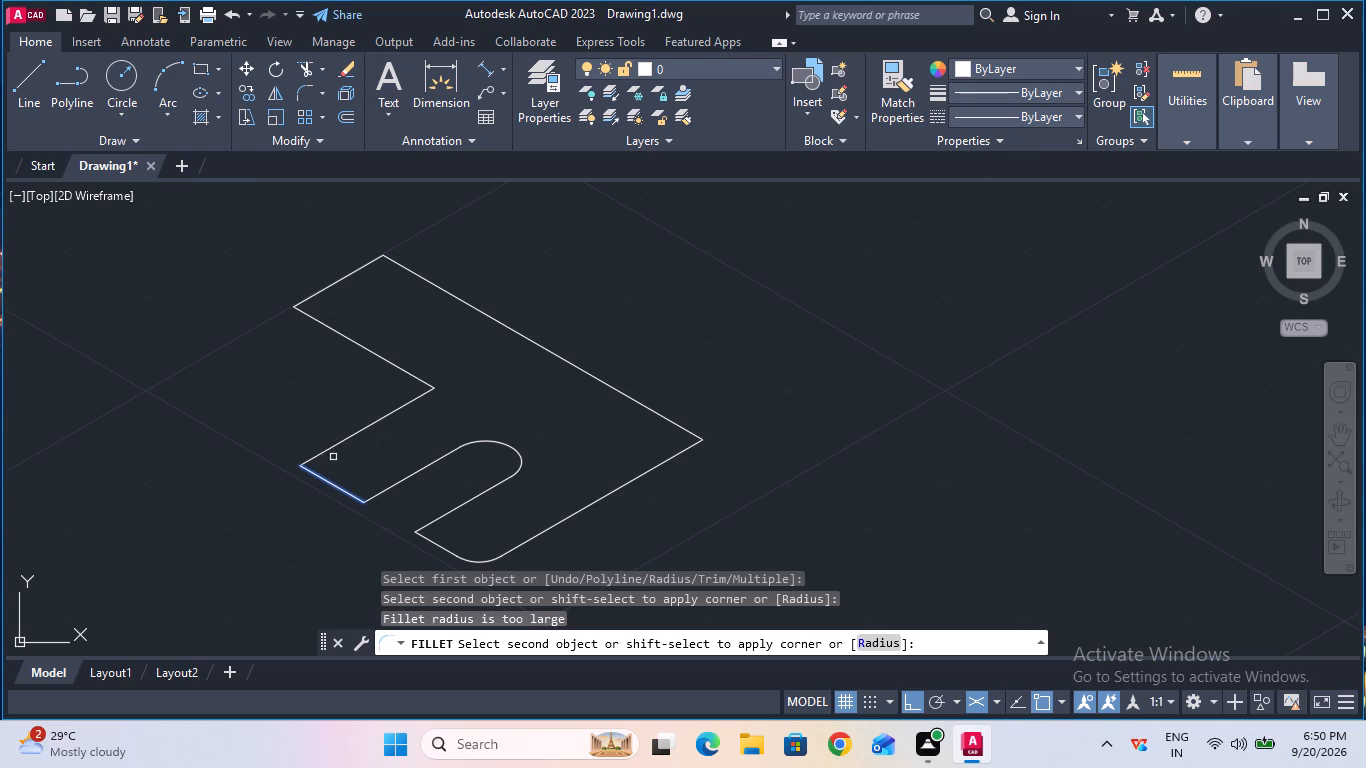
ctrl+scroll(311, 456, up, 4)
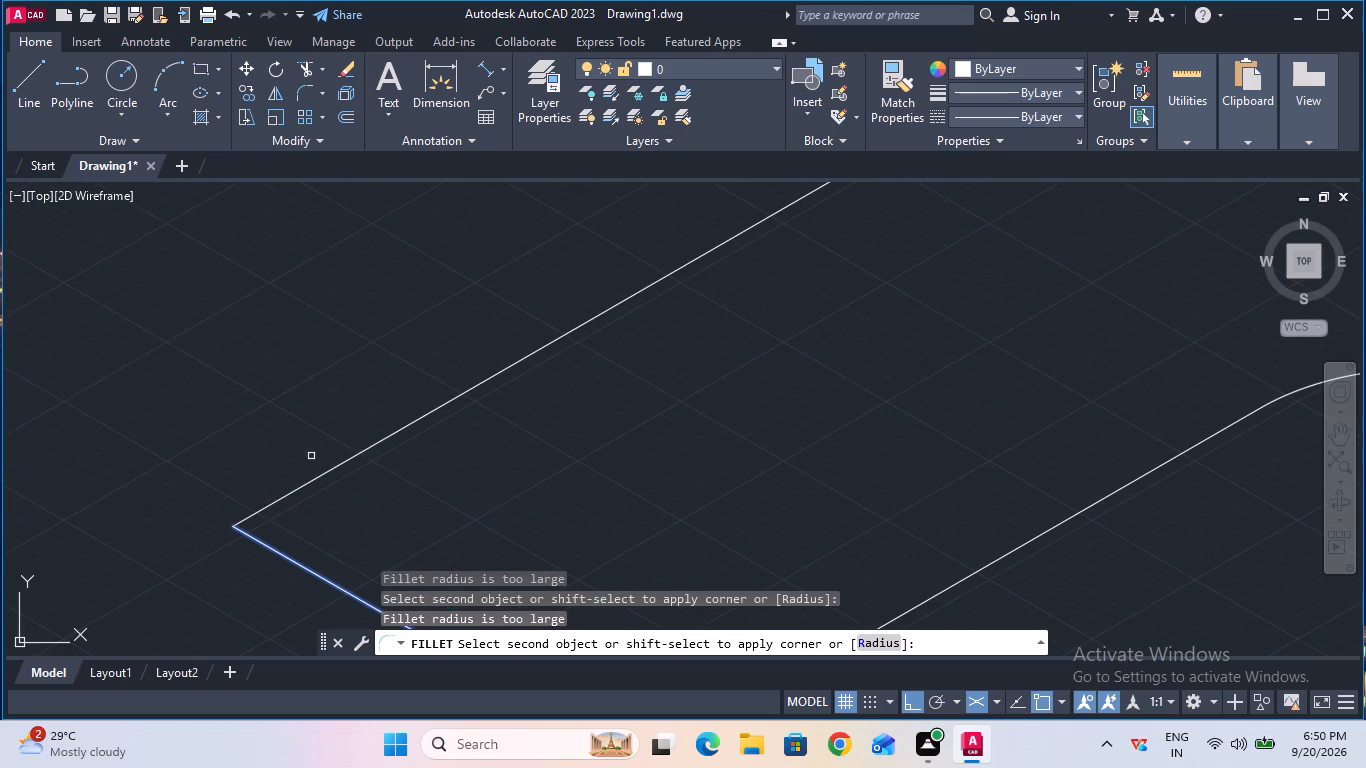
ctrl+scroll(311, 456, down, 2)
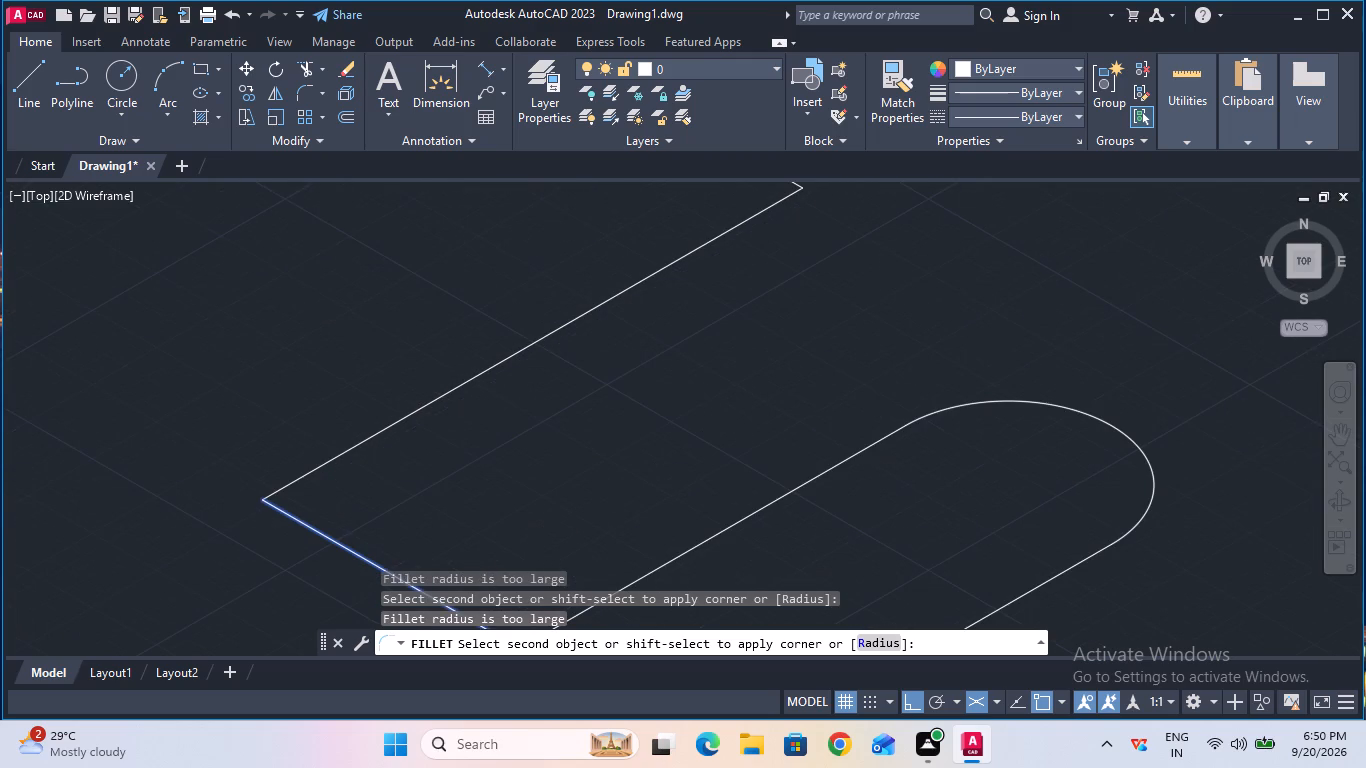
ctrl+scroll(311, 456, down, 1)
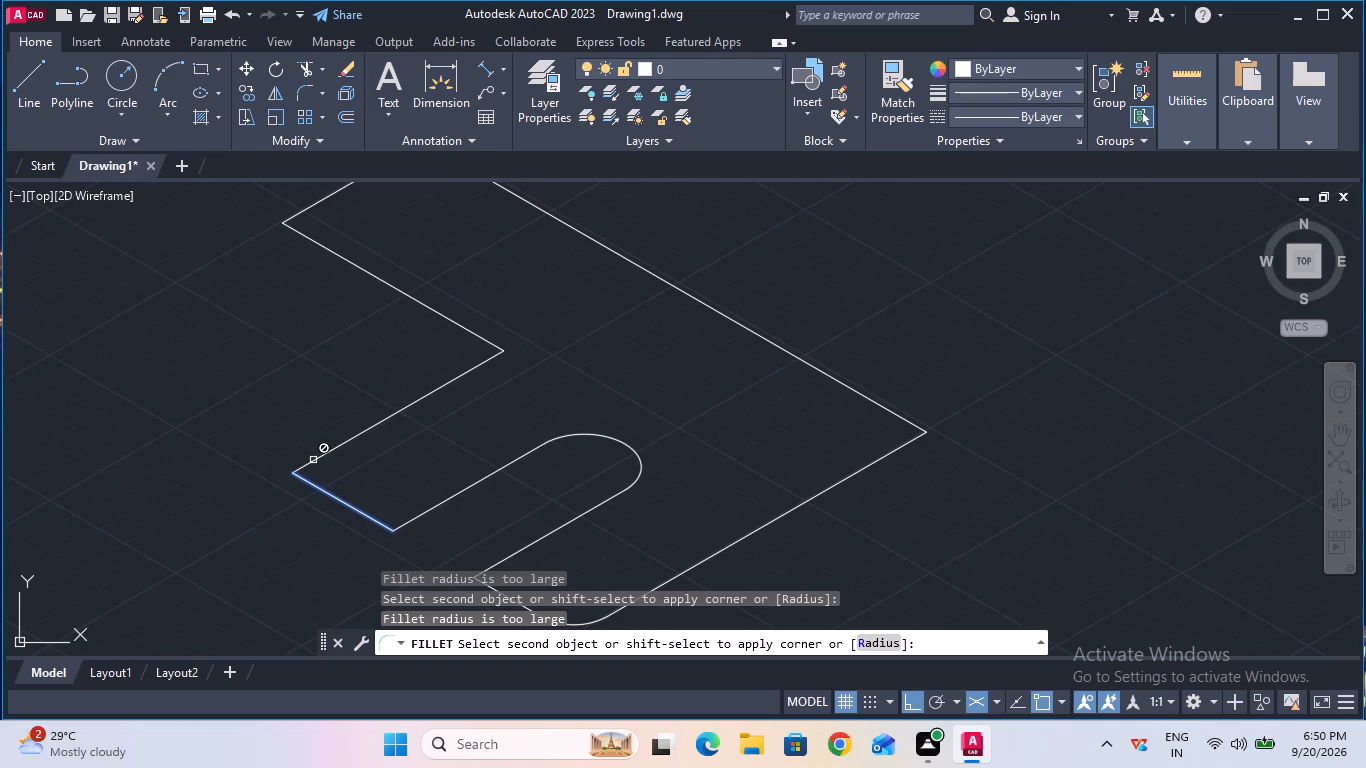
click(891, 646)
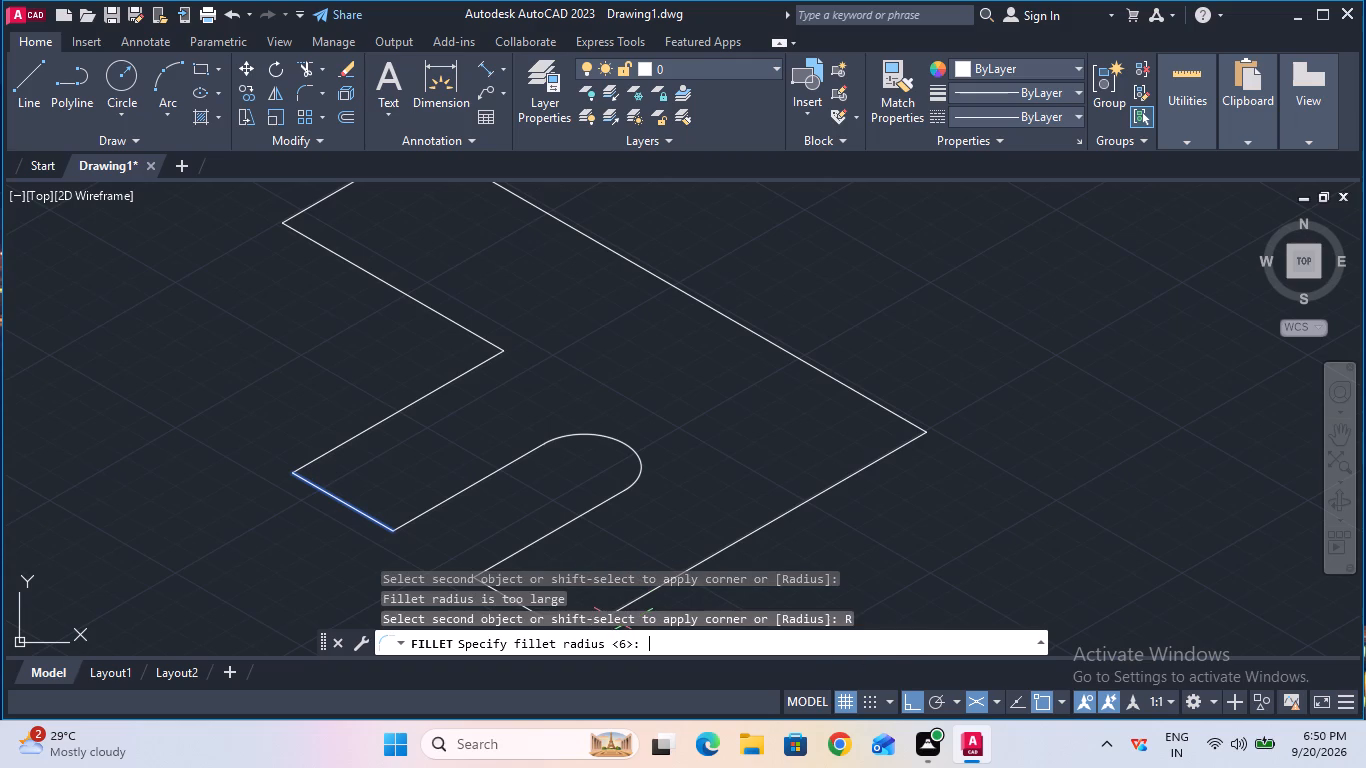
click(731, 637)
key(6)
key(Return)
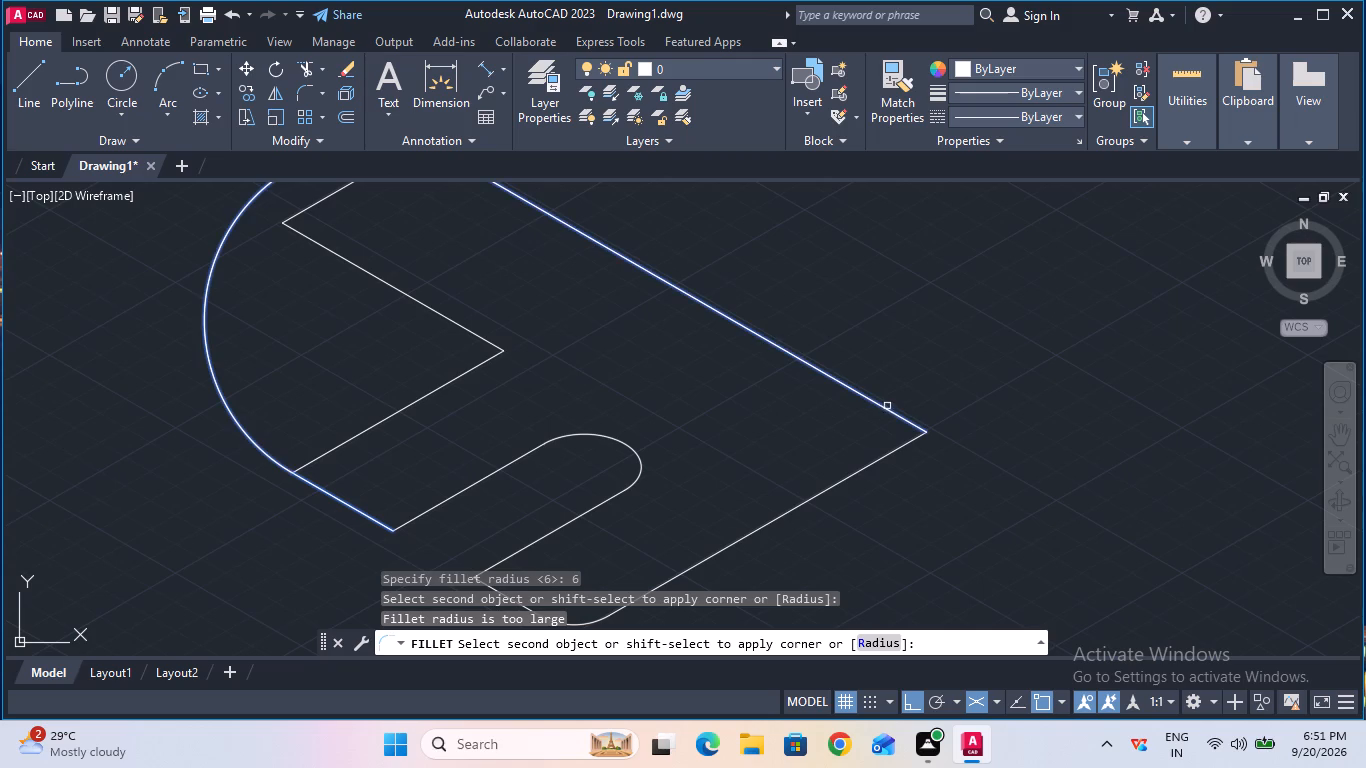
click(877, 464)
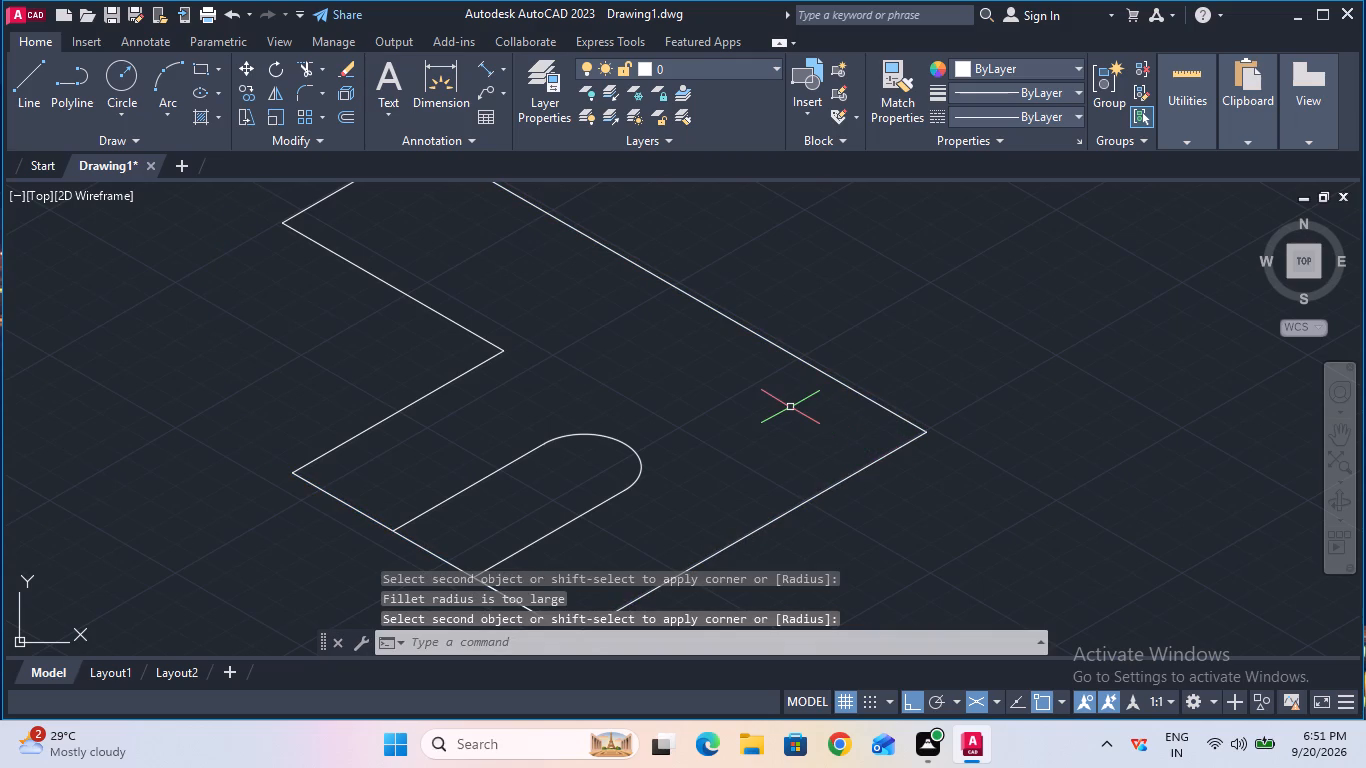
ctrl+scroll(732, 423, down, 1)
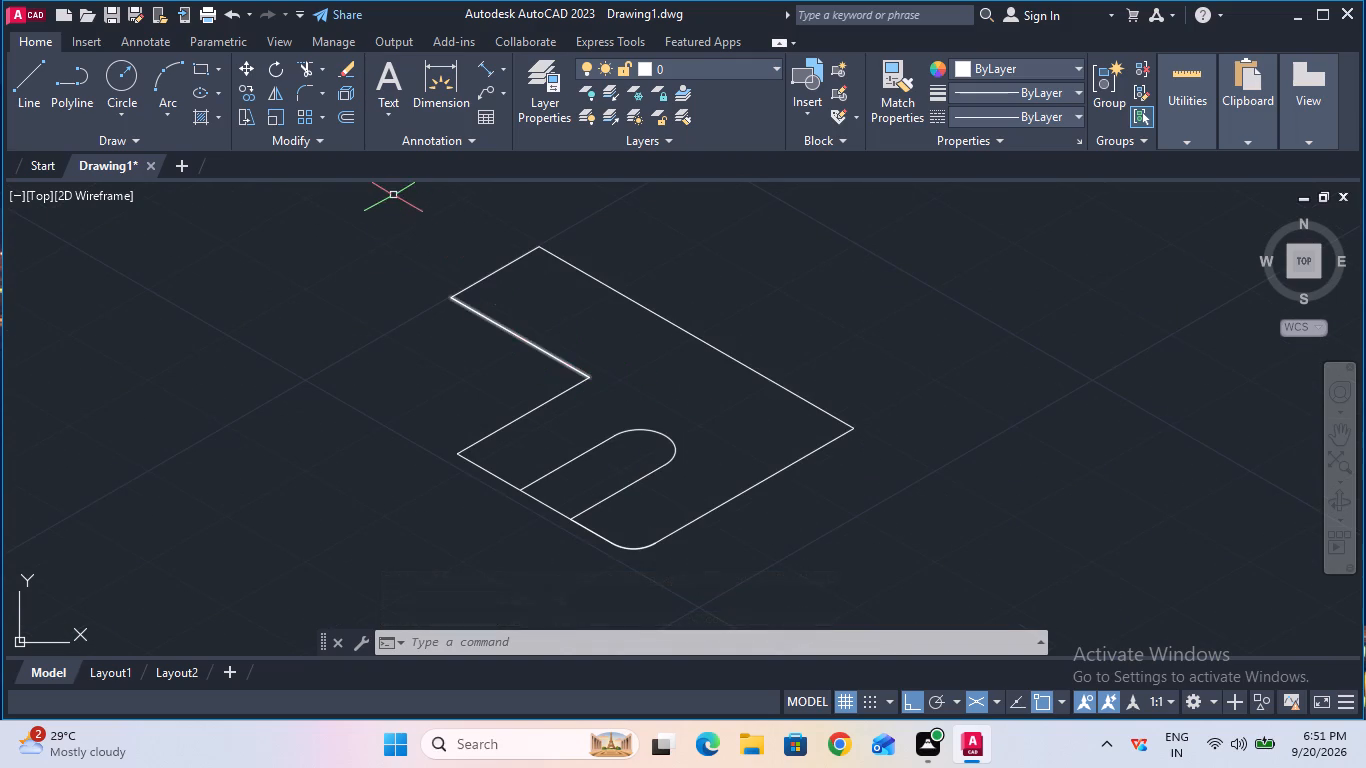
Trim away the edge segment across the slot opening and the outline's long upper-right edge.
click(304, 70)
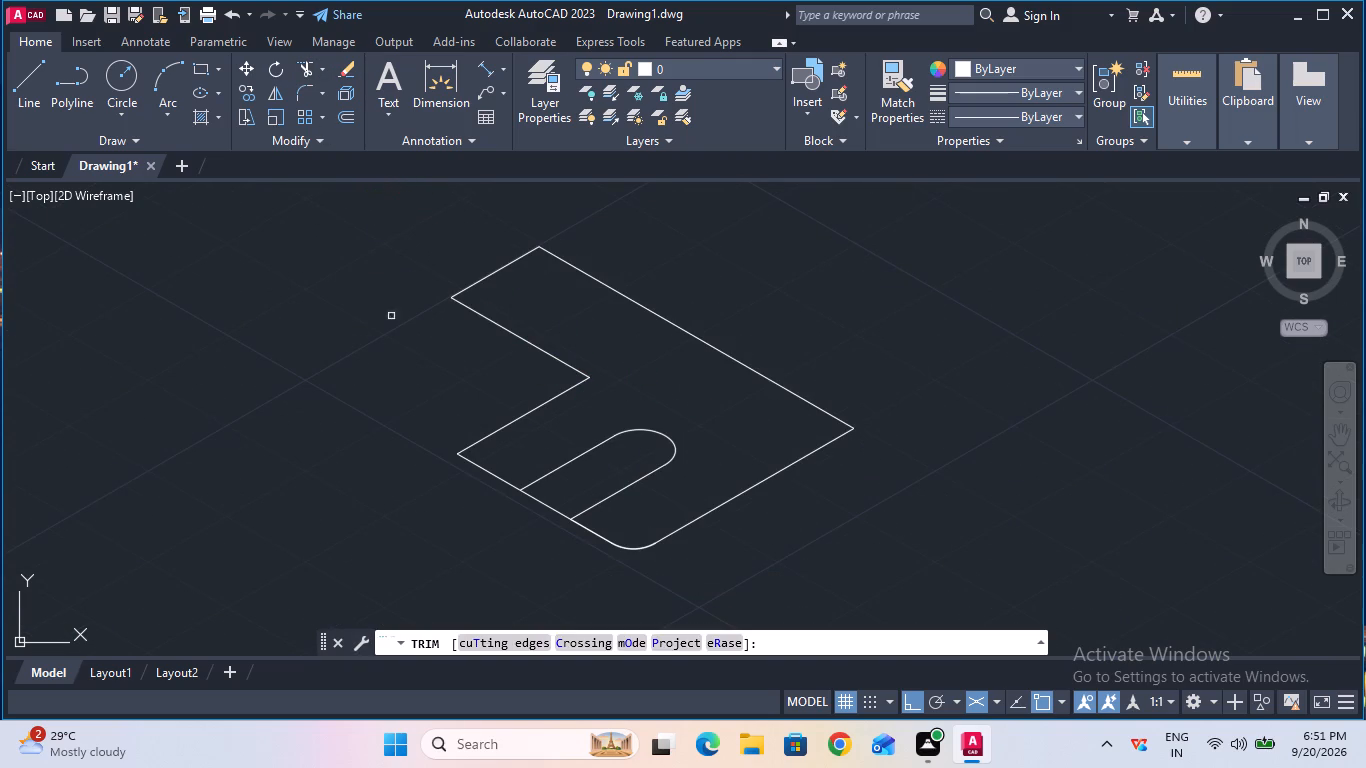
click(539, 502)
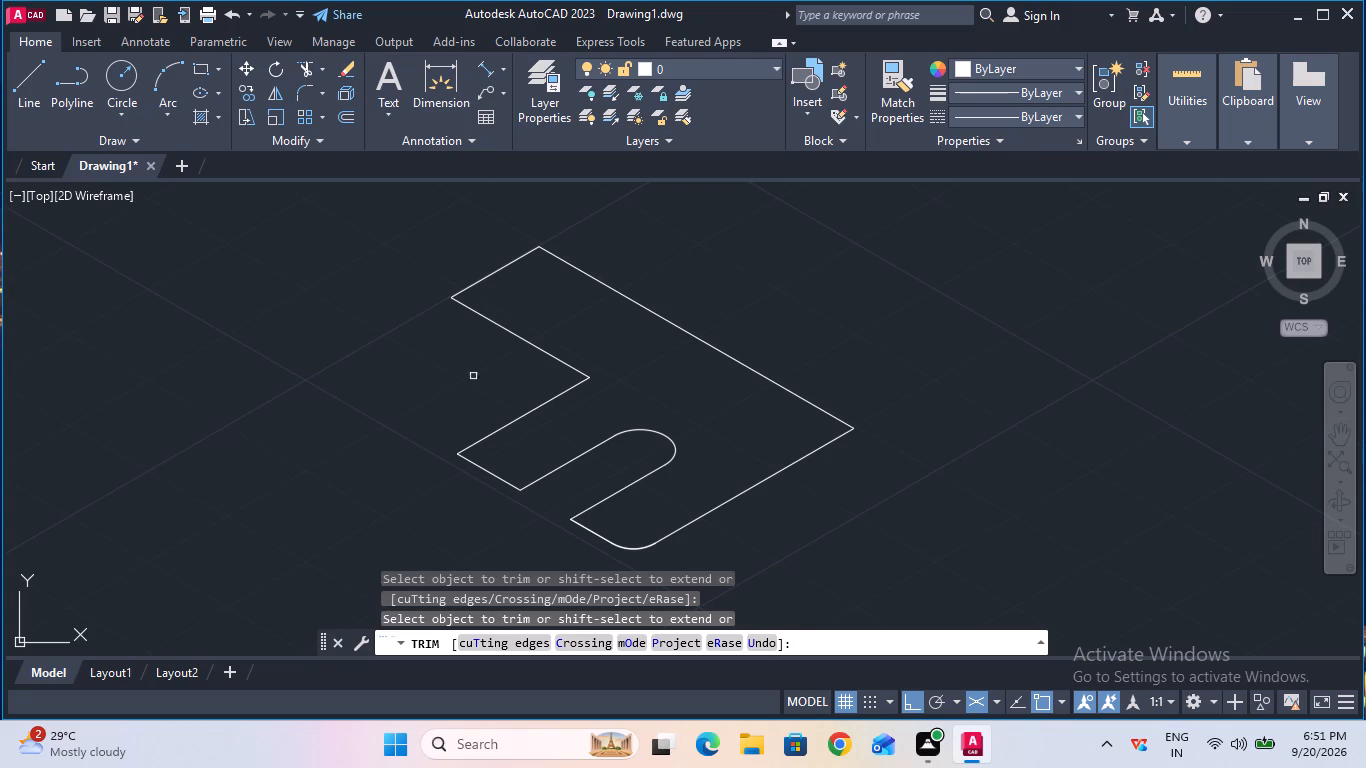
click(818, 412)
key(Escape)
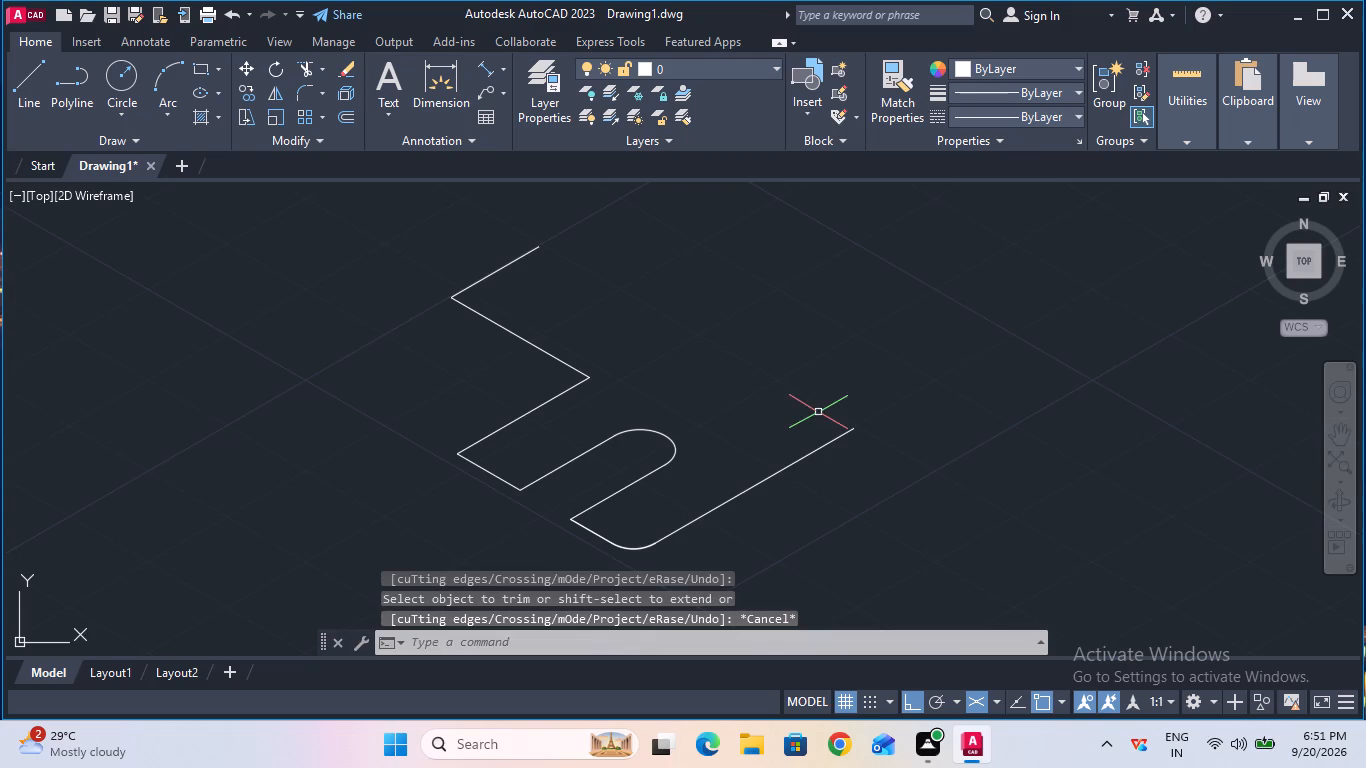
Redraw the long upper-right edge as a line from the outline's top corner to its right corner.
click(23, 90)
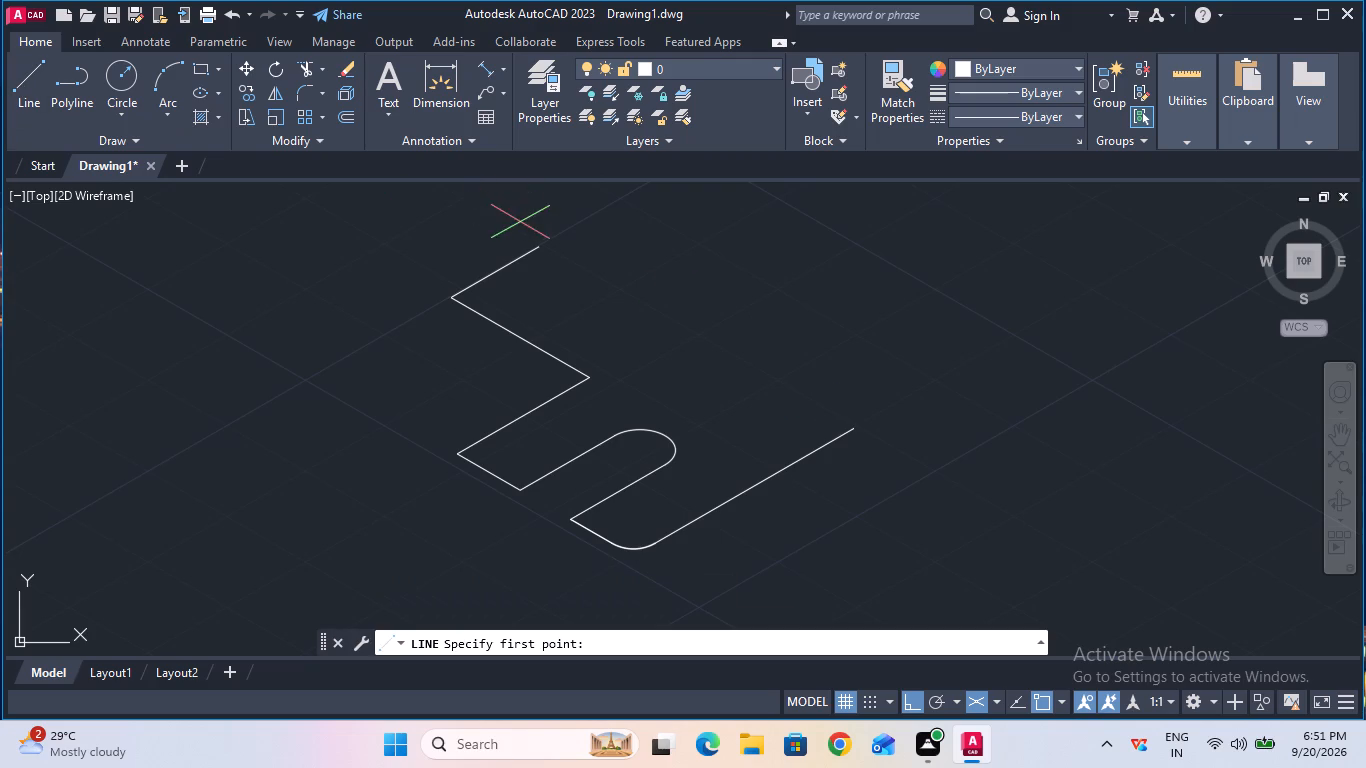
click(536, 246)
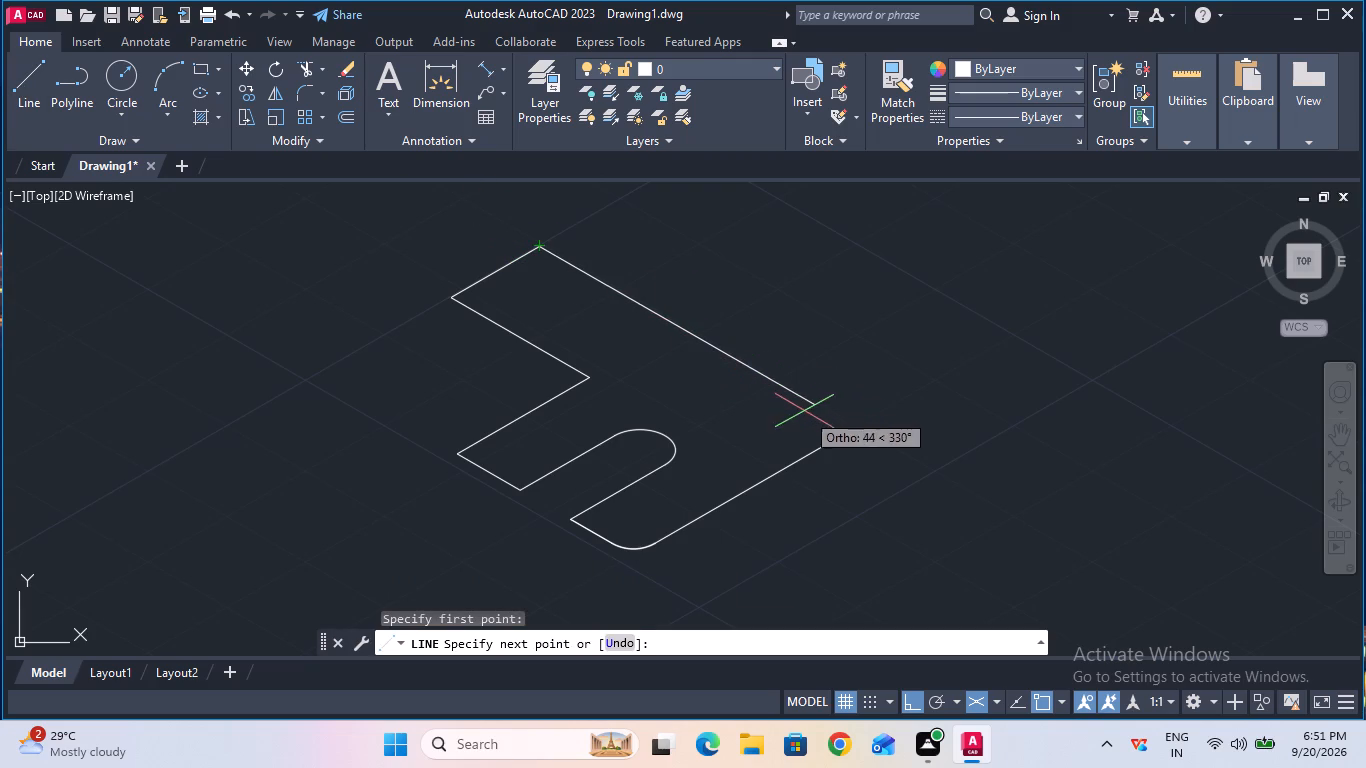
click(848, 433)
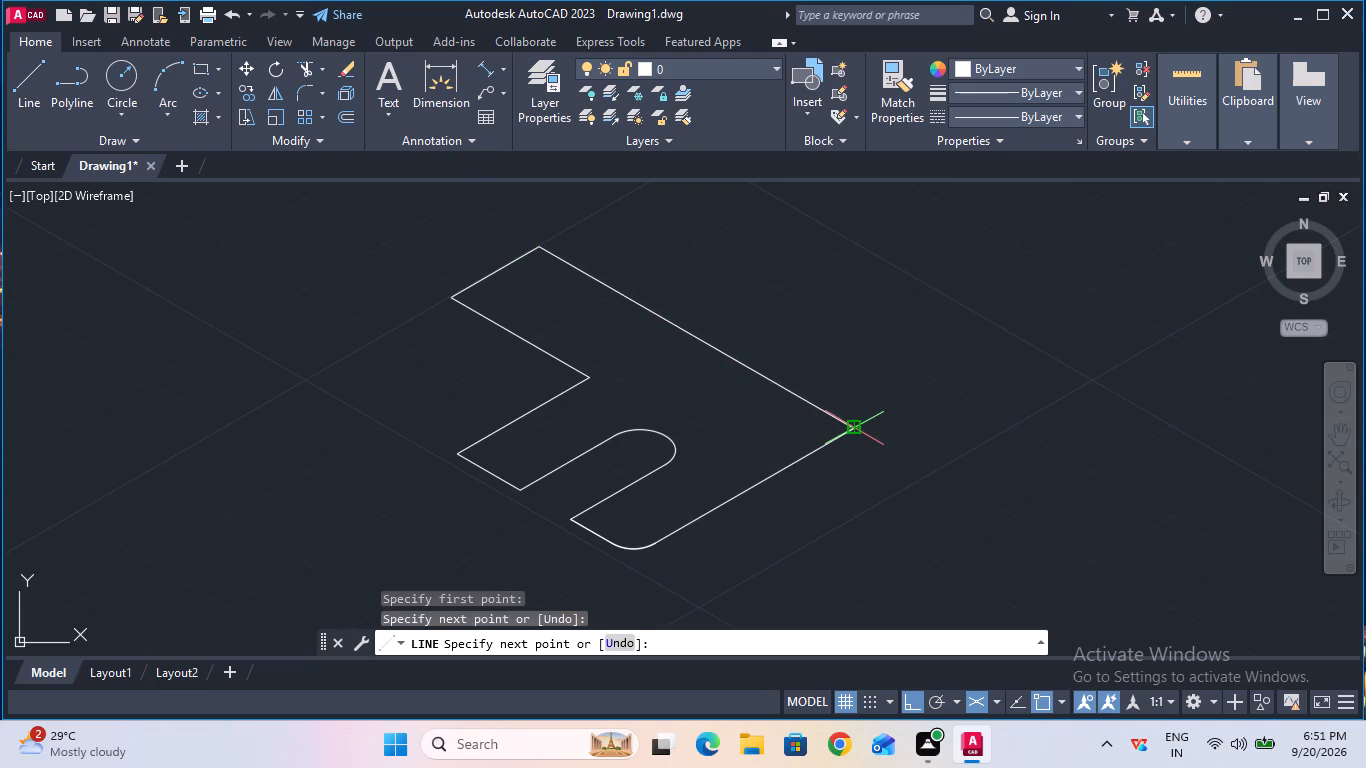
key(Escape)
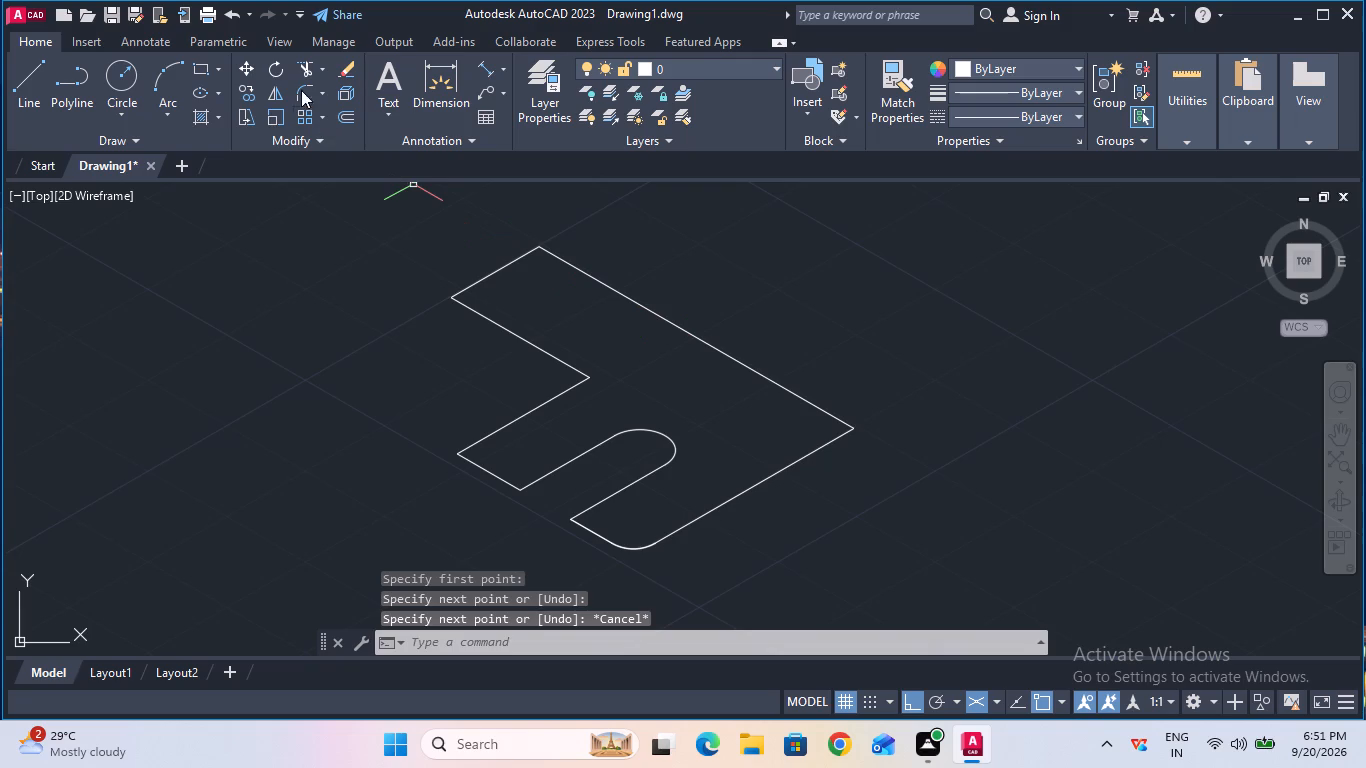
Fillet the outline's right corner with a radius of 6.
click(296, 84)
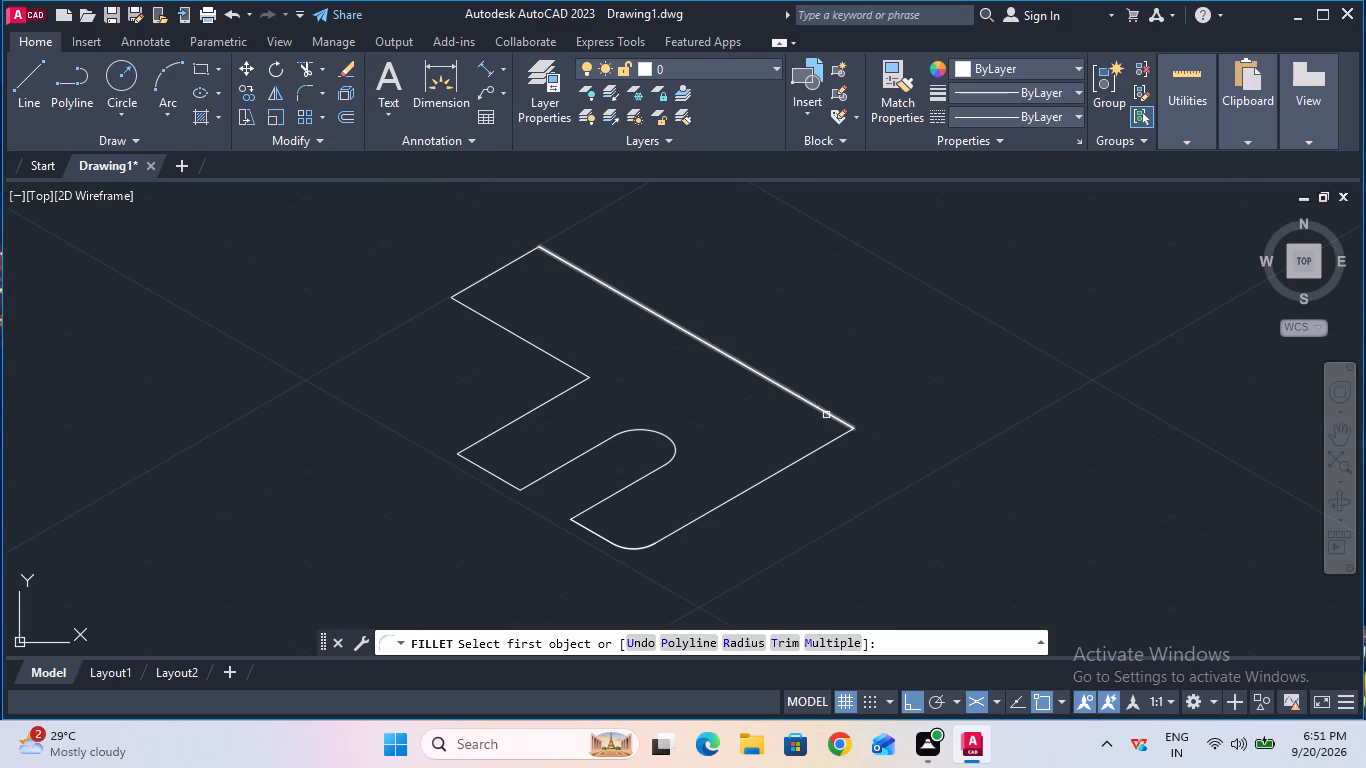
click(829, 411)
click(828, 448)
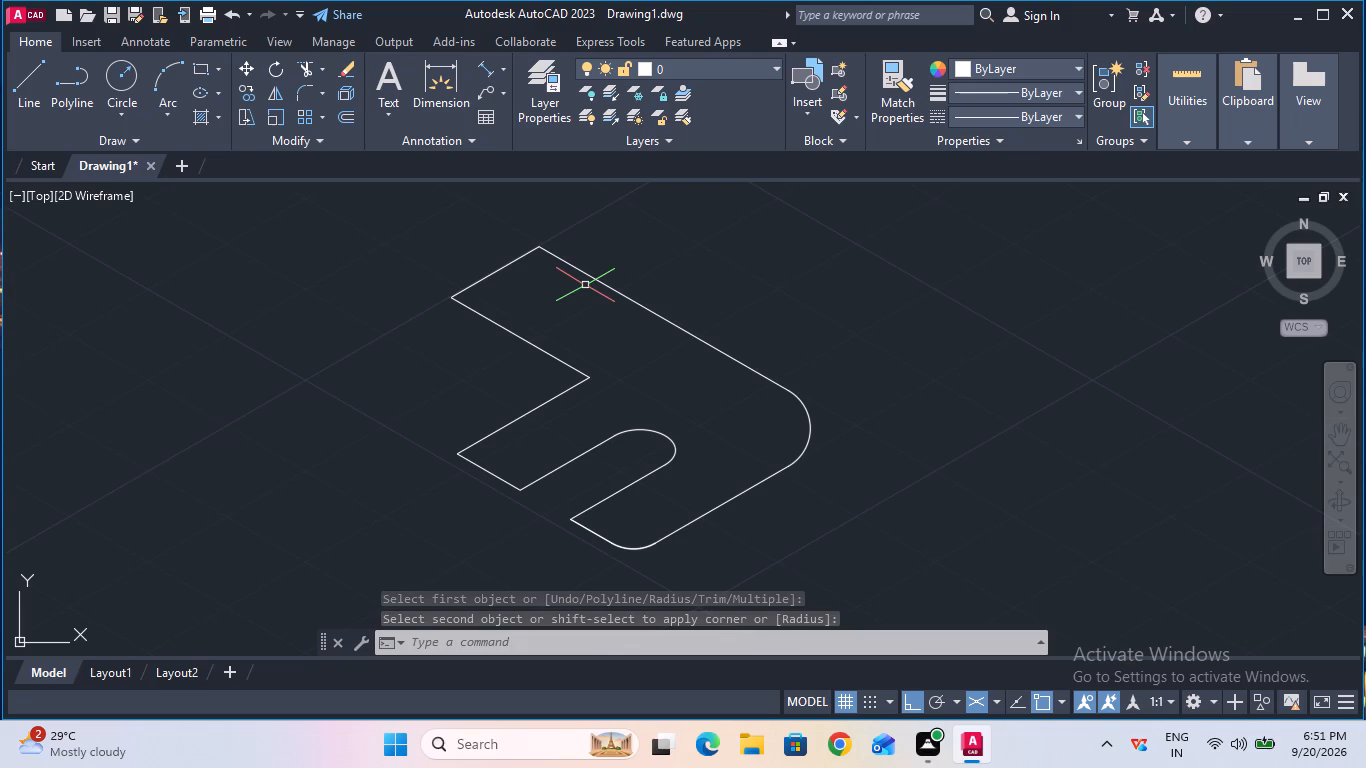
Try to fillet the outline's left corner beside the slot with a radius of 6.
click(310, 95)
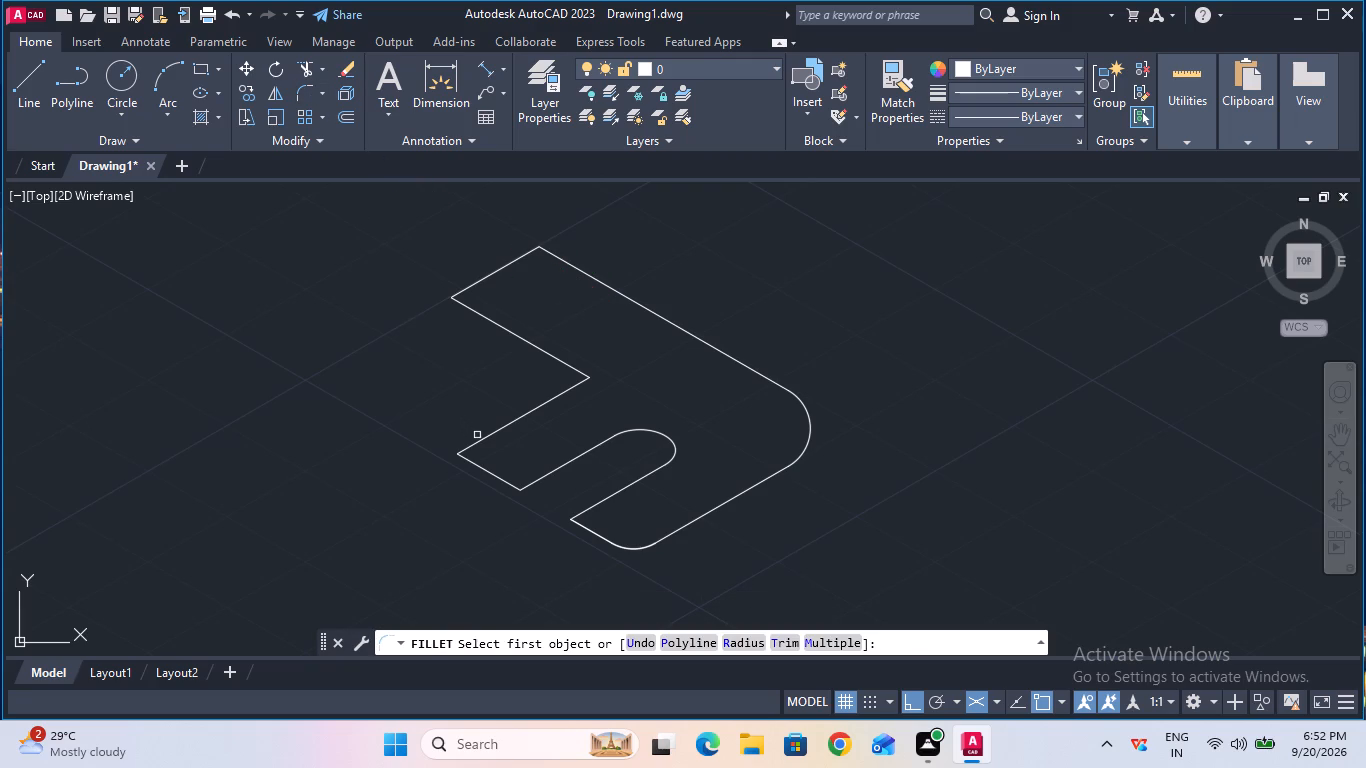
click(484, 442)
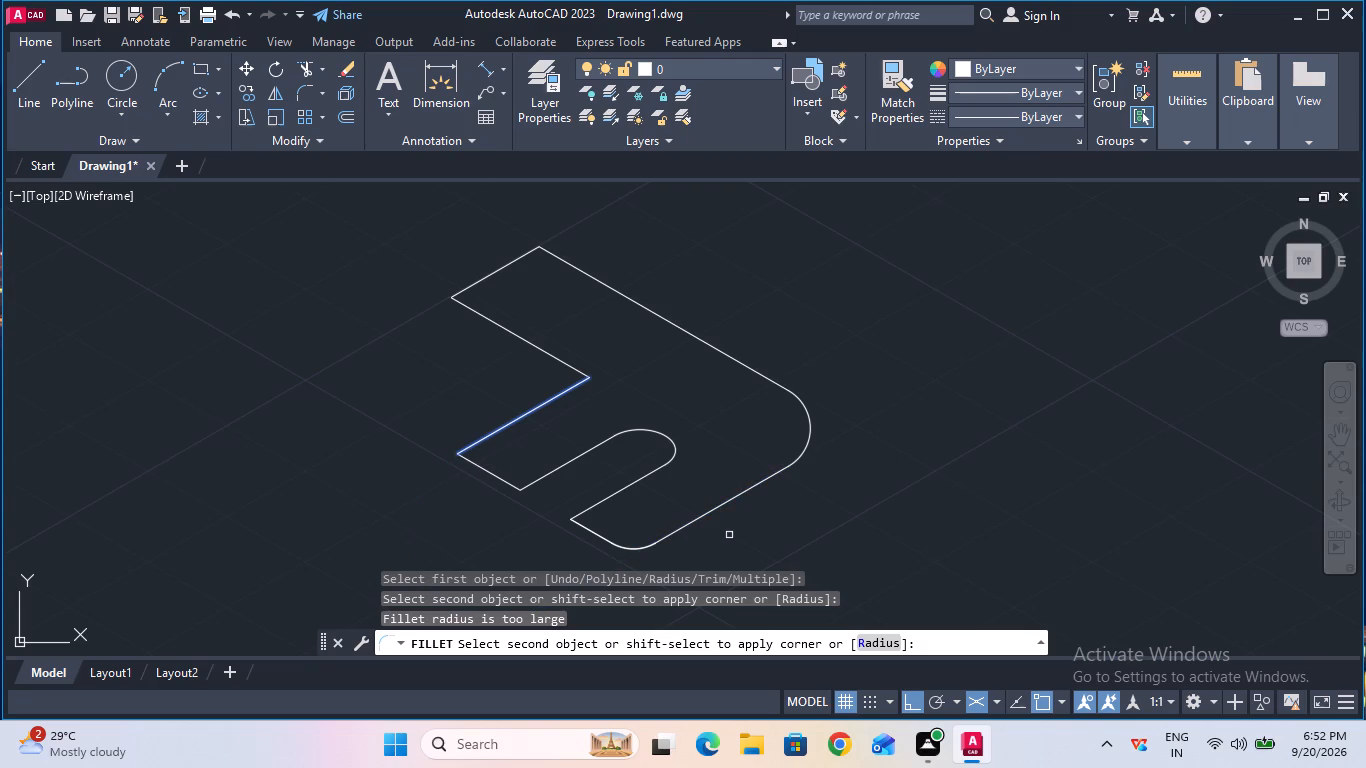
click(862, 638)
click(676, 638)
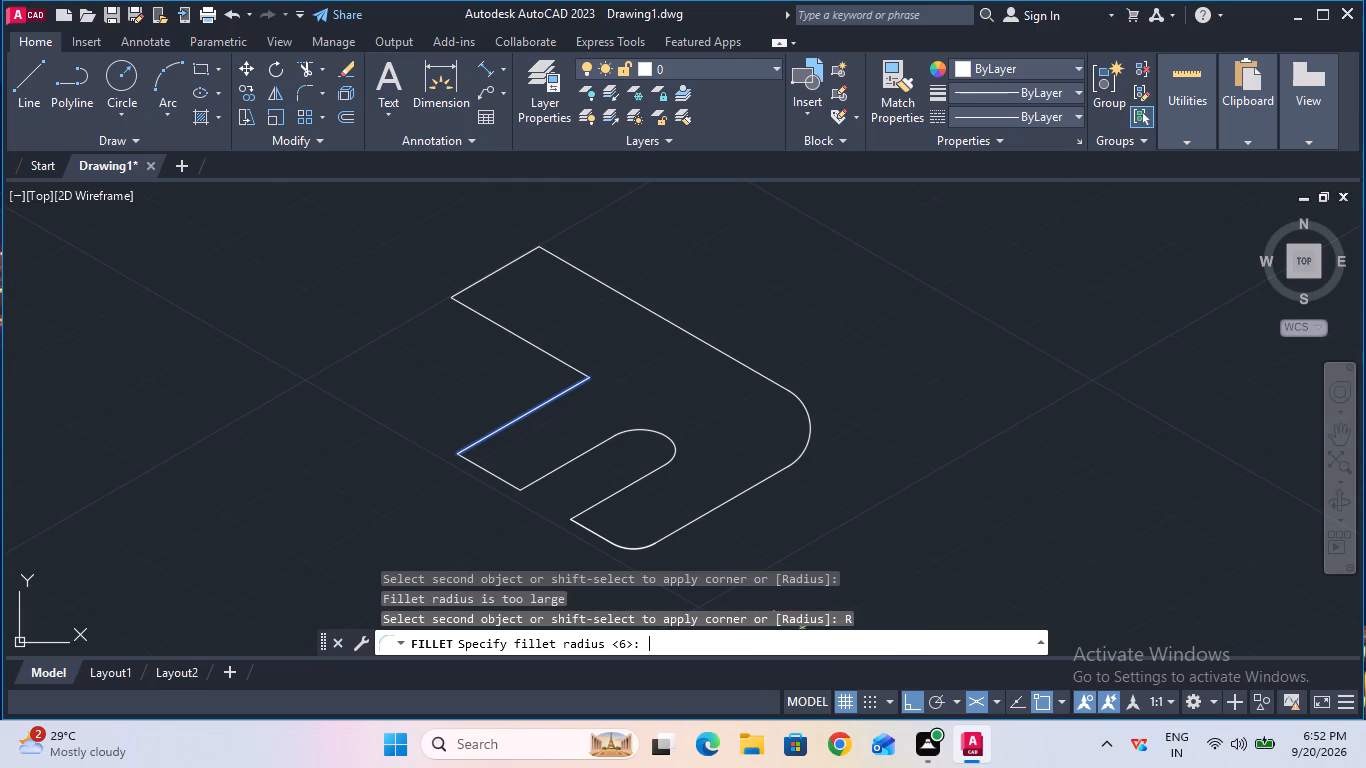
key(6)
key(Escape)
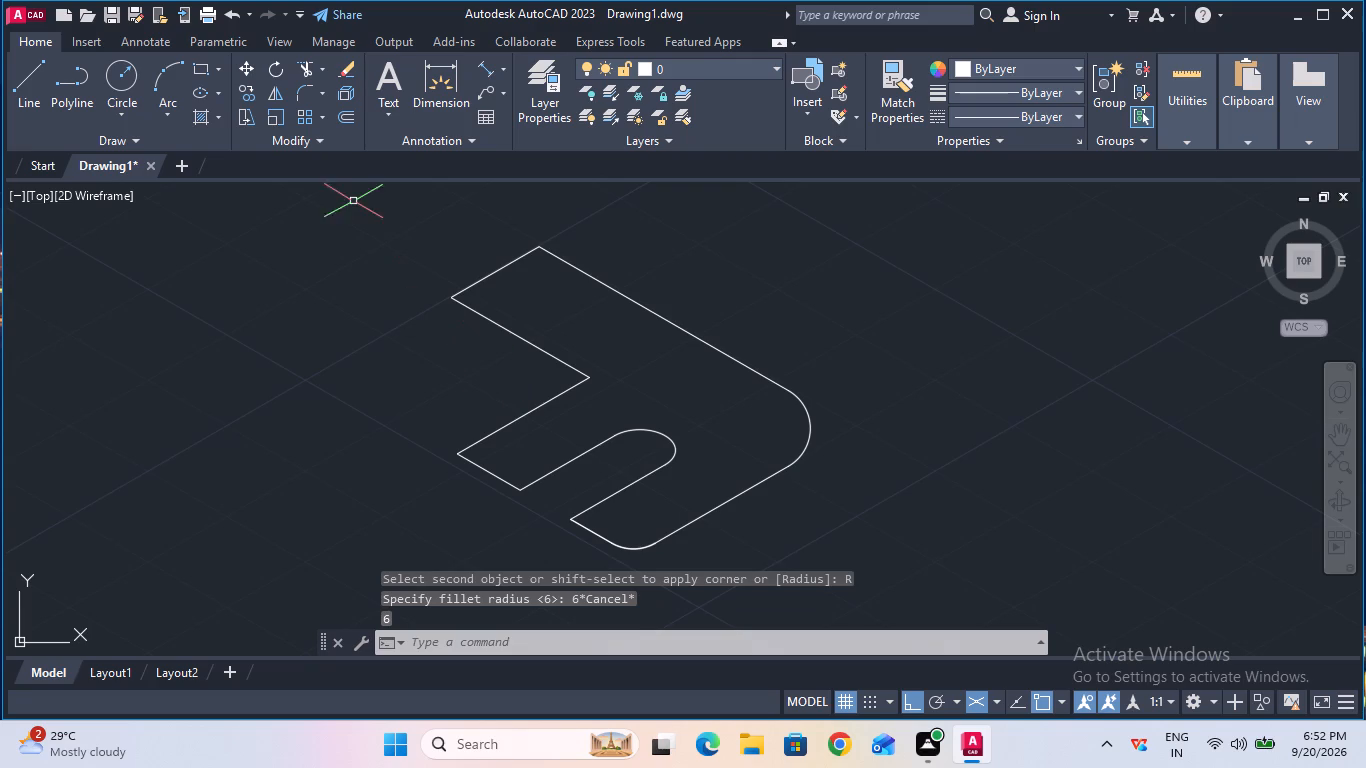
Fillet the inner corner of the L-shaped outline with a radius of 6.
click(300, 89)
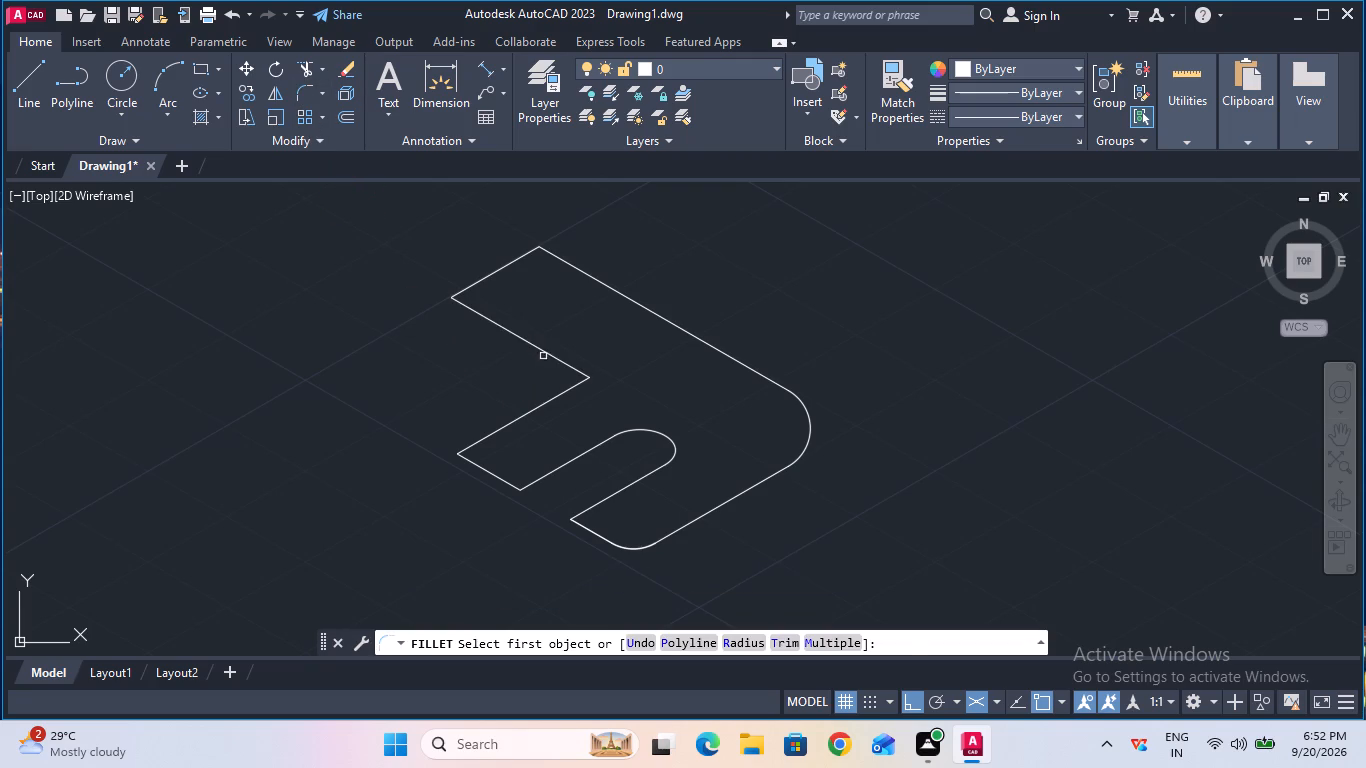
click(547, 355)
click(570, 389)
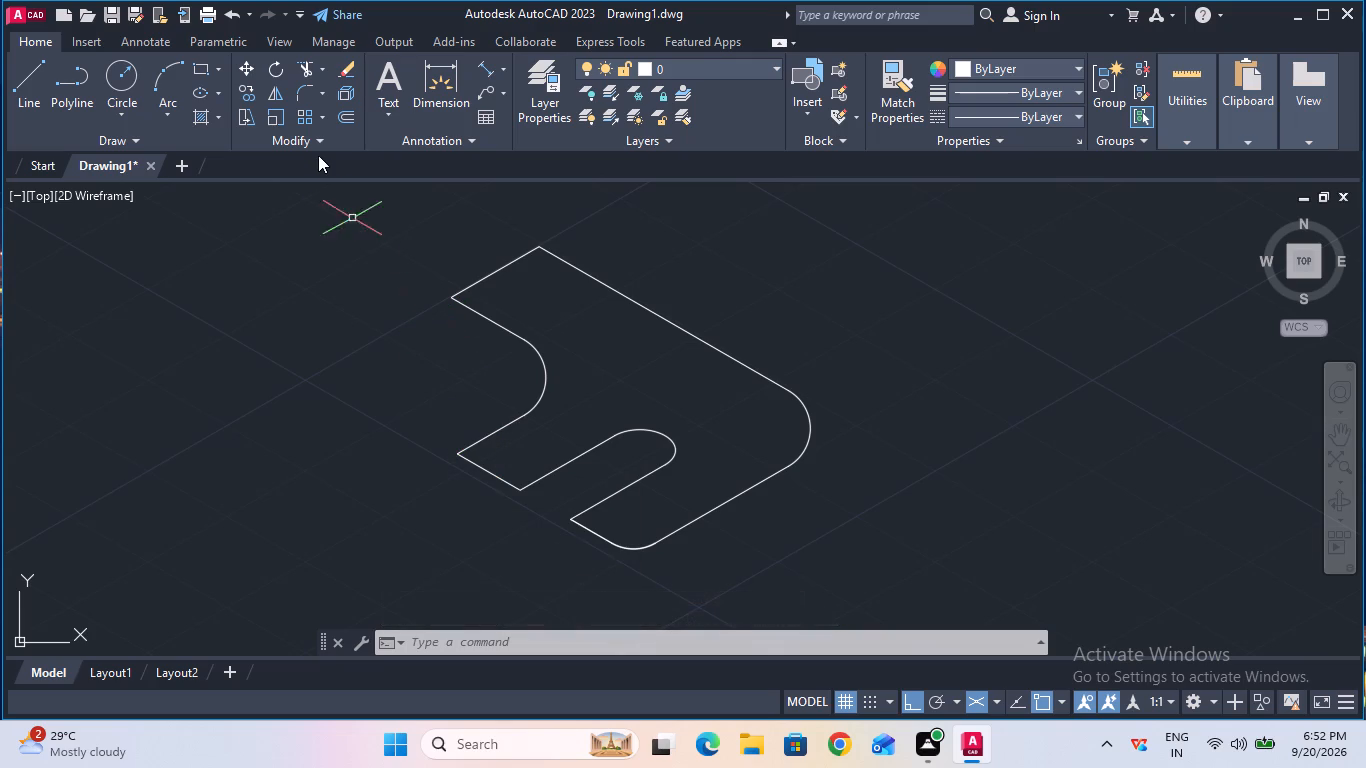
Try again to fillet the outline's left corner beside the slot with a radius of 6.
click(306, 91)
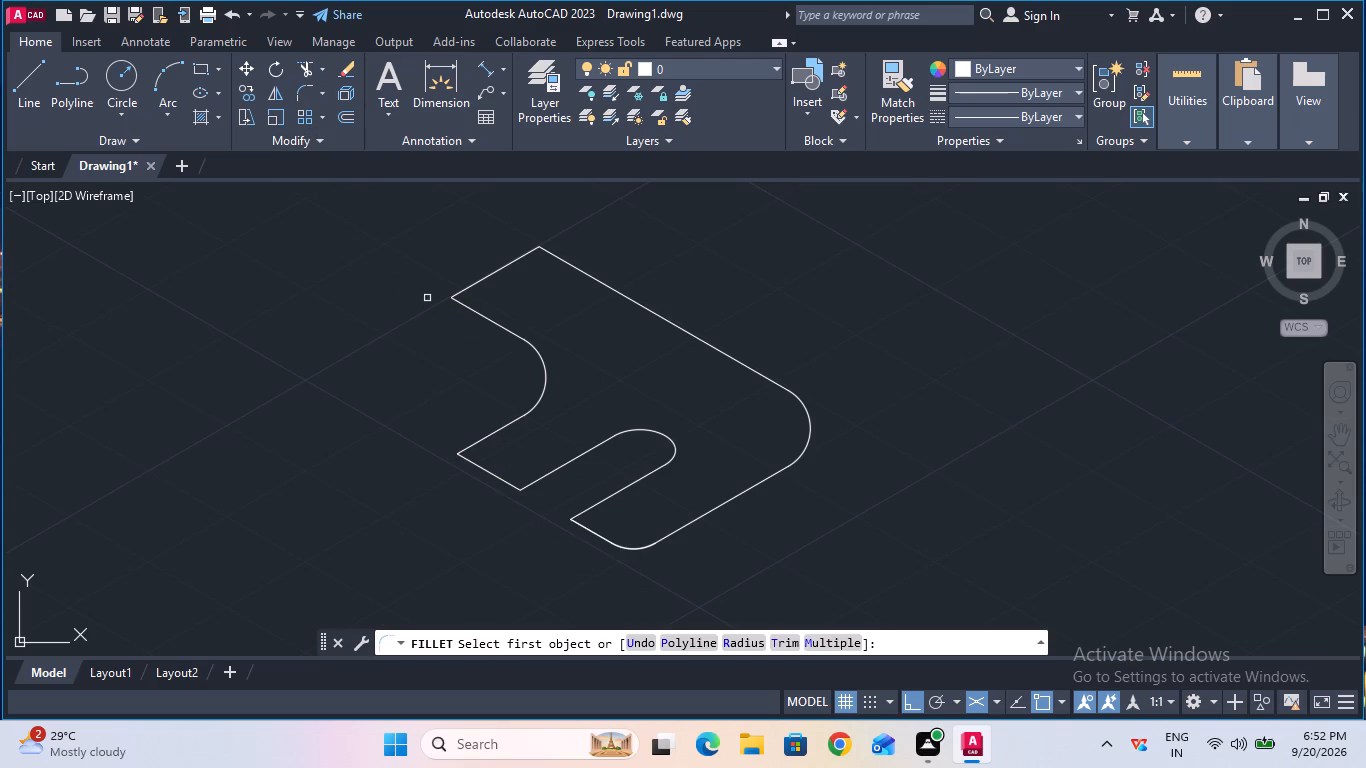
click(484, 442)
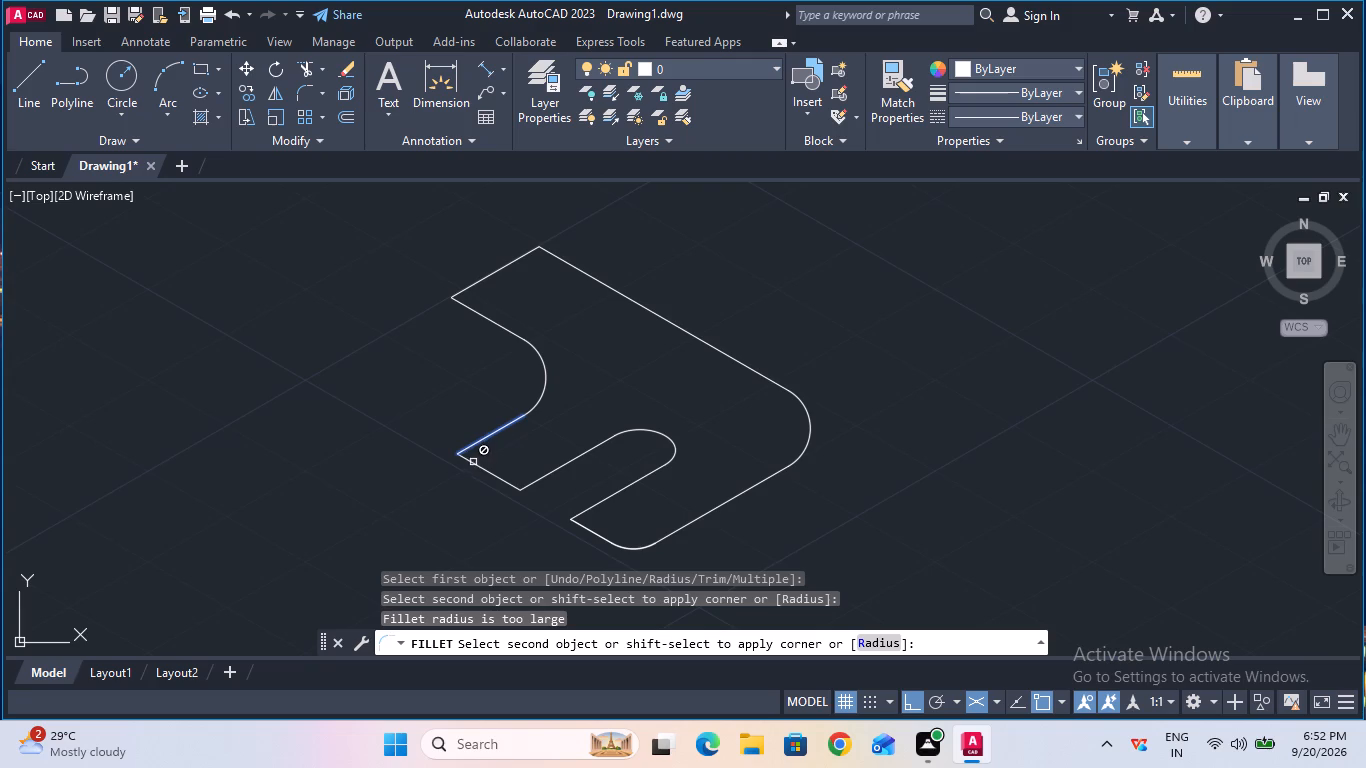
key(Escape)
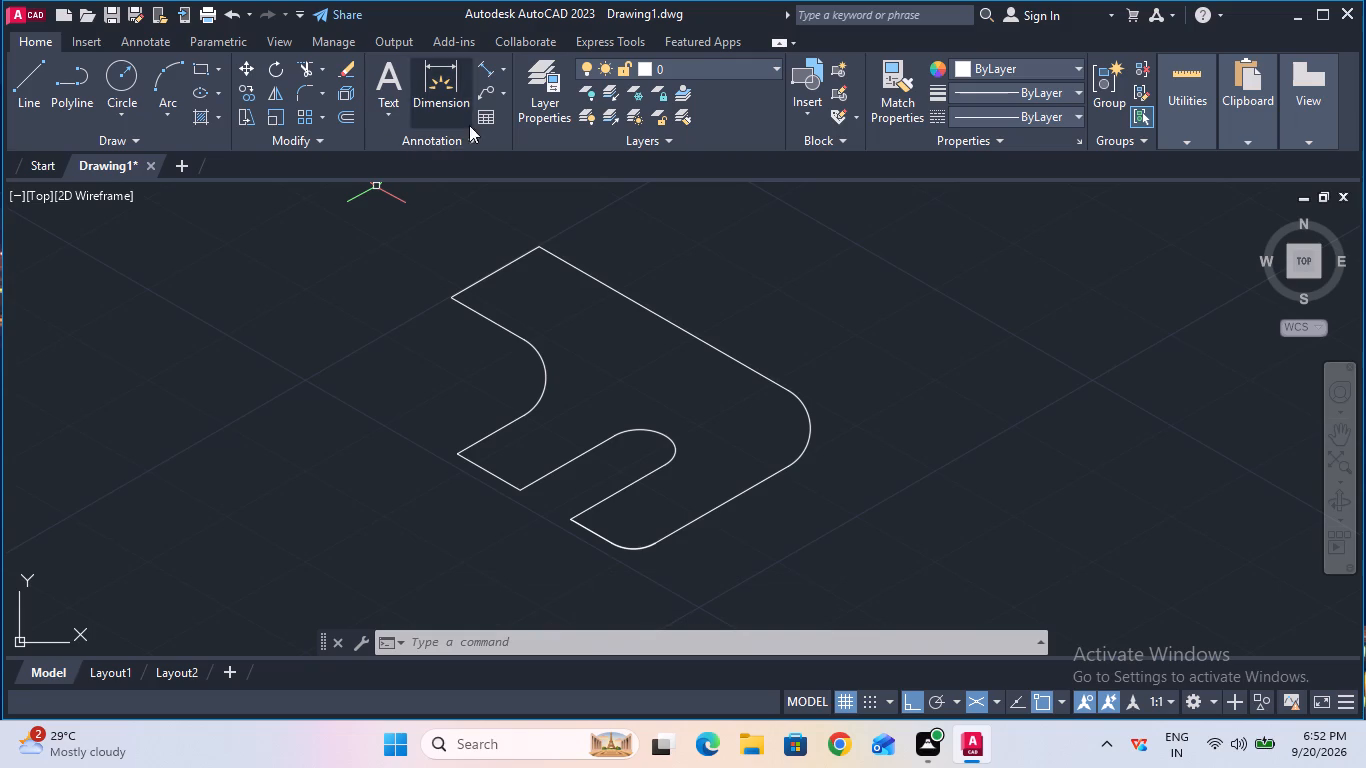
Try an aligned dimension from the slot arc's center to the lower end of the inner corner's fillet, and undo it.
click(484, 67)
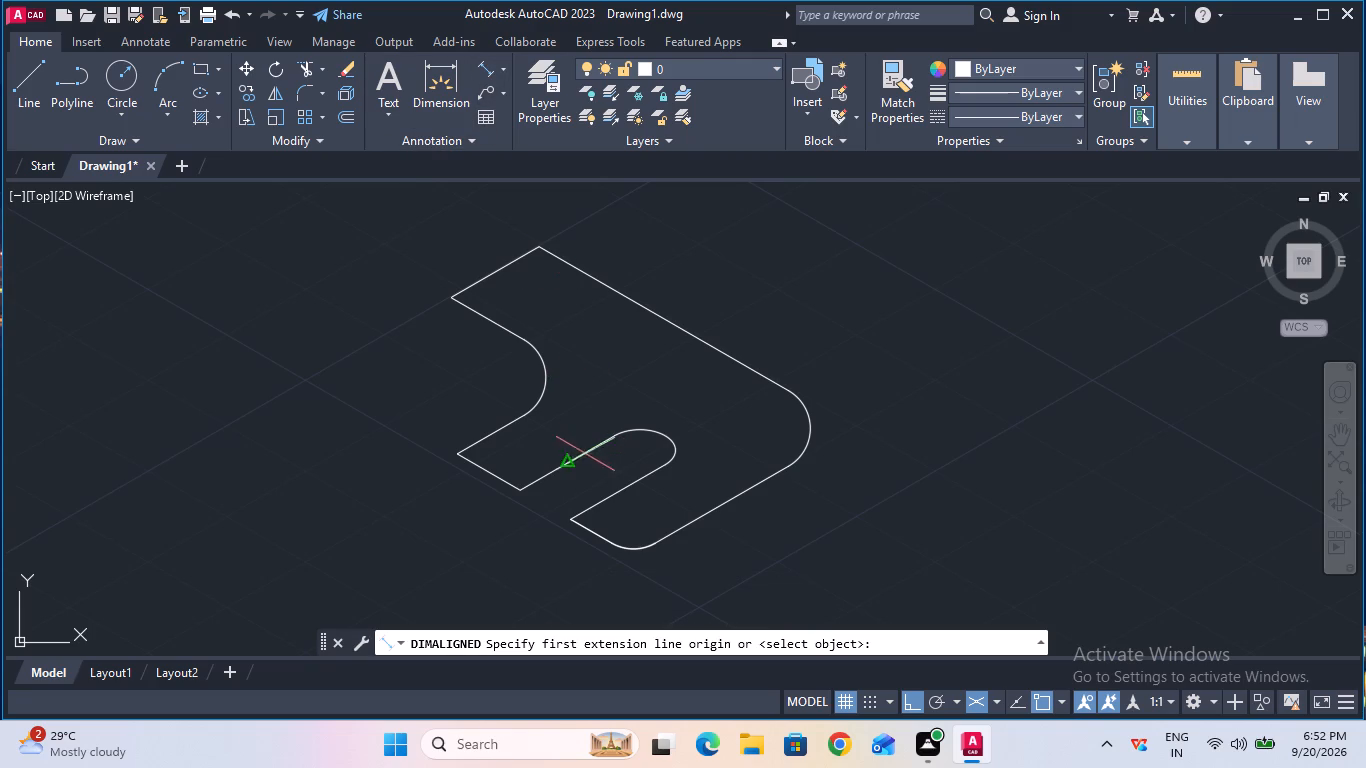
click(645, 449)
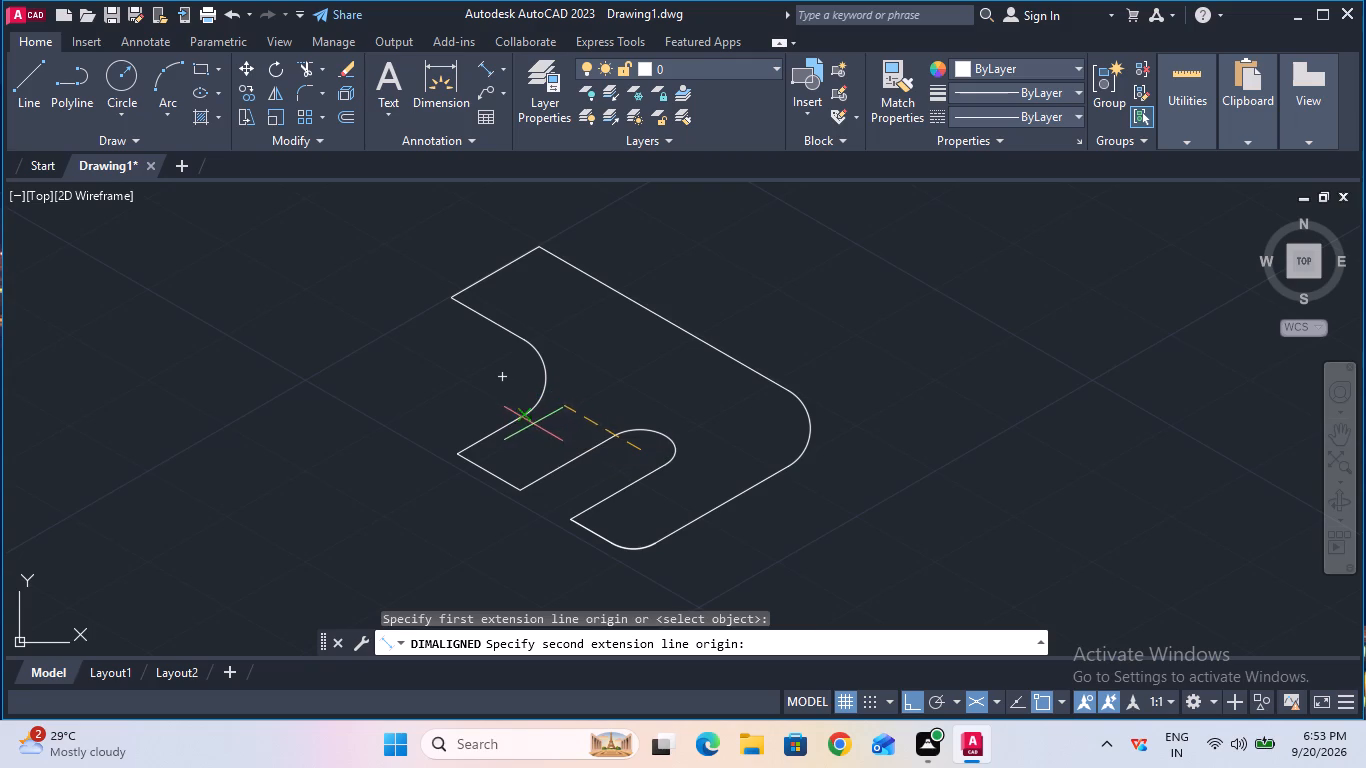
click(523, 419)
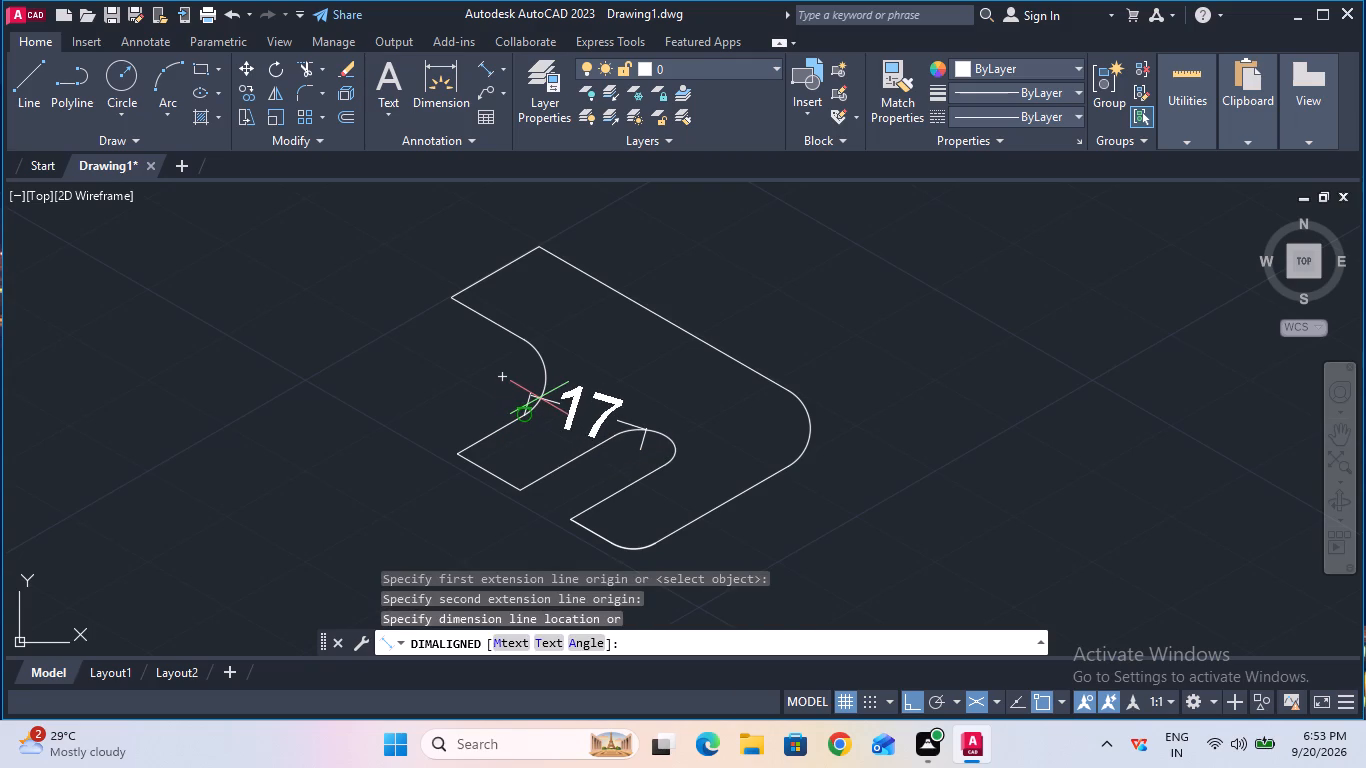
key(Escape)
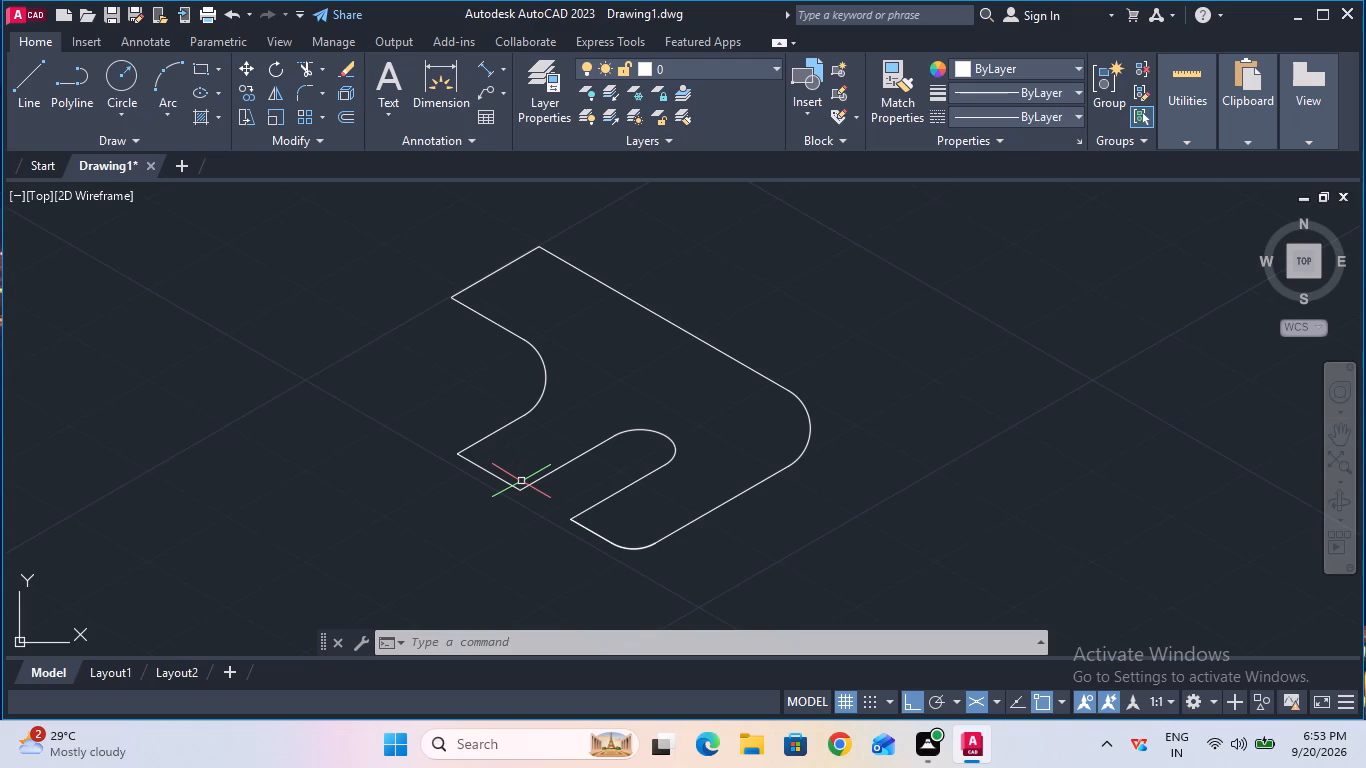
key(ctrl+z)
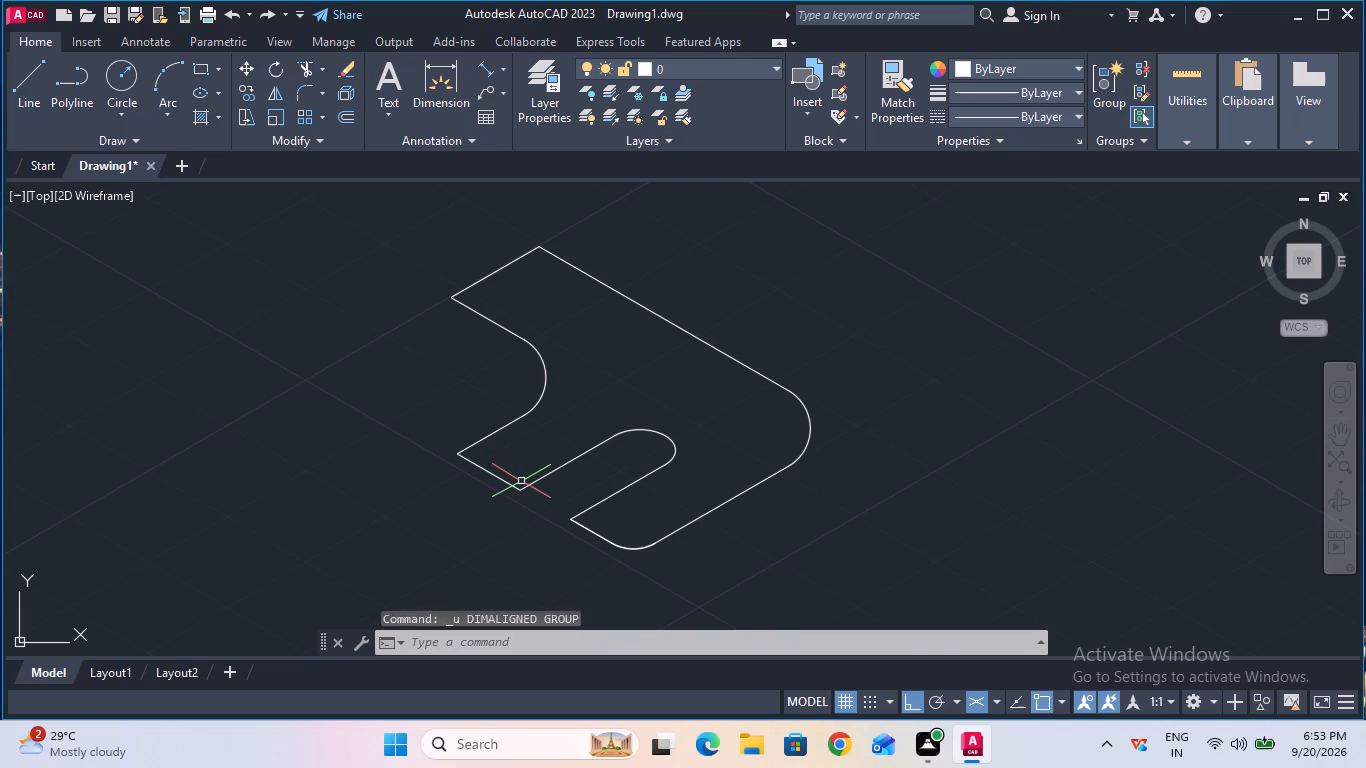
Undo the fillets, slot trimming, slot lines and dimensions, back to the sharp-cornered L-shaped outline with the isocircle and its center line.
key(ctrl+z)
key(ctrl+z)
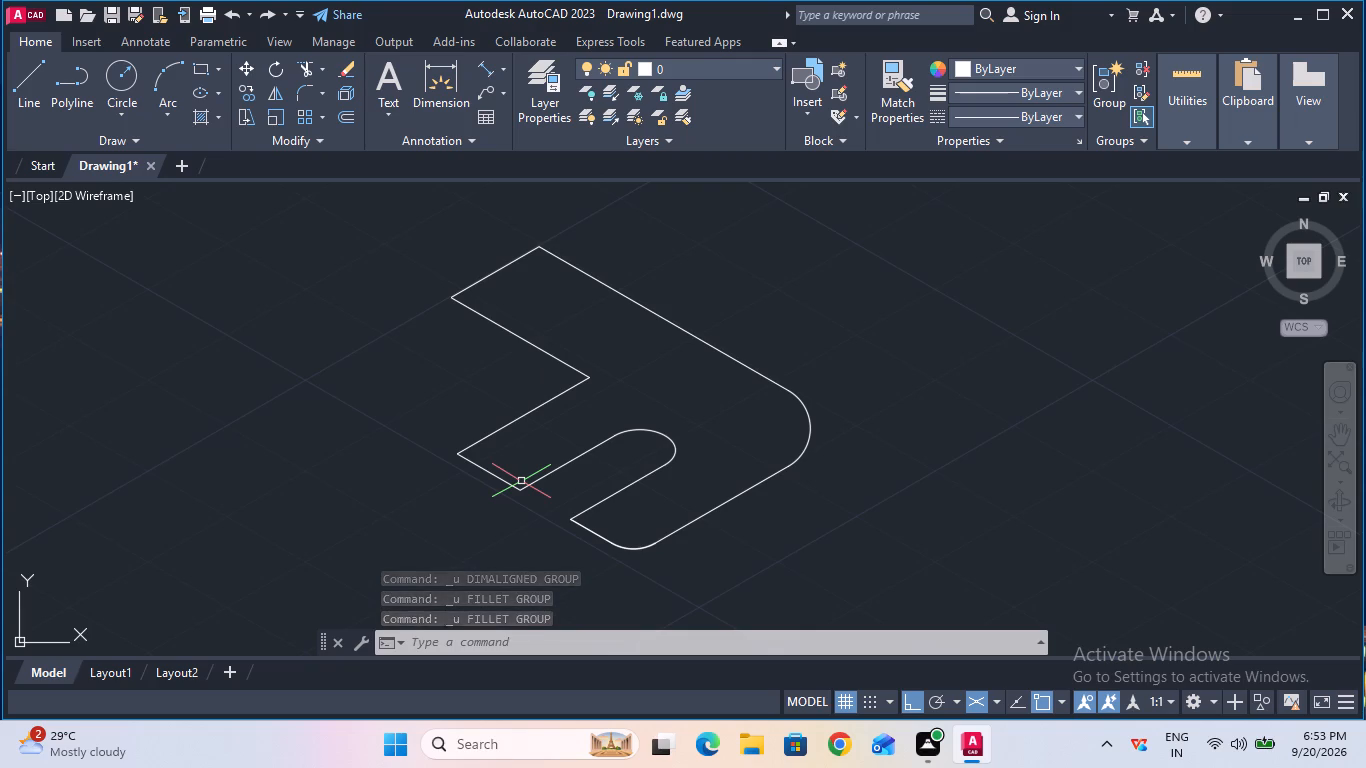
key(ctrl+z)
key(ctrl+z)
key(ctrl+z)
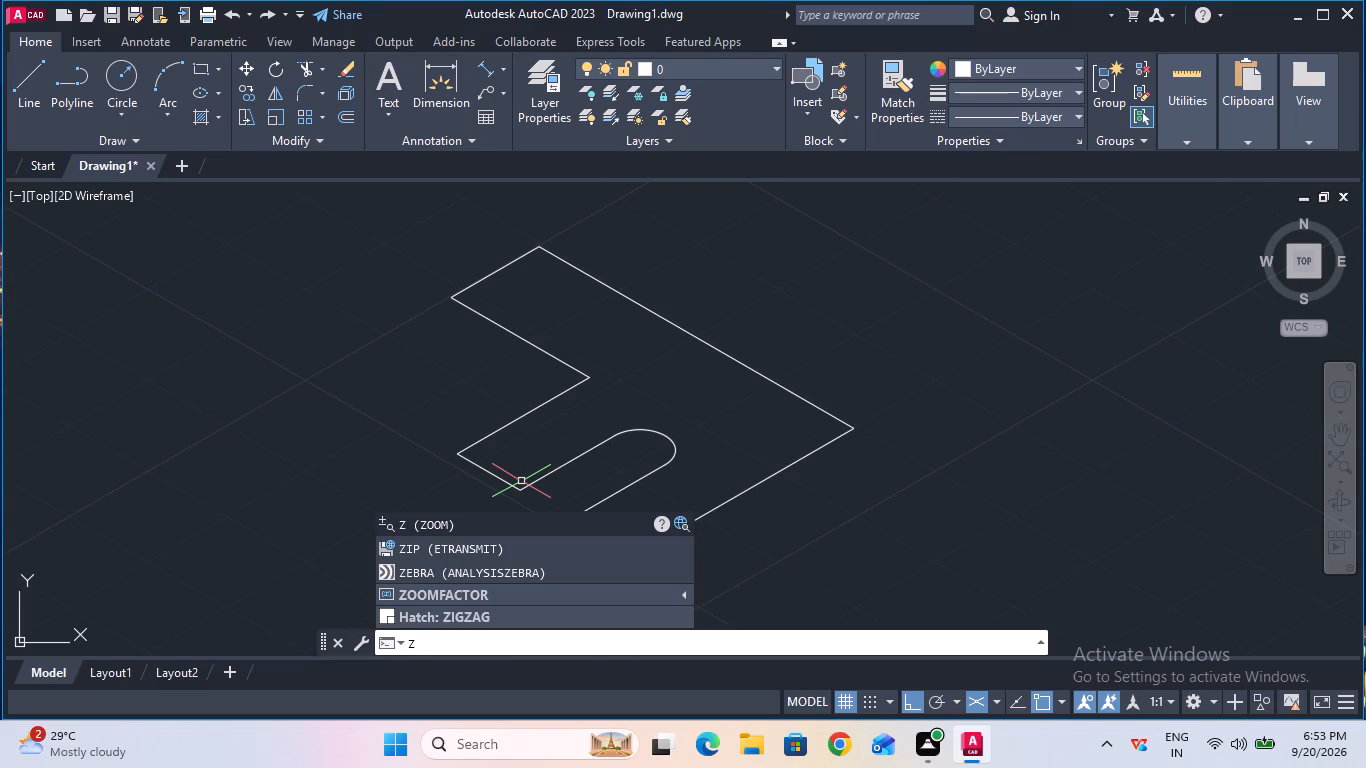
key(Escape)
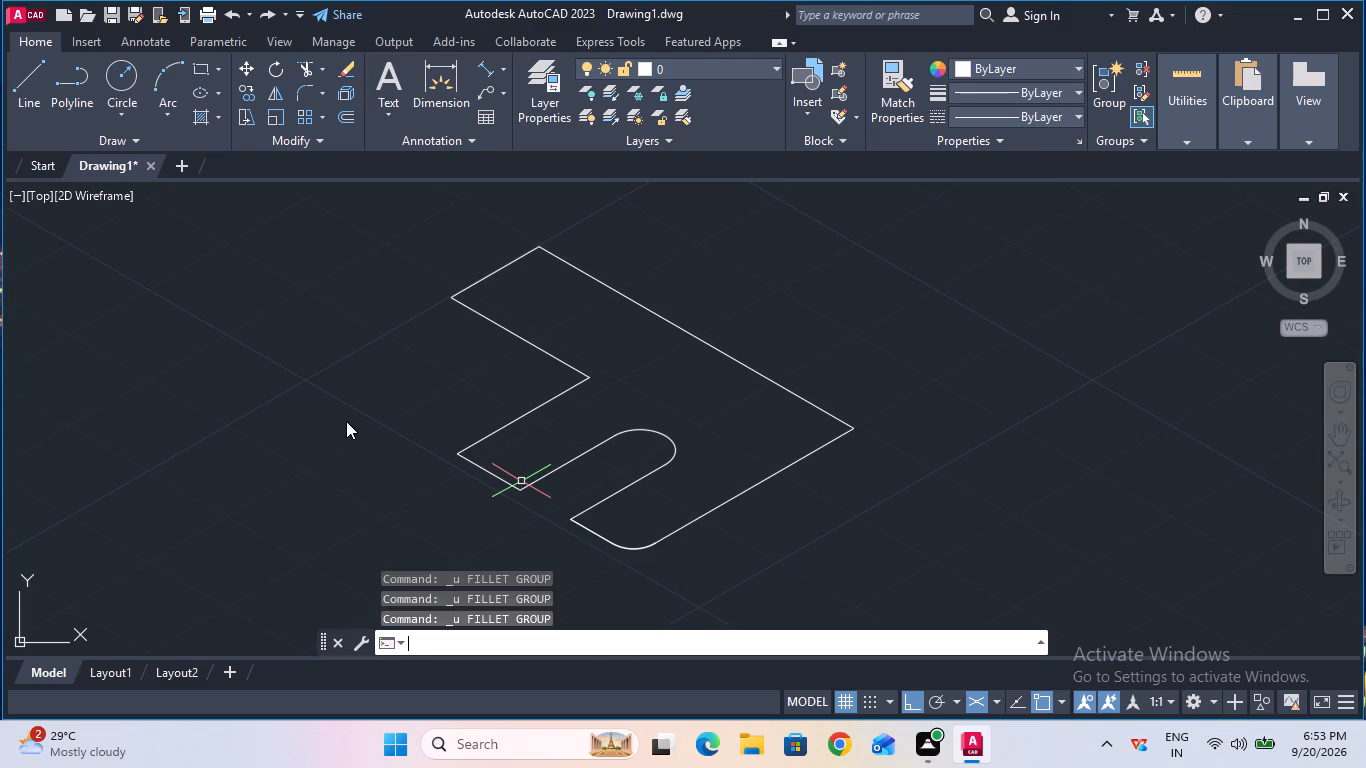
key(ctrl+z)
key(ctrl+z)
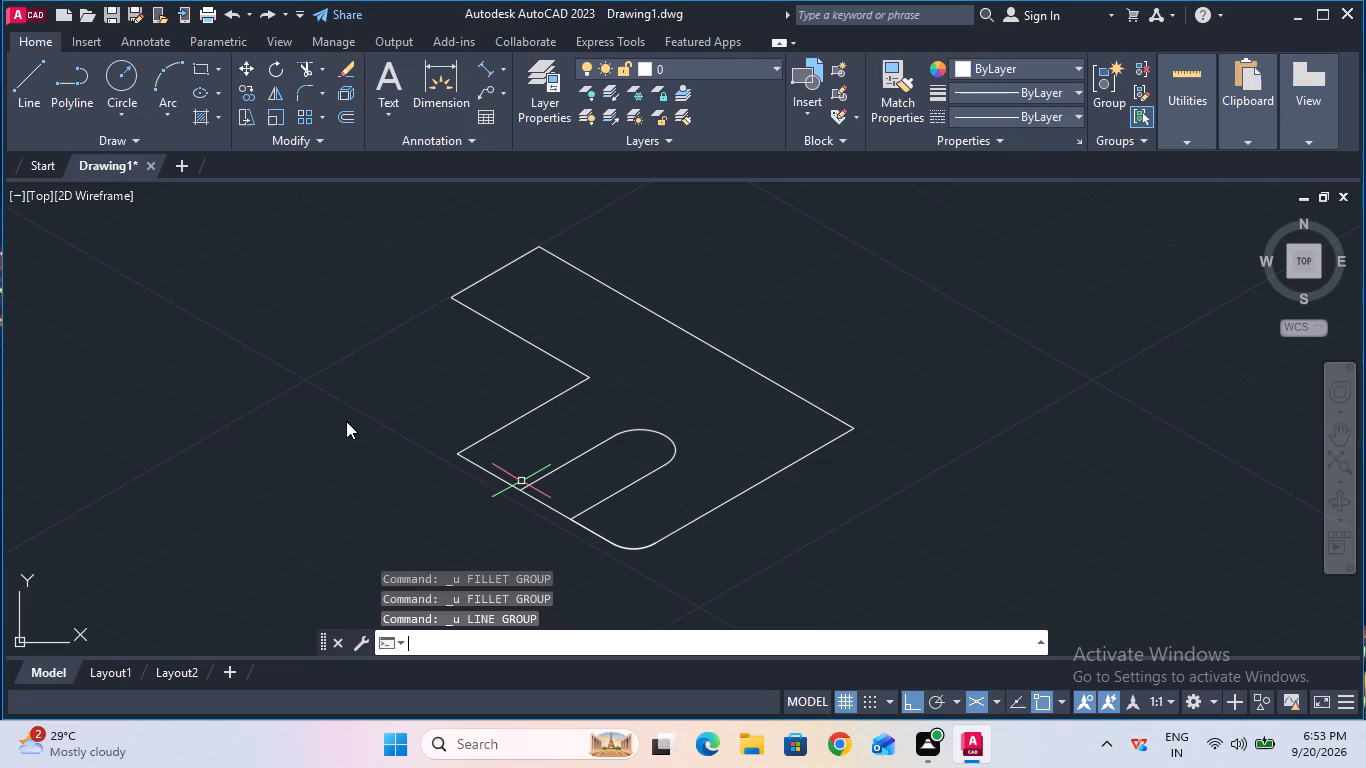
key(ctrl+z)
key(ctrl+z)
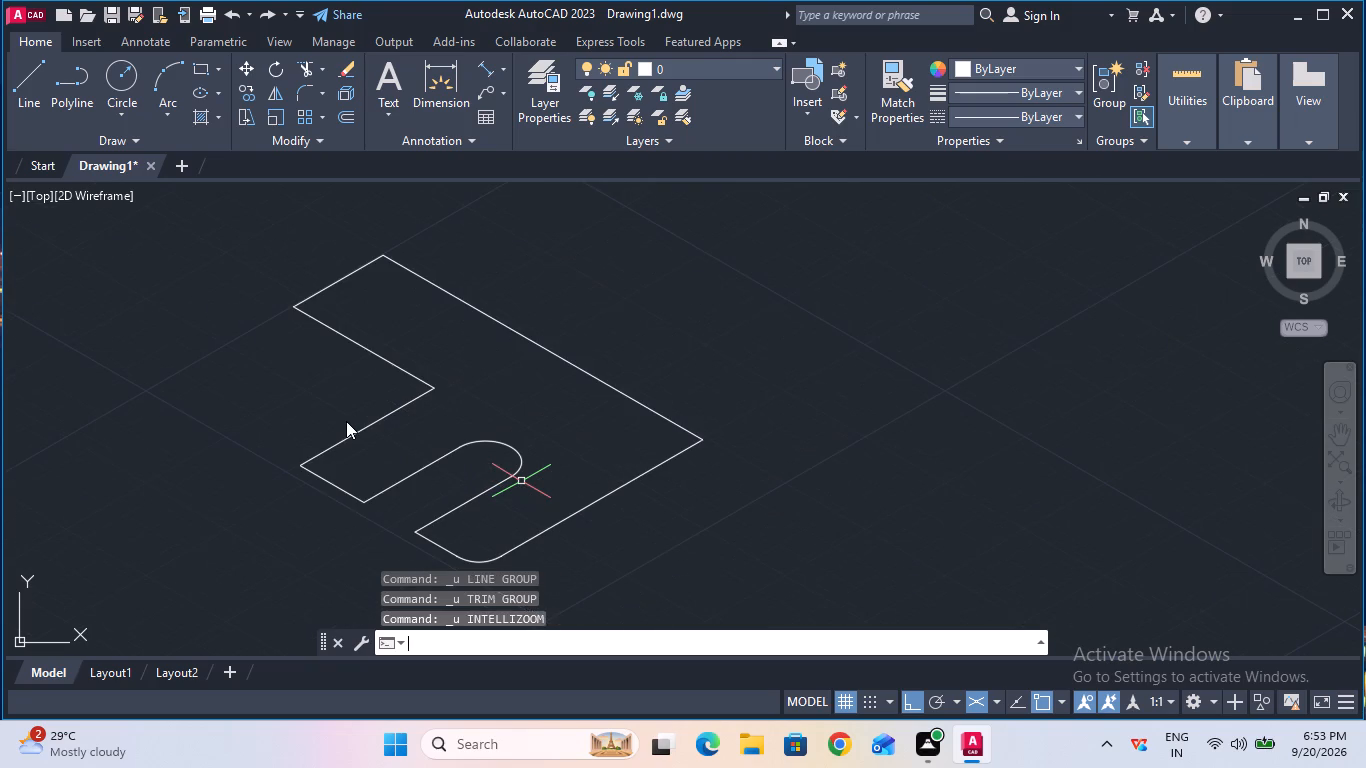
key(ctrl+z)
key(ctrl+z)
key(ctrl+z)
key(ctrl+z)
key(ctrl+z)
key(ctrl+z)
key(ctrl+z)
key(ctrl+z)
key(ctrl+z)
key(ctrl+z)
key(ctrl+z)
key(ctrl+z)
key(ctrl+z)
key(ctrl+z)
key(ctrl+z)
key(ctrl+z)
key(ctrl+z)
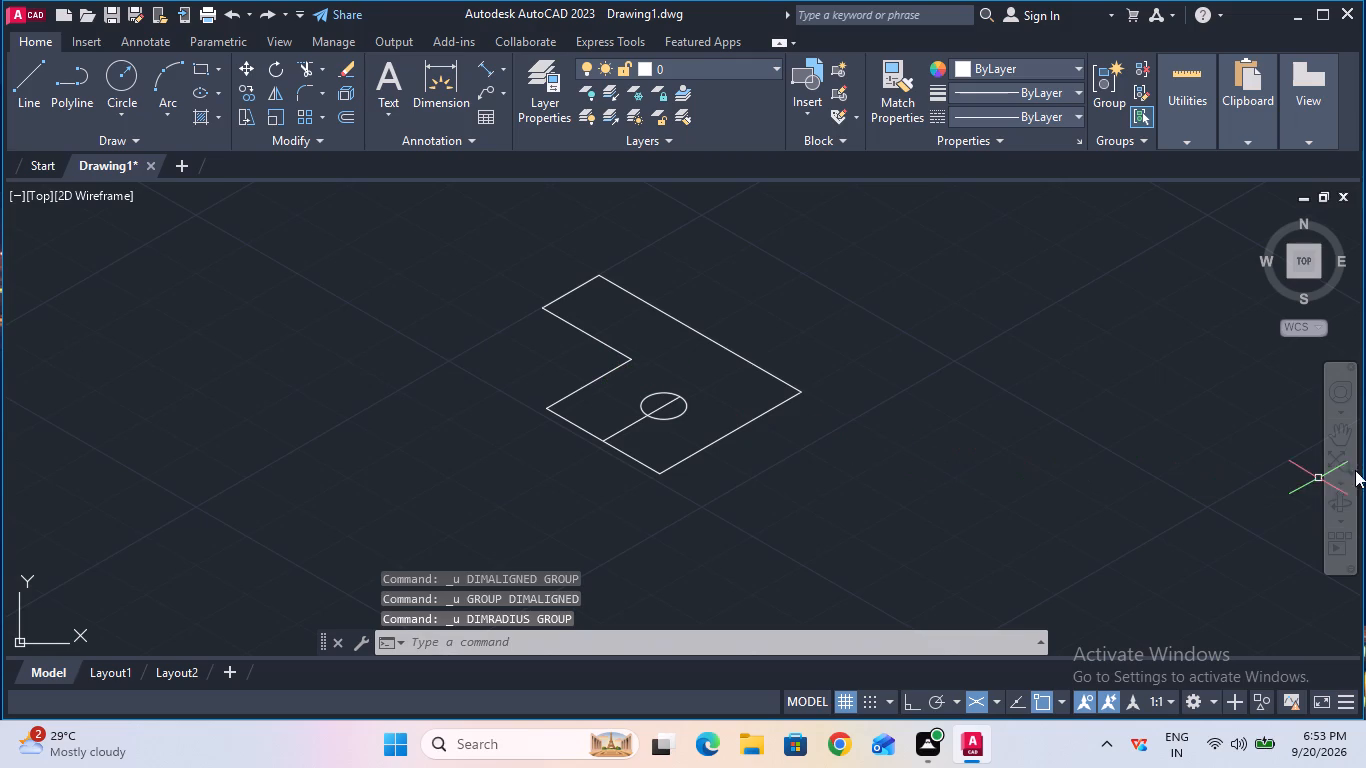
Fillet the L-shaped outline's left corner beside the isocircle with a radius of 6.
click(1340, 442)
drag(832, 427, 828, 462)
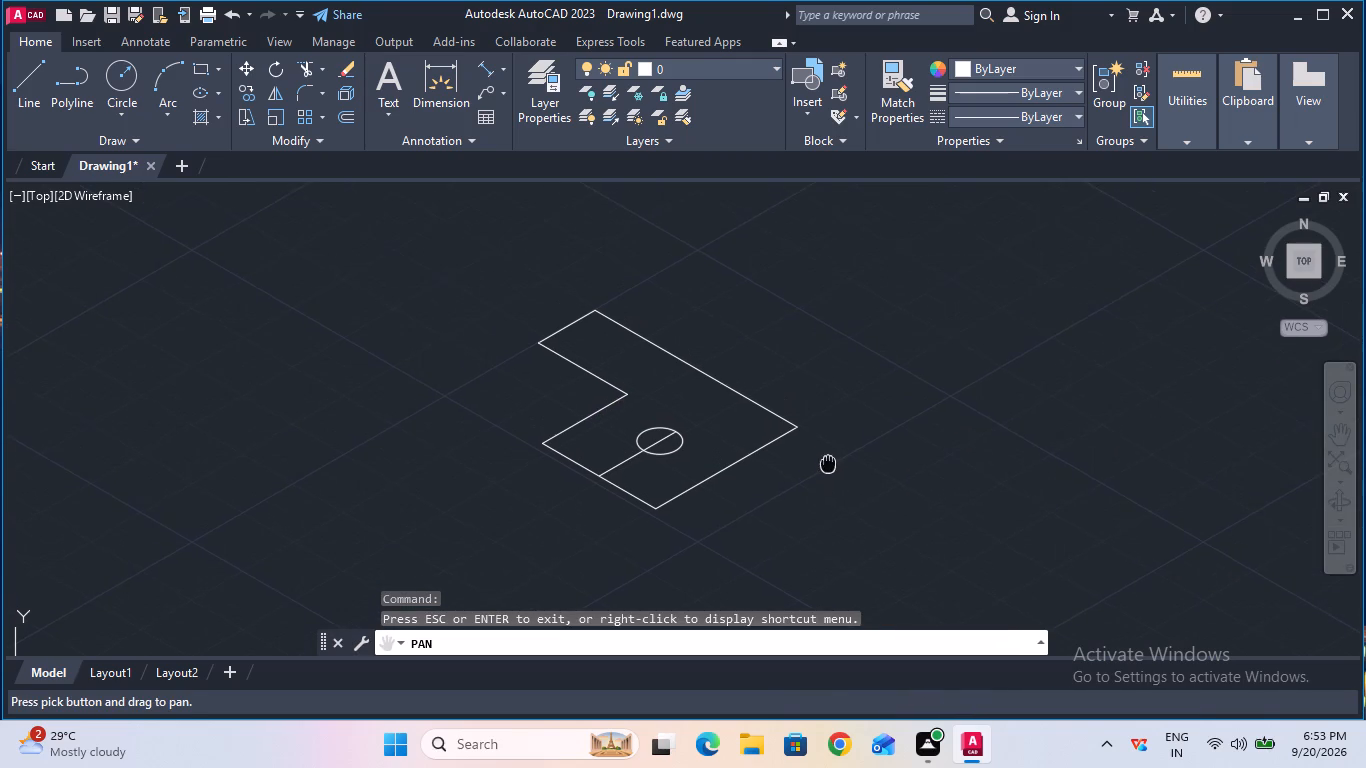
drag(828, 462, 828, 464)
key(Escape)
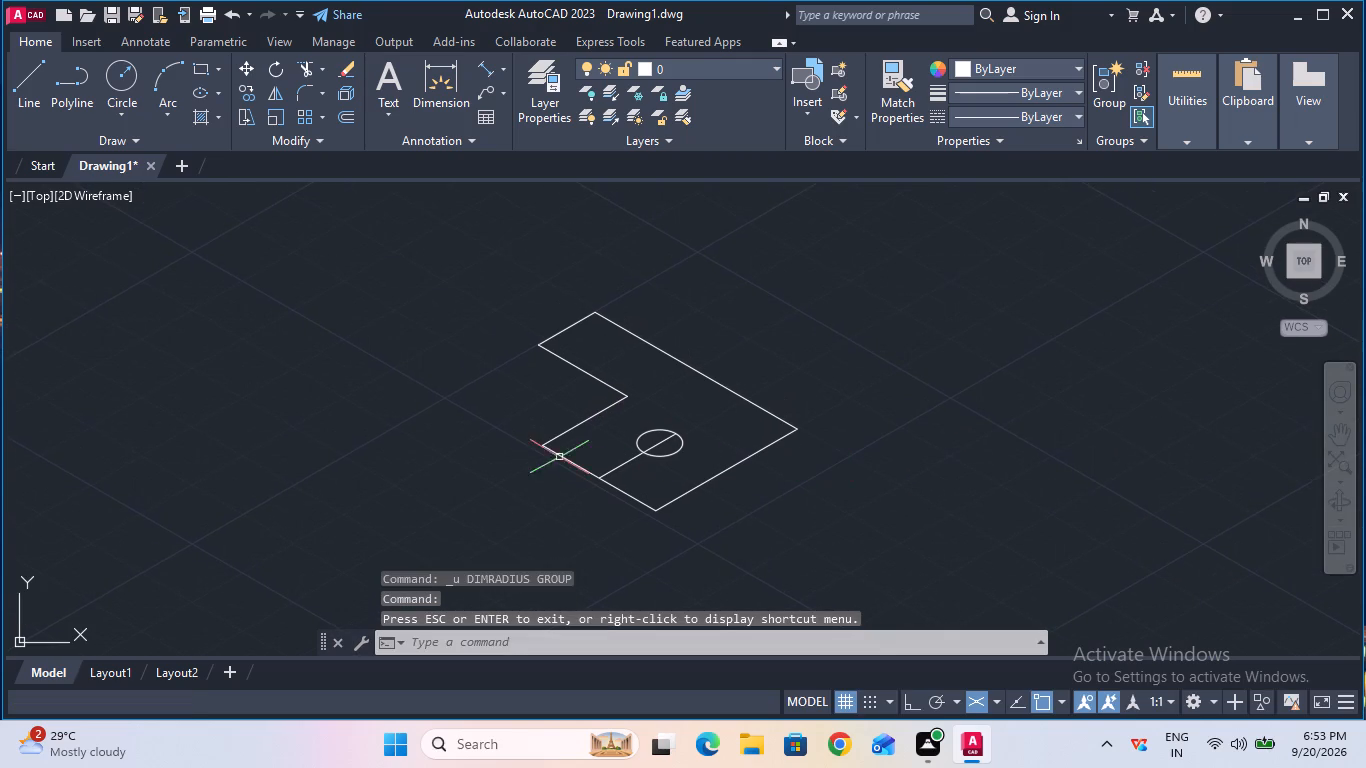
click(305, 97)
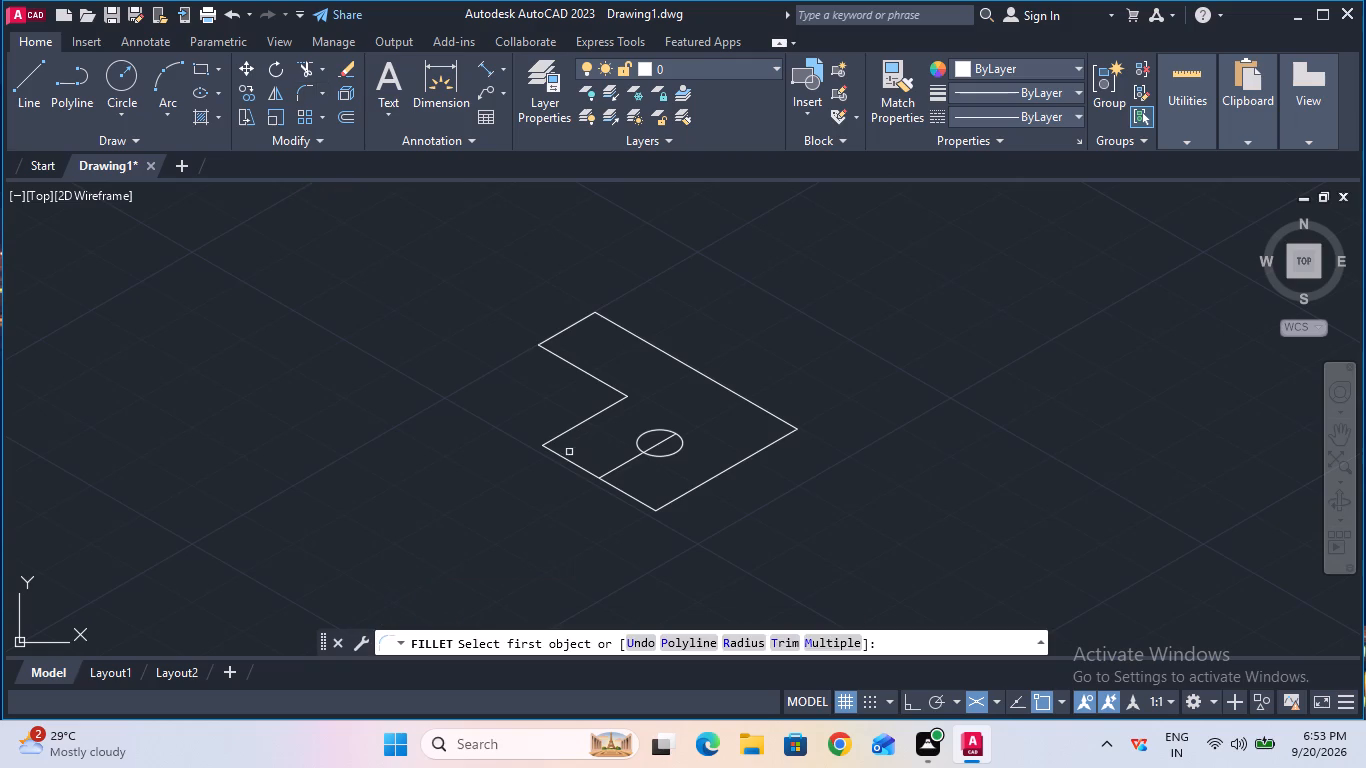
click(566, 457)
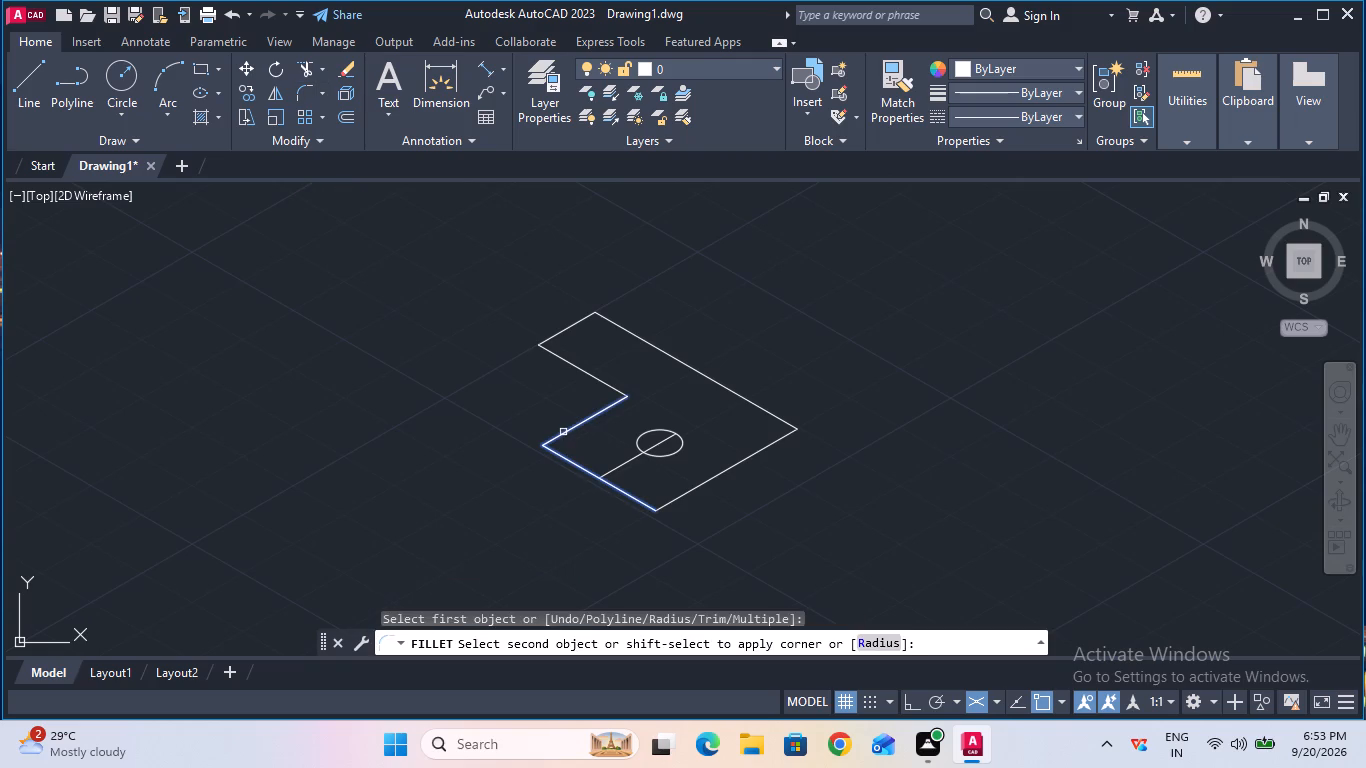
click(874, 648)
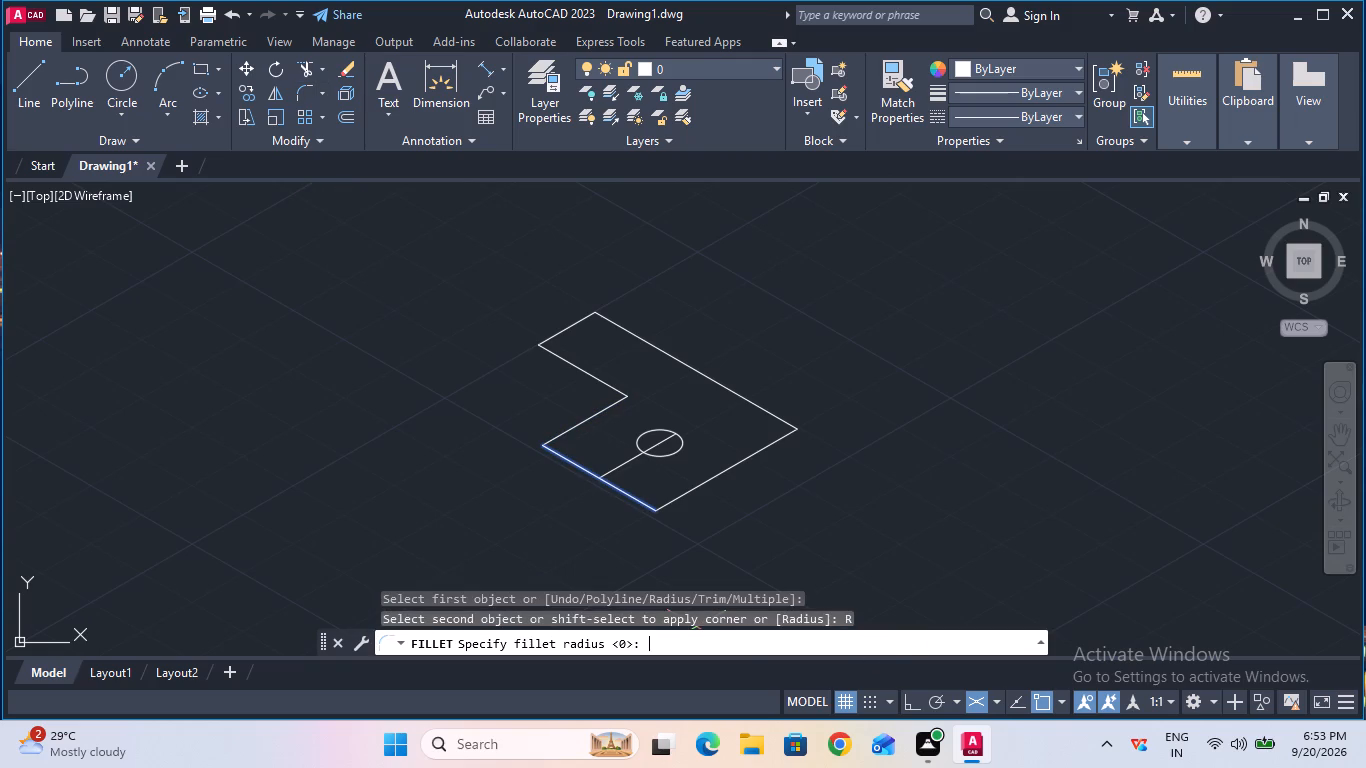
click(748, 650)
key(6)
key(Return)
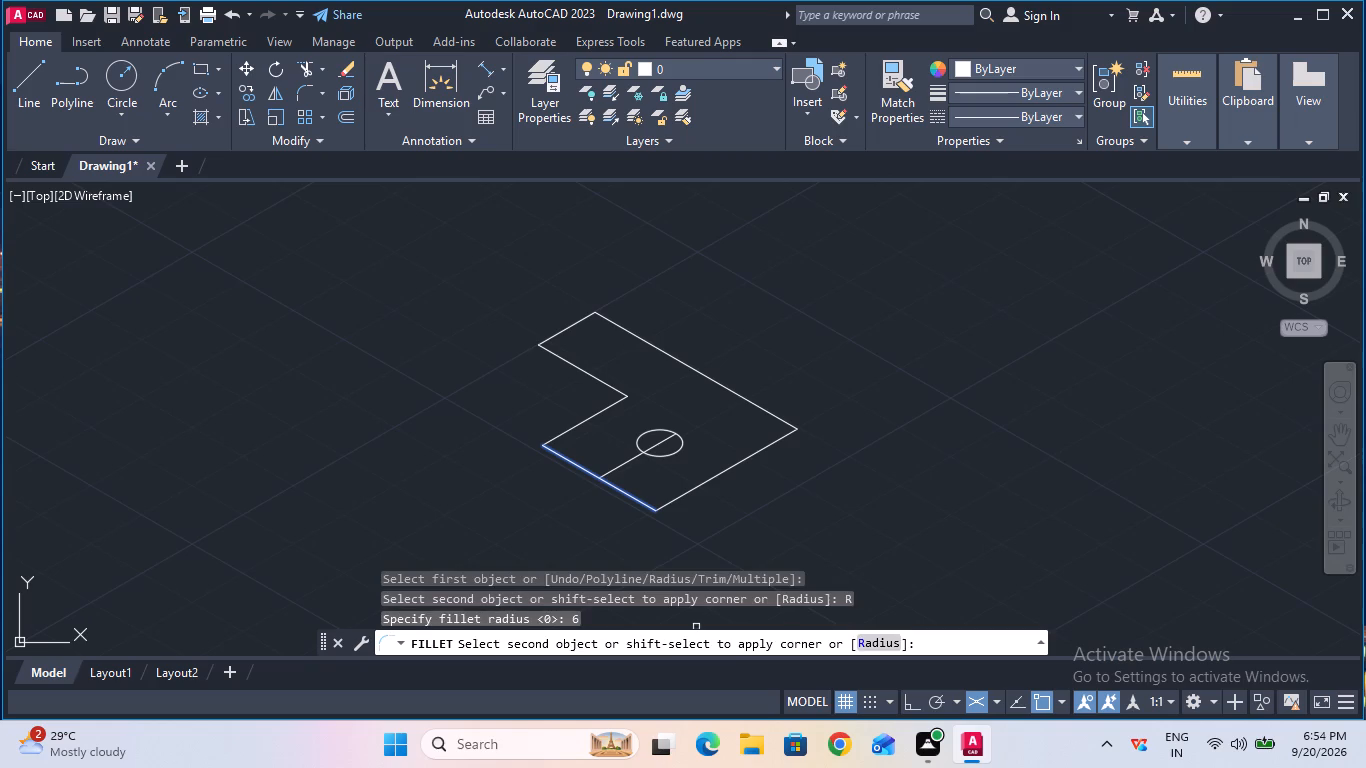
click(557, 435)
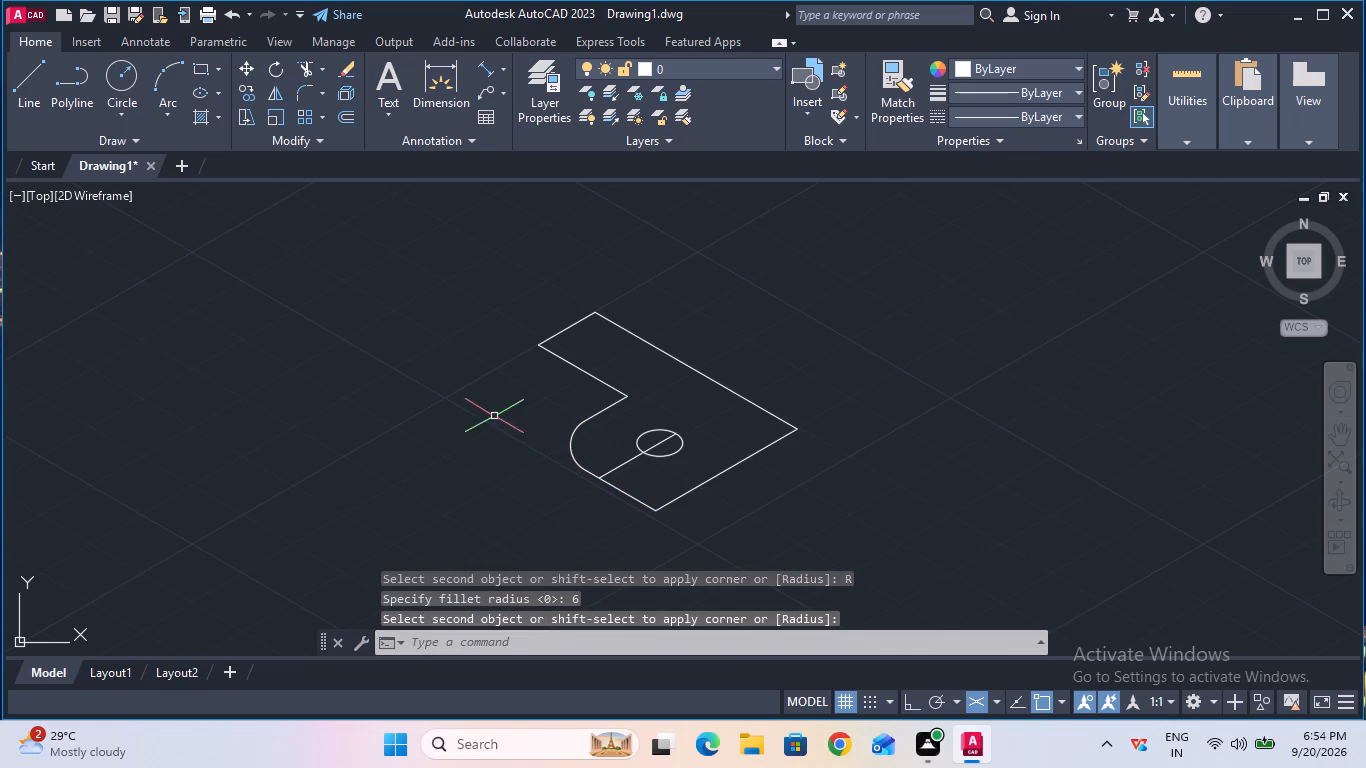
Fillet the outline's bottom corner, inner corner and right corner with the same radius of 6.
click(306, 98)
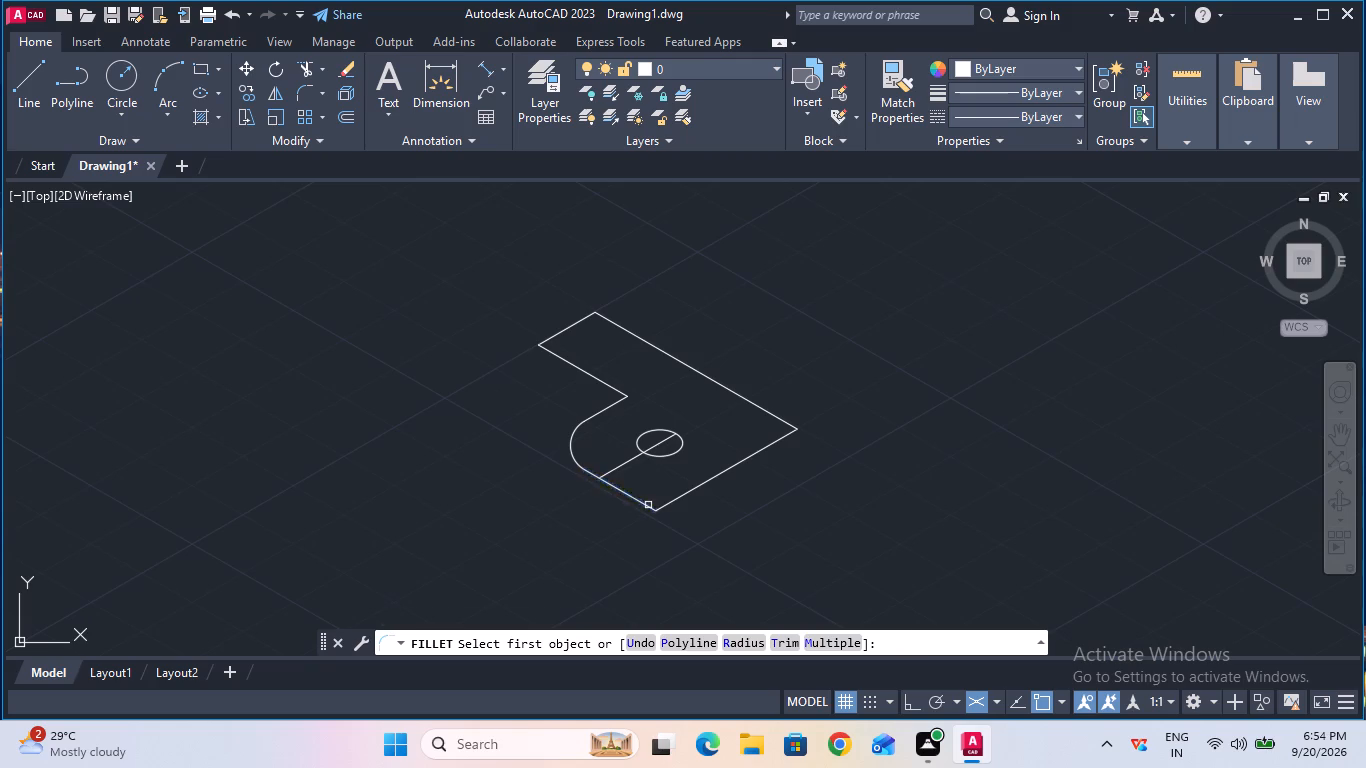
click(648, 505)
click(671, 500)
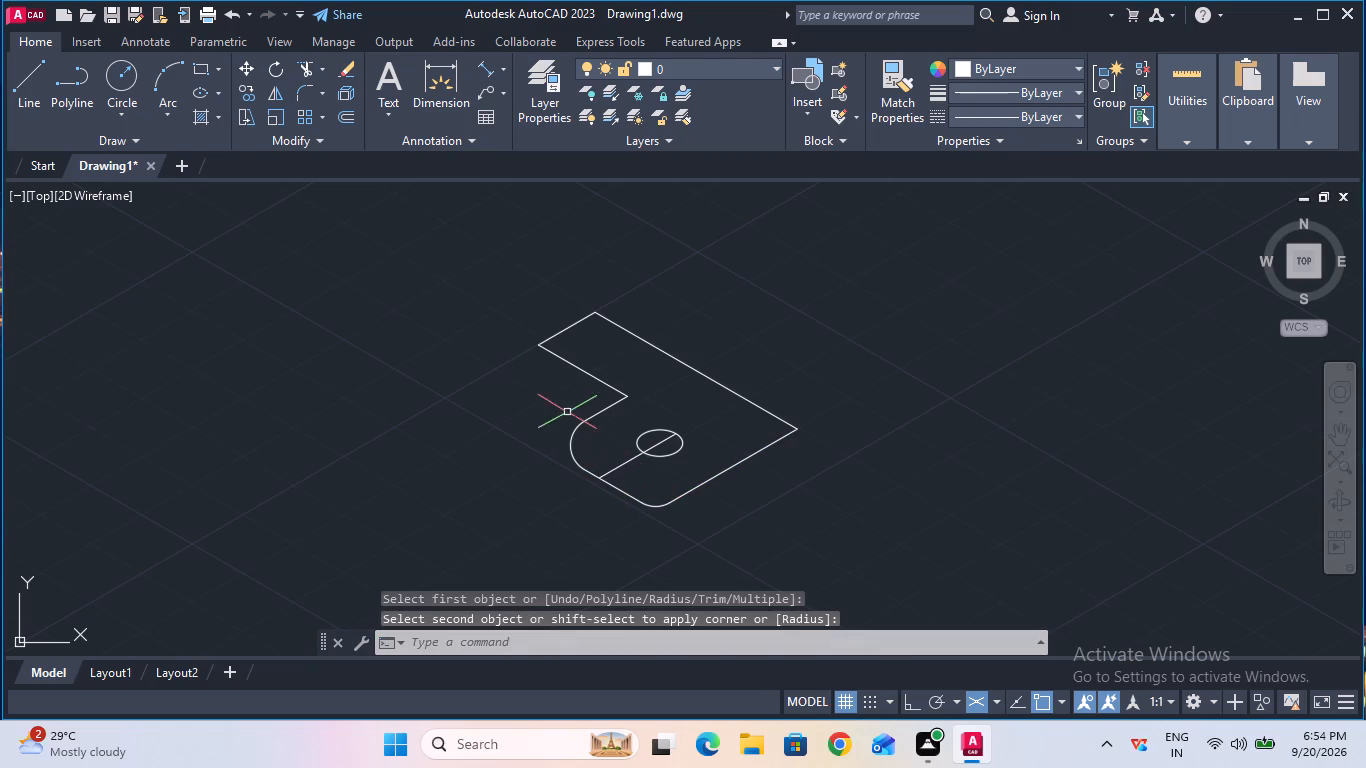
click(306, 86)
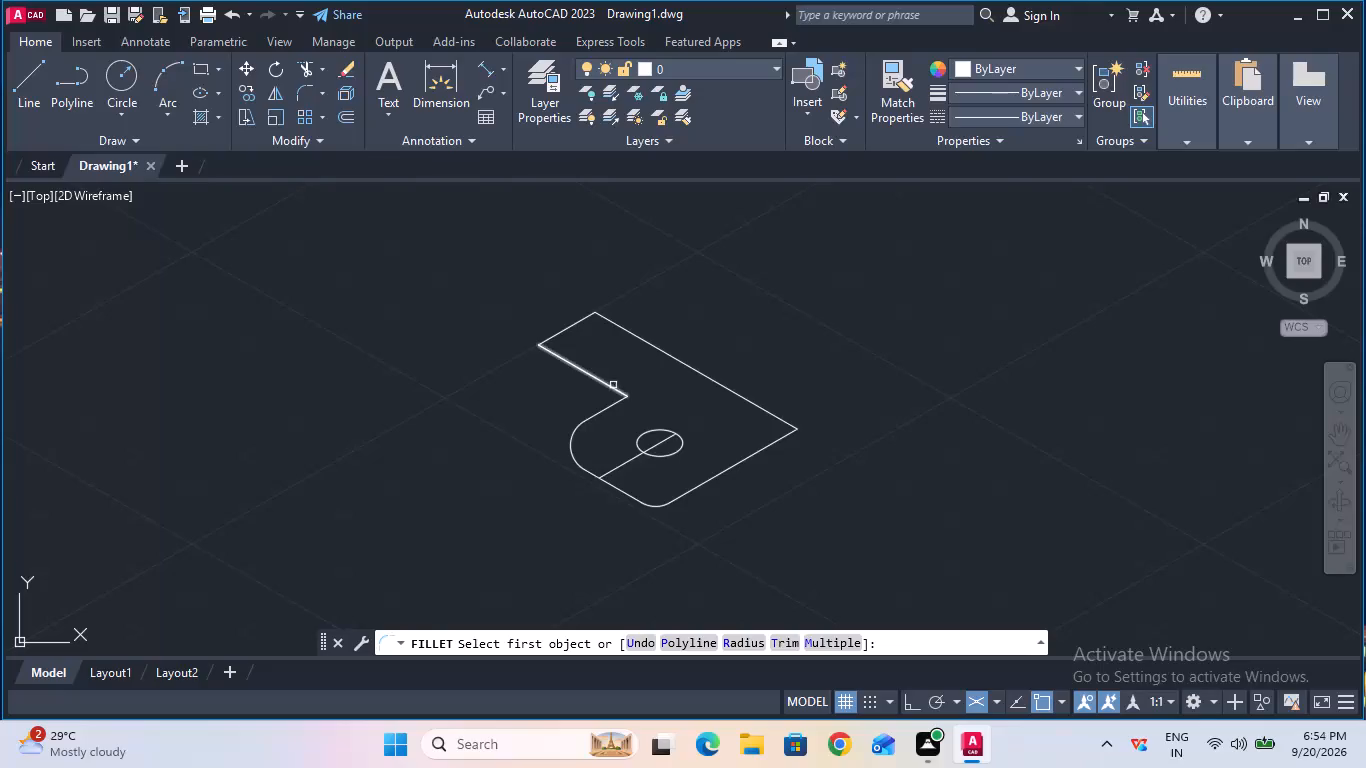
click(611, 386)
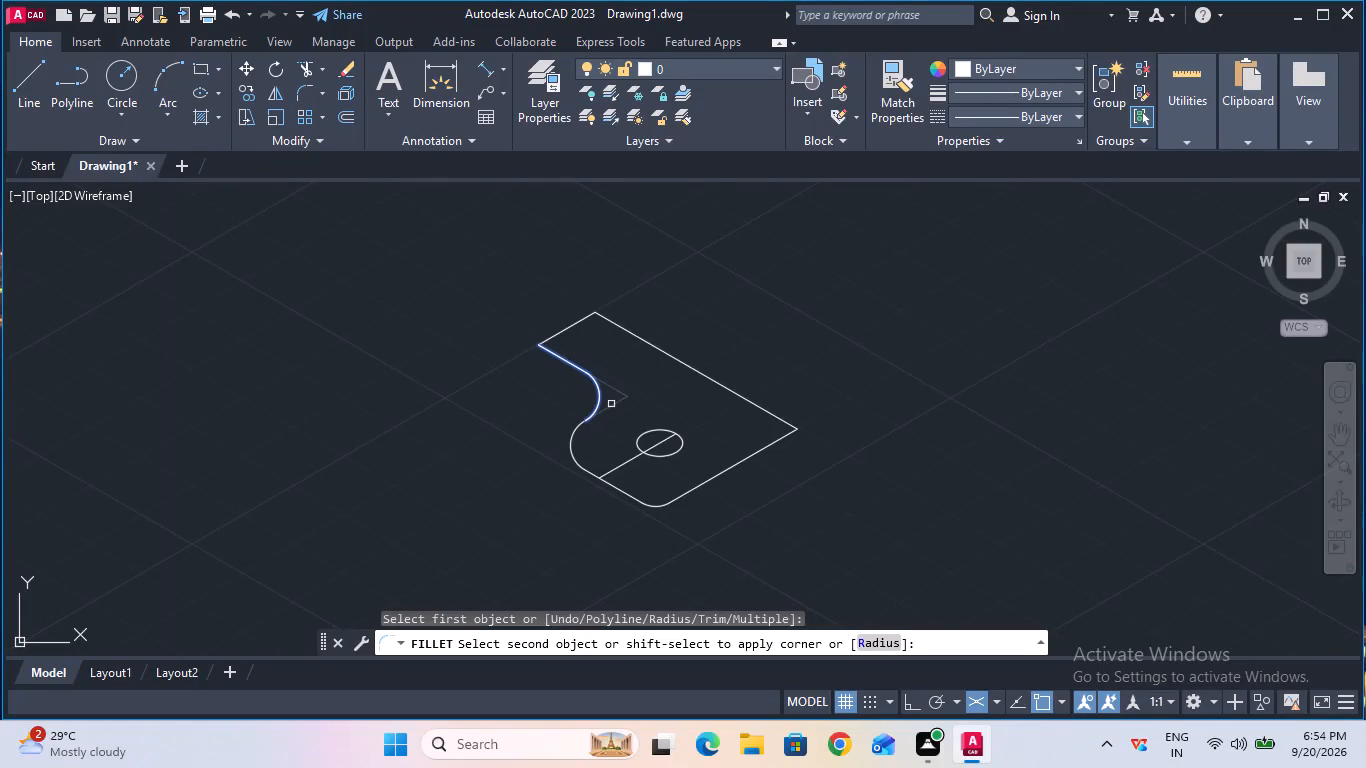
click(611, 405)
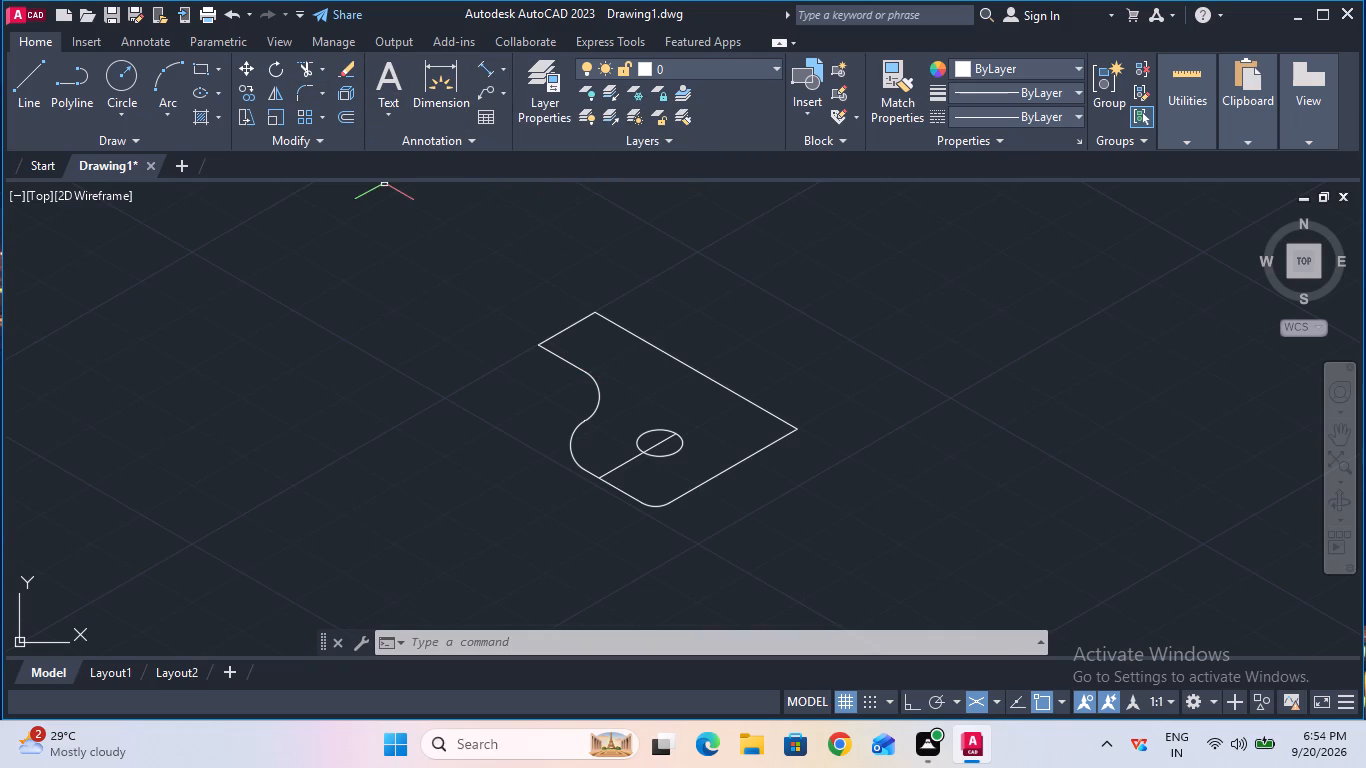
click(303, 97)
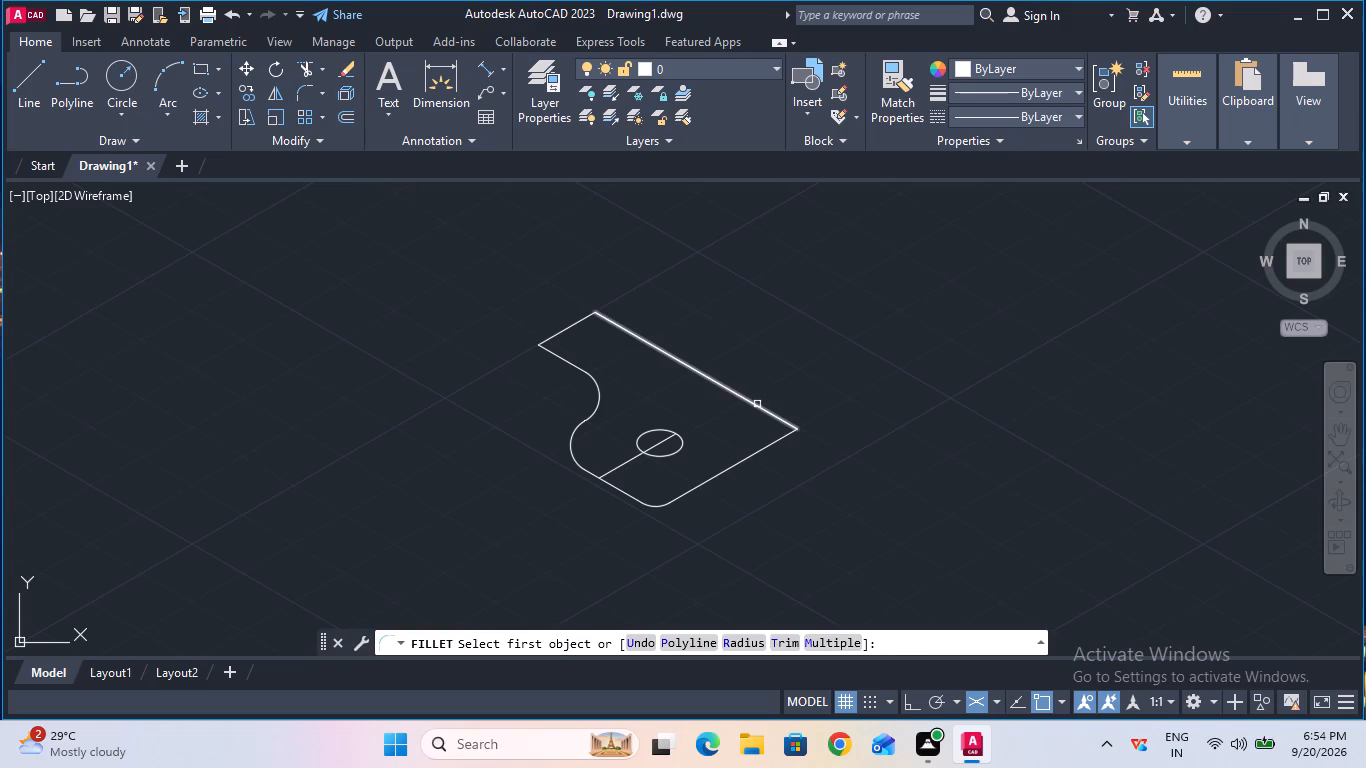
click(757, 405)
click(777, 444)
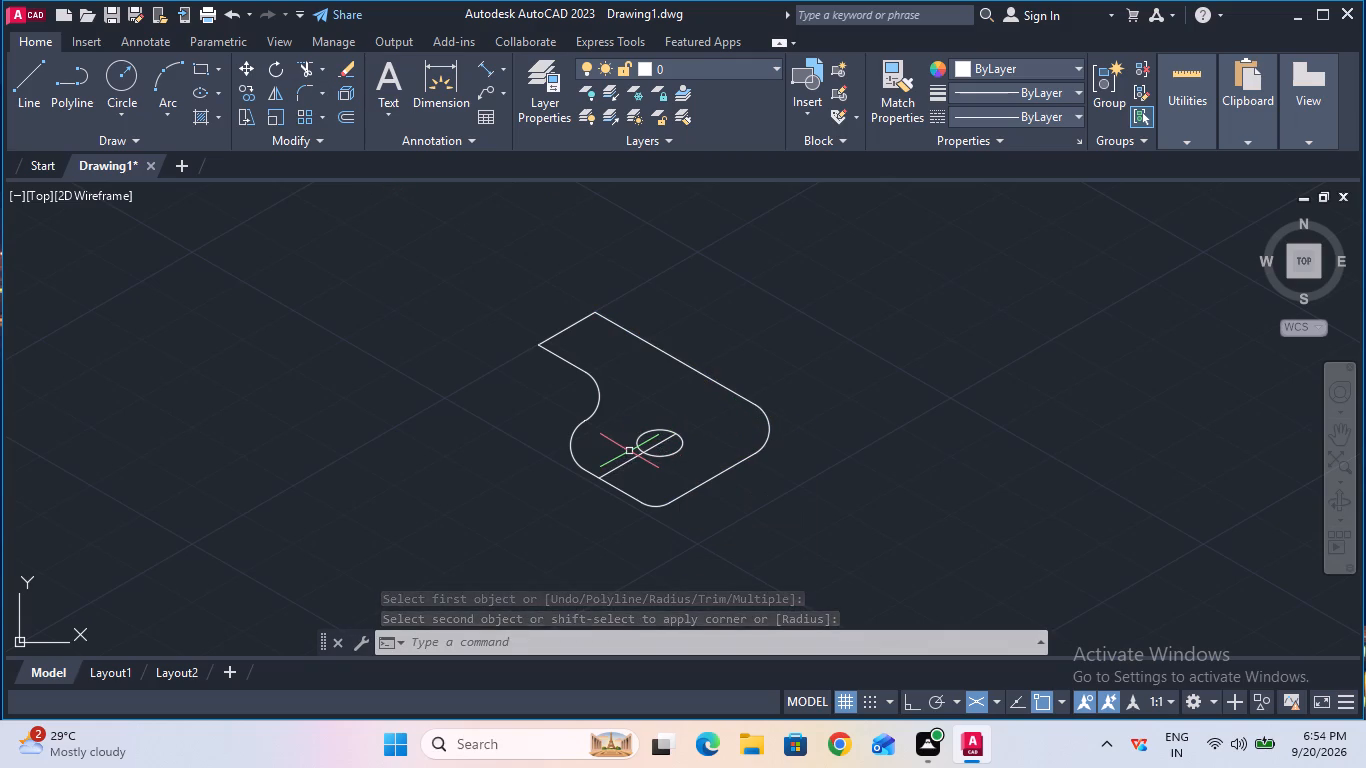
With Ortho on, draw a line 4 long from the isocircle's center toward its lower-right side, across the center line.
ctrl+scroll(629, 451, up, 2)
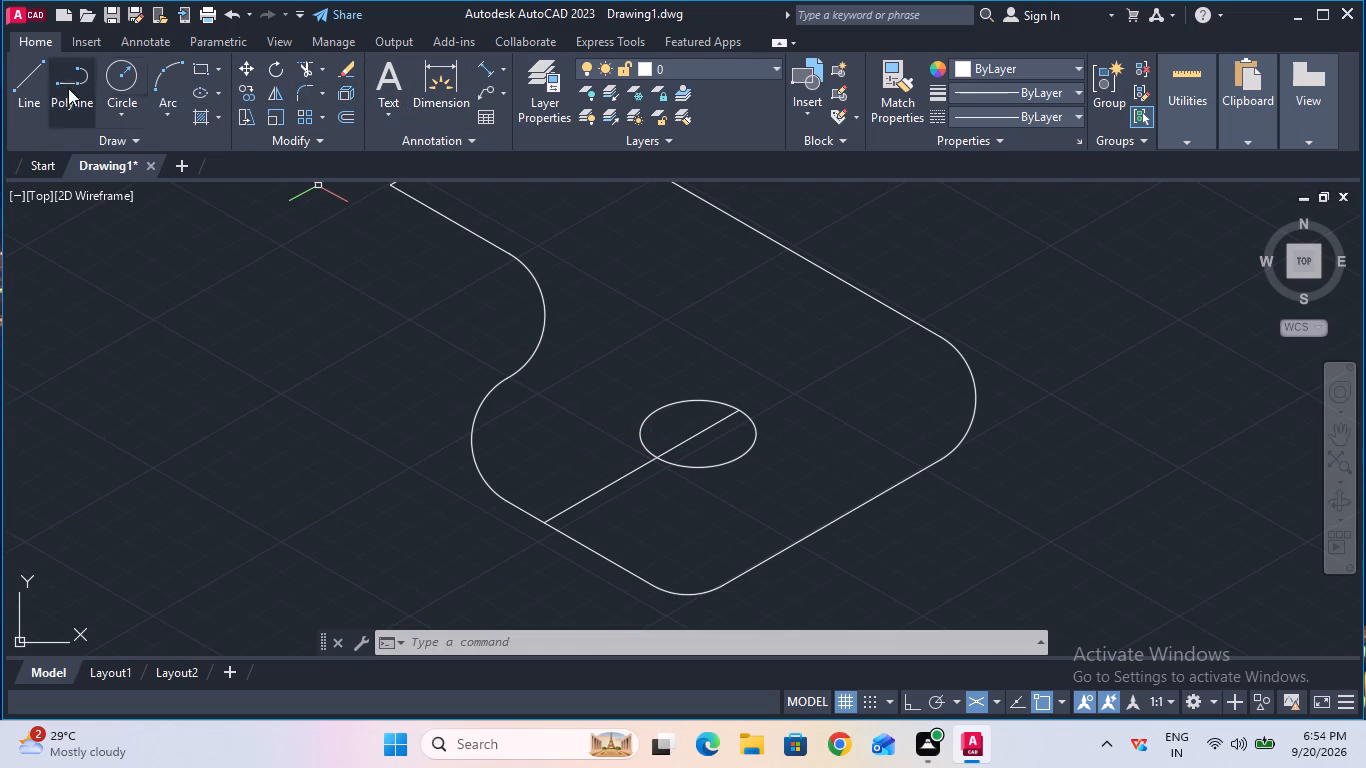
click(26, 80)
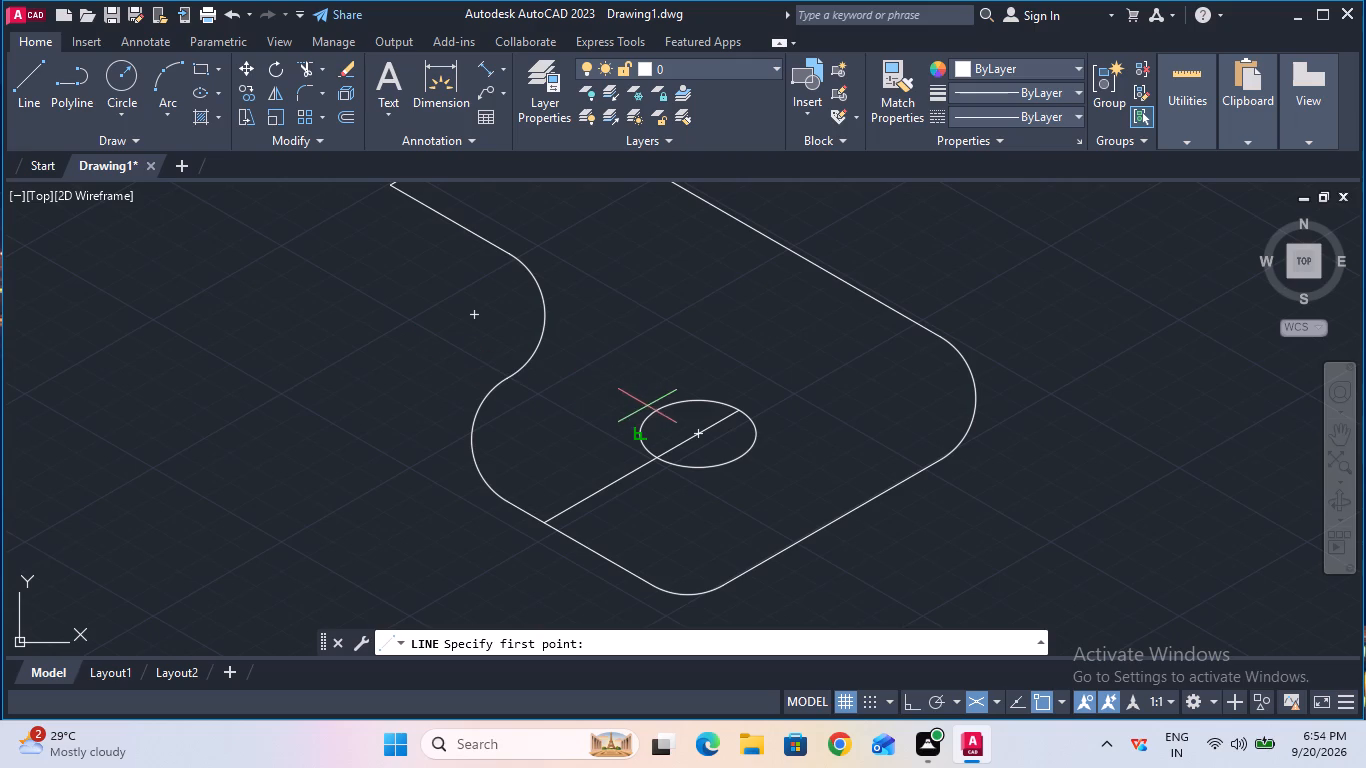
click(694, 438)
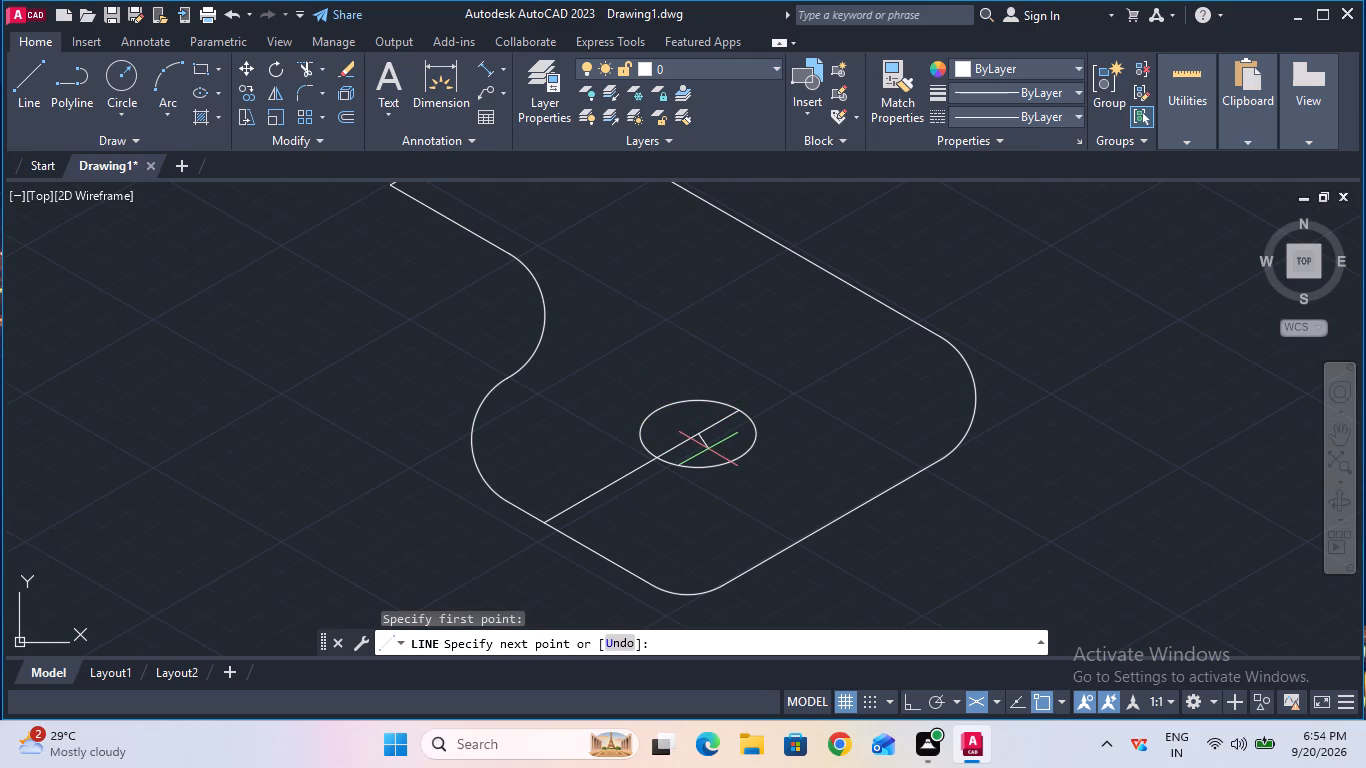
key(F8)
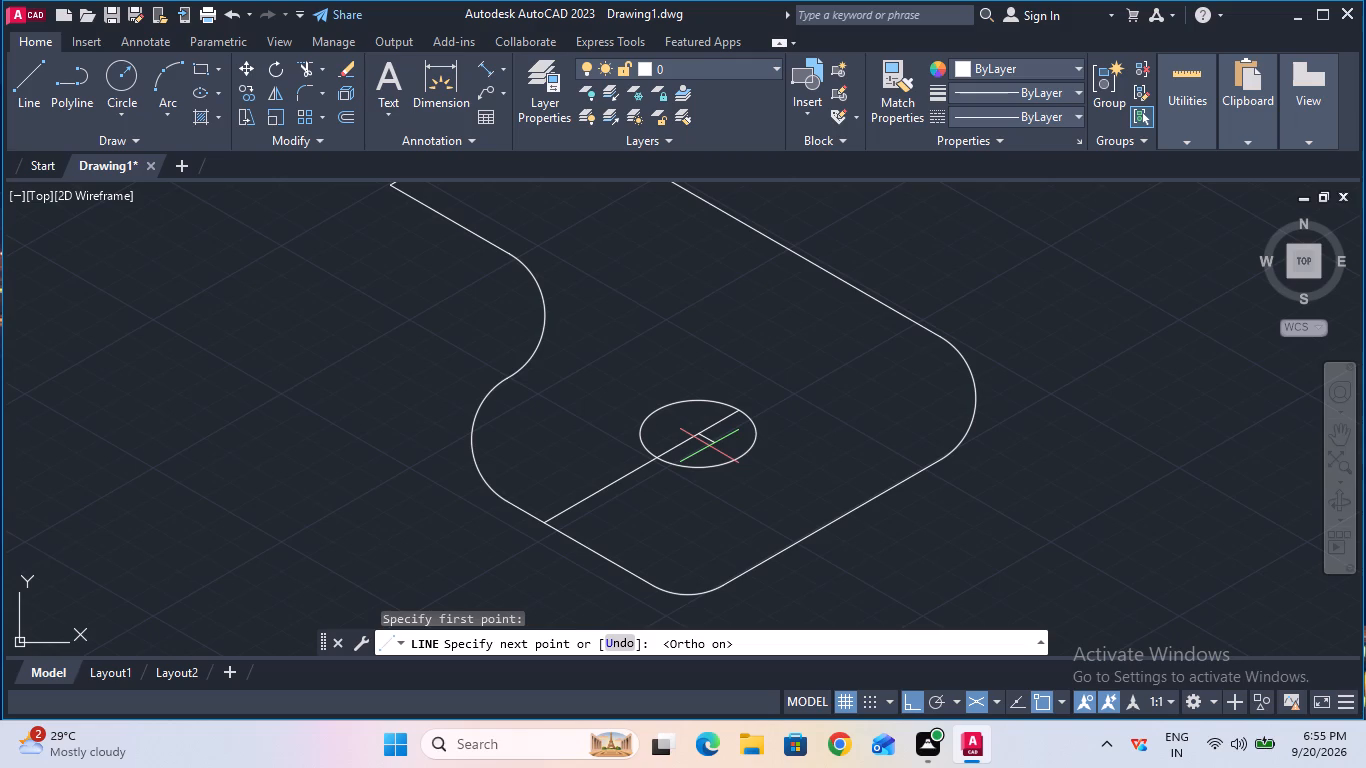
key(4)
key(Return)
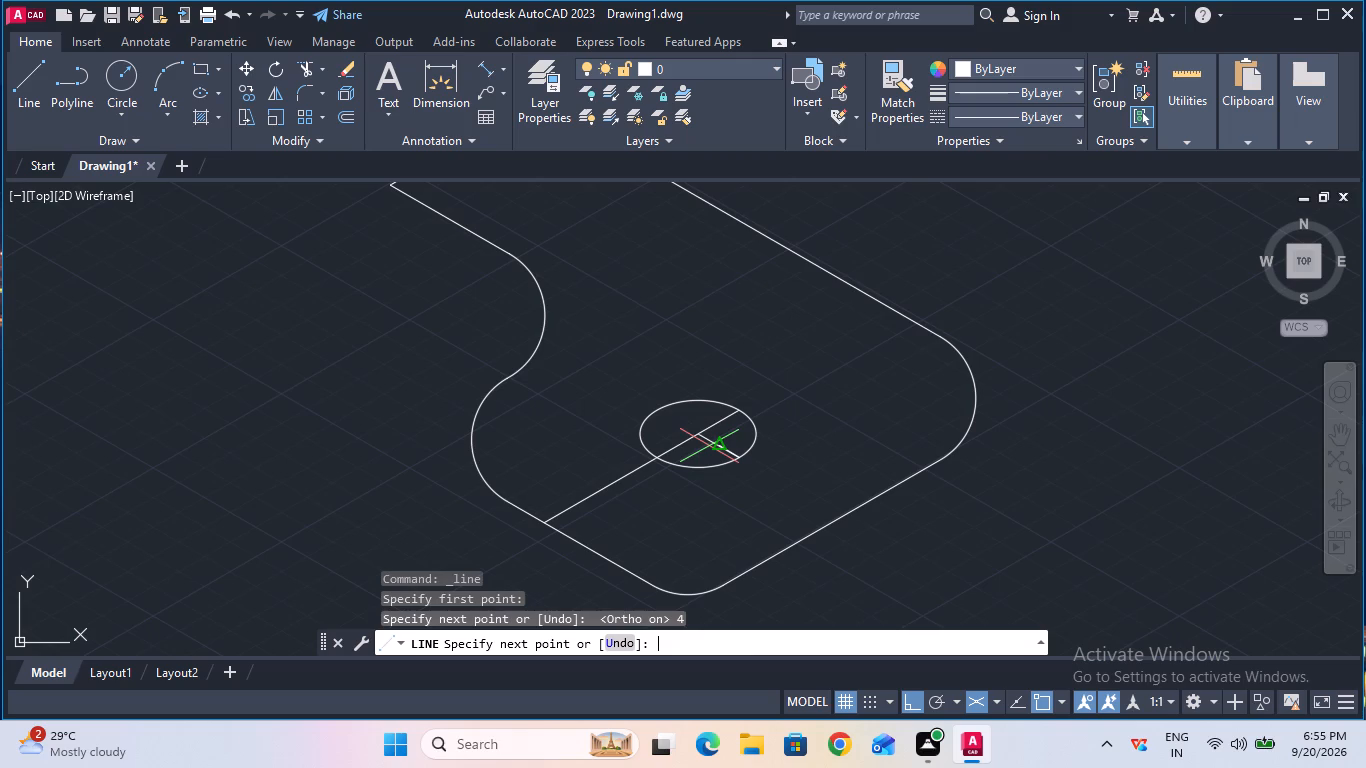
key(Escape)
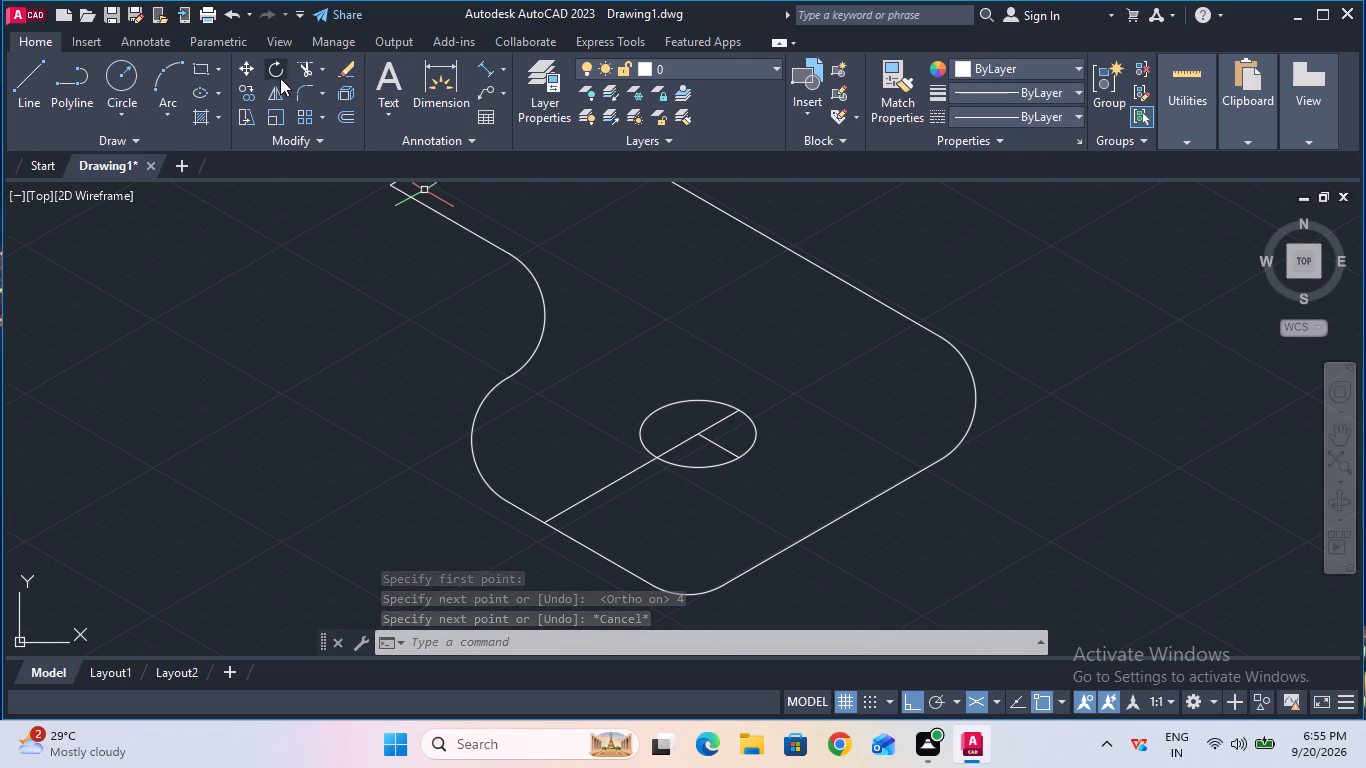
Extend the short cross line through the isocircle's center to the circle's opposite, upper-left side.
click(320, 72)
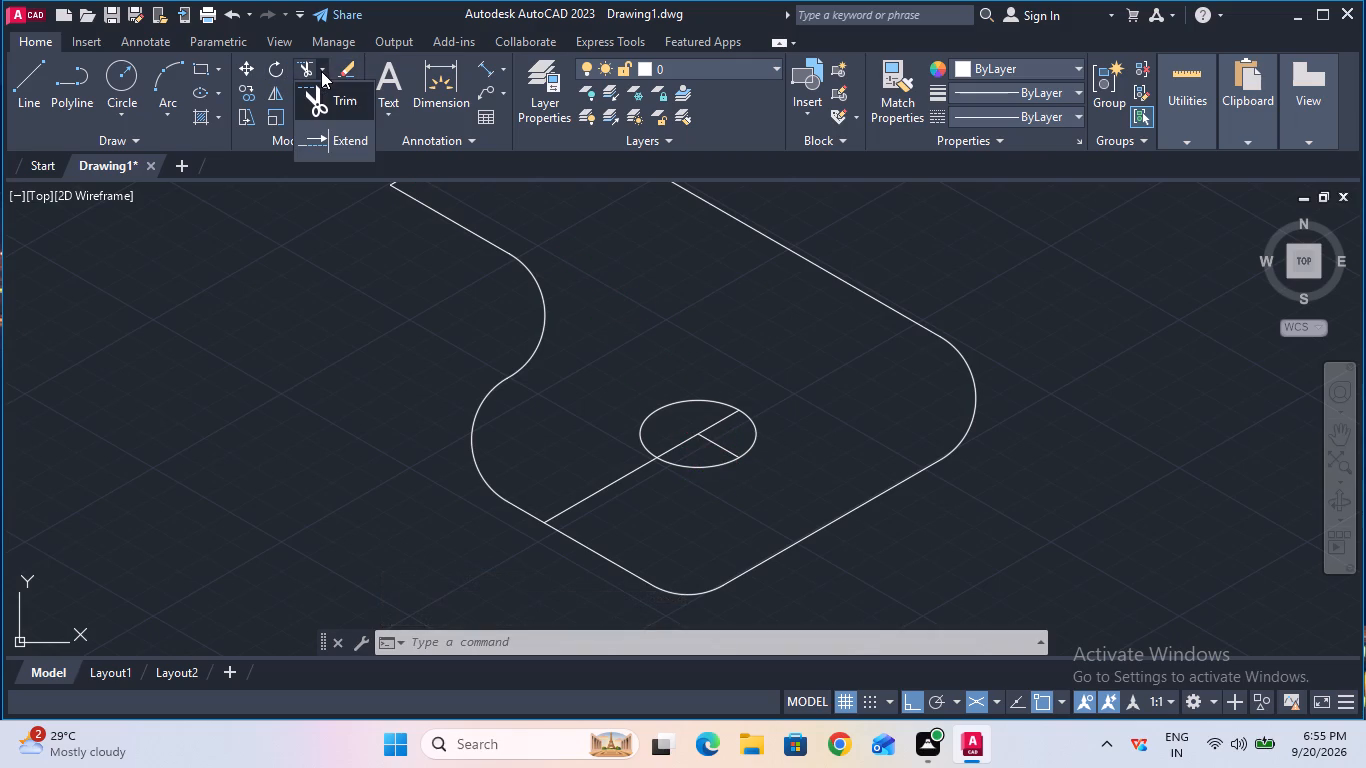
click(331, 143)
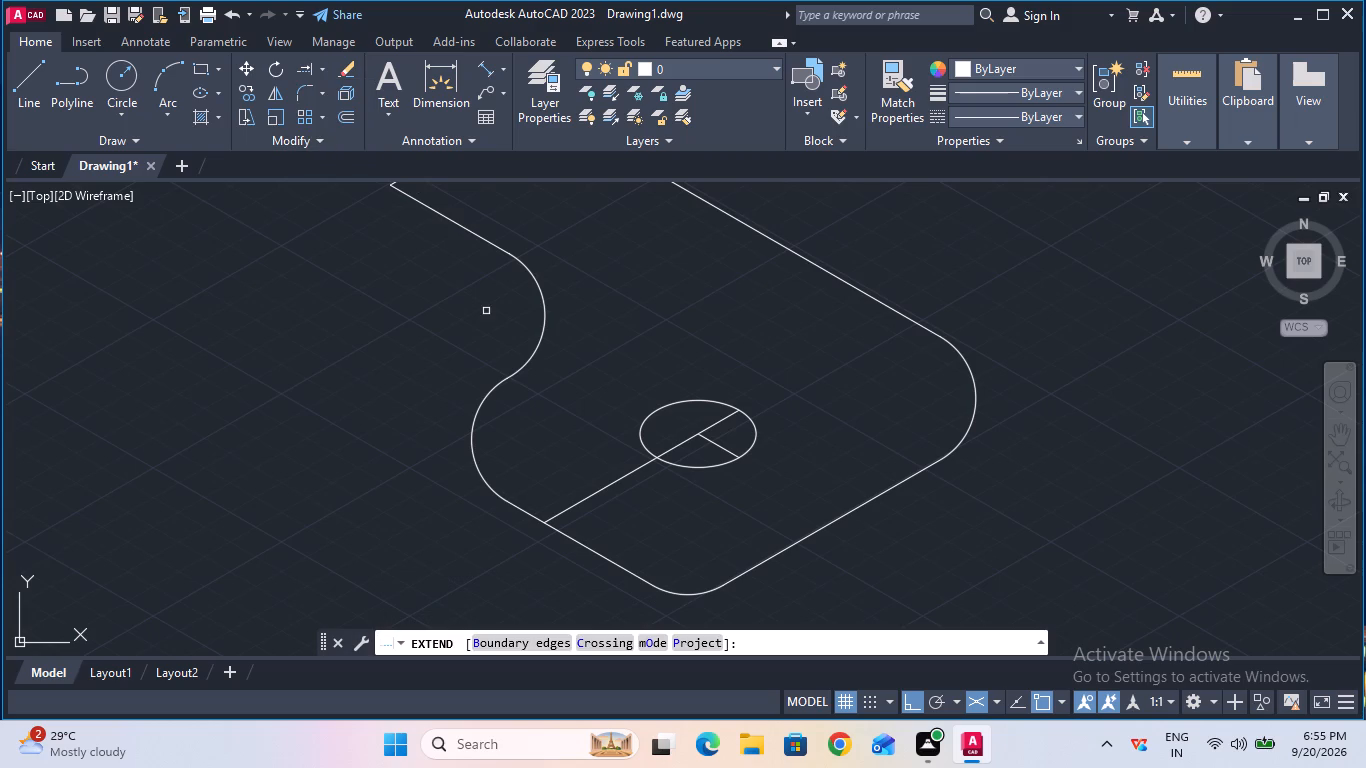
click(711, 444)
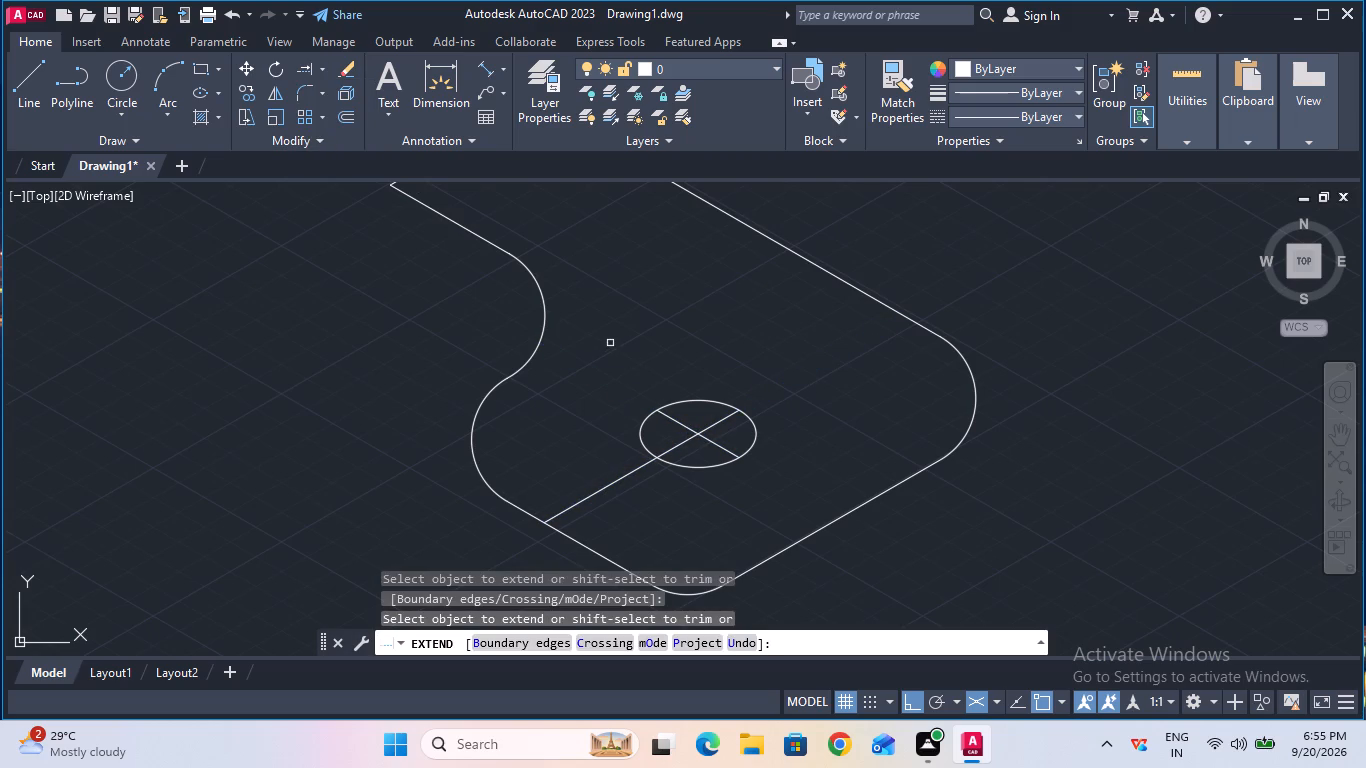
key(Escape)
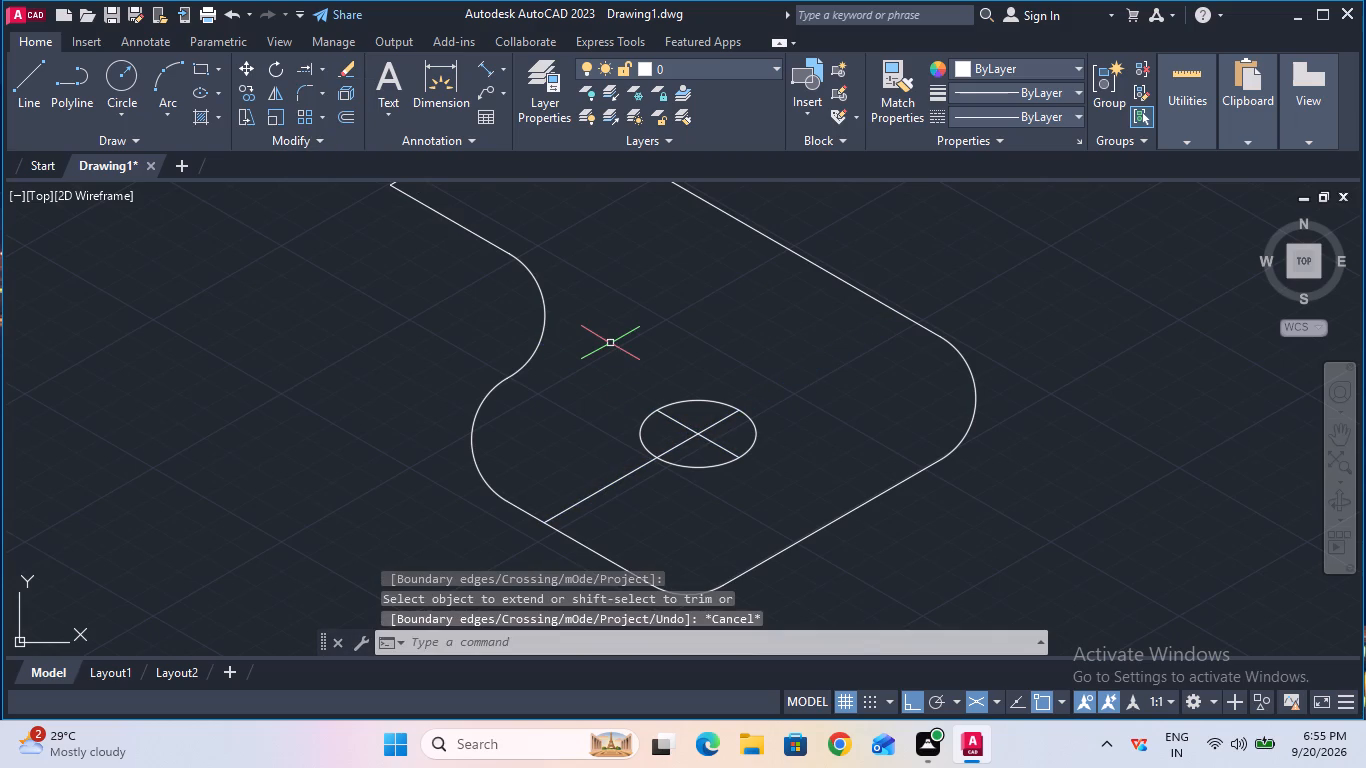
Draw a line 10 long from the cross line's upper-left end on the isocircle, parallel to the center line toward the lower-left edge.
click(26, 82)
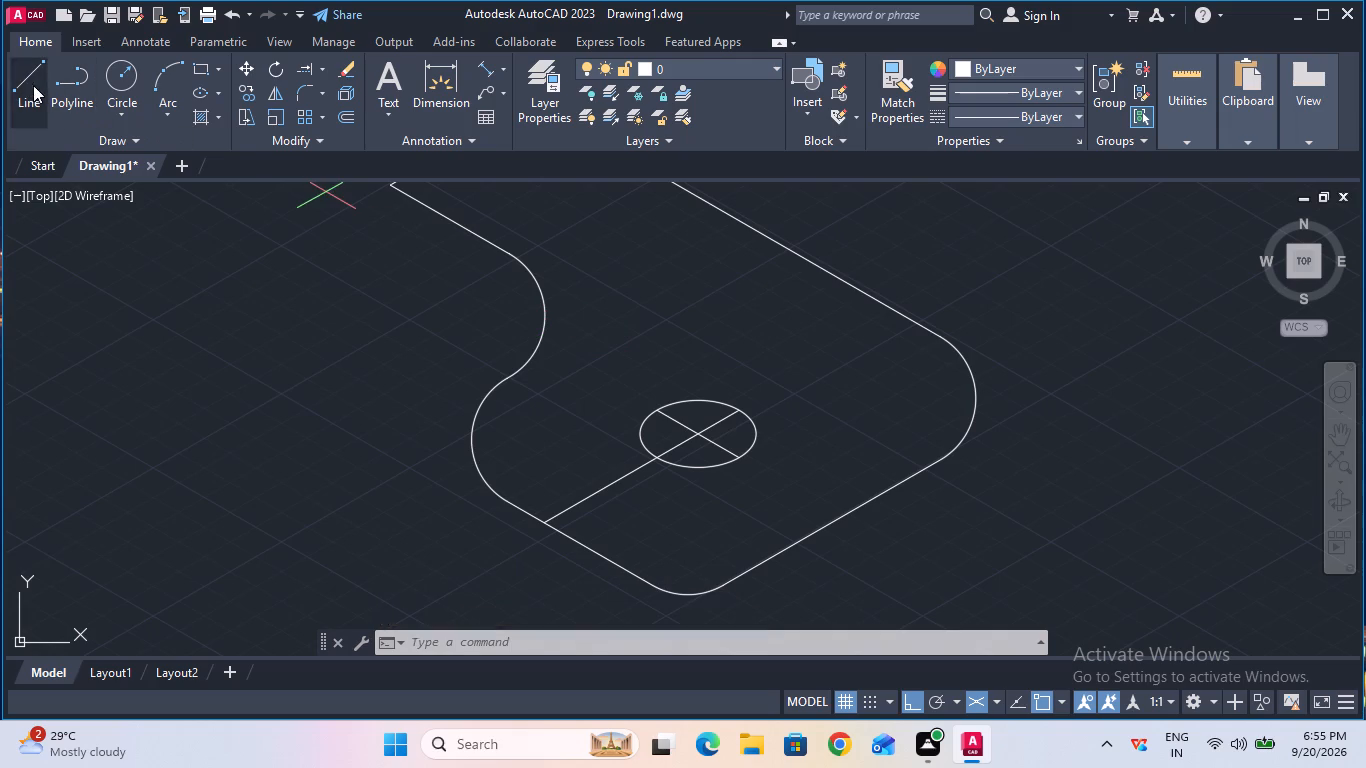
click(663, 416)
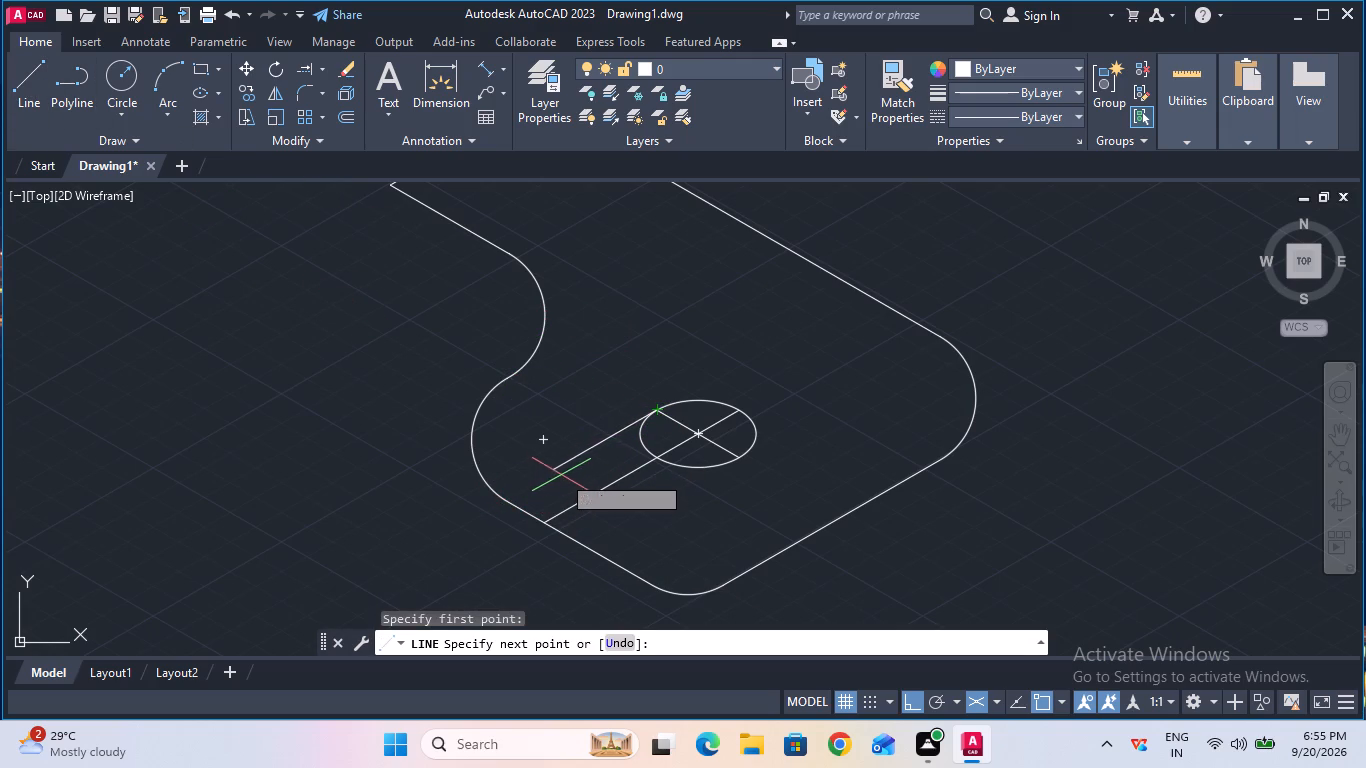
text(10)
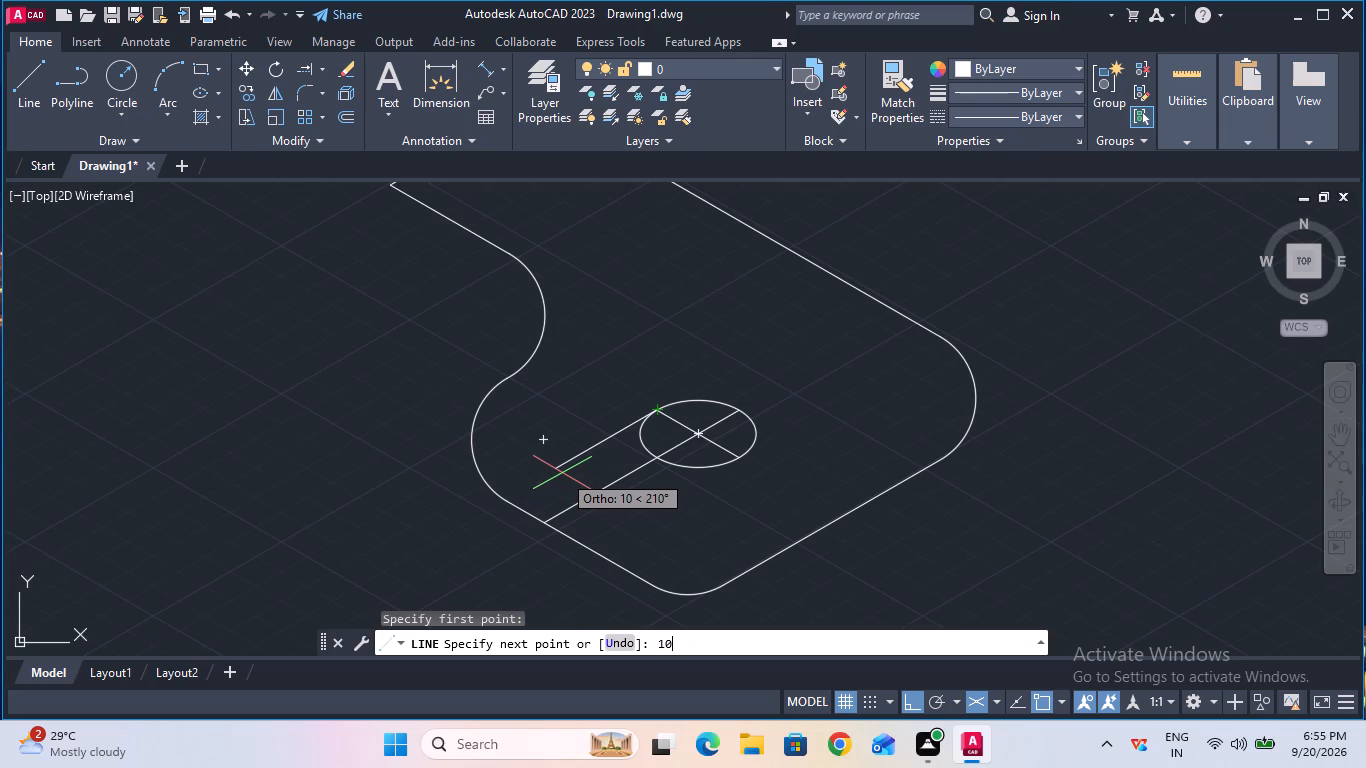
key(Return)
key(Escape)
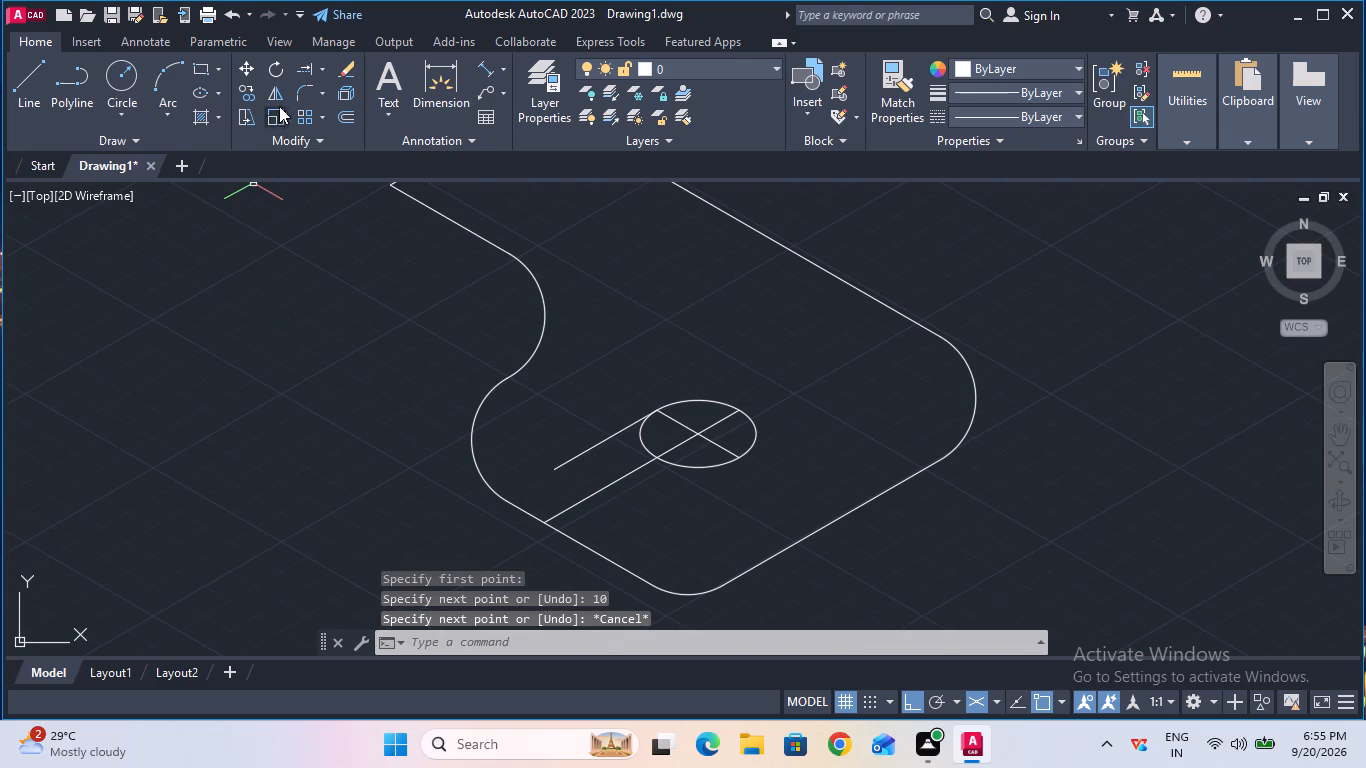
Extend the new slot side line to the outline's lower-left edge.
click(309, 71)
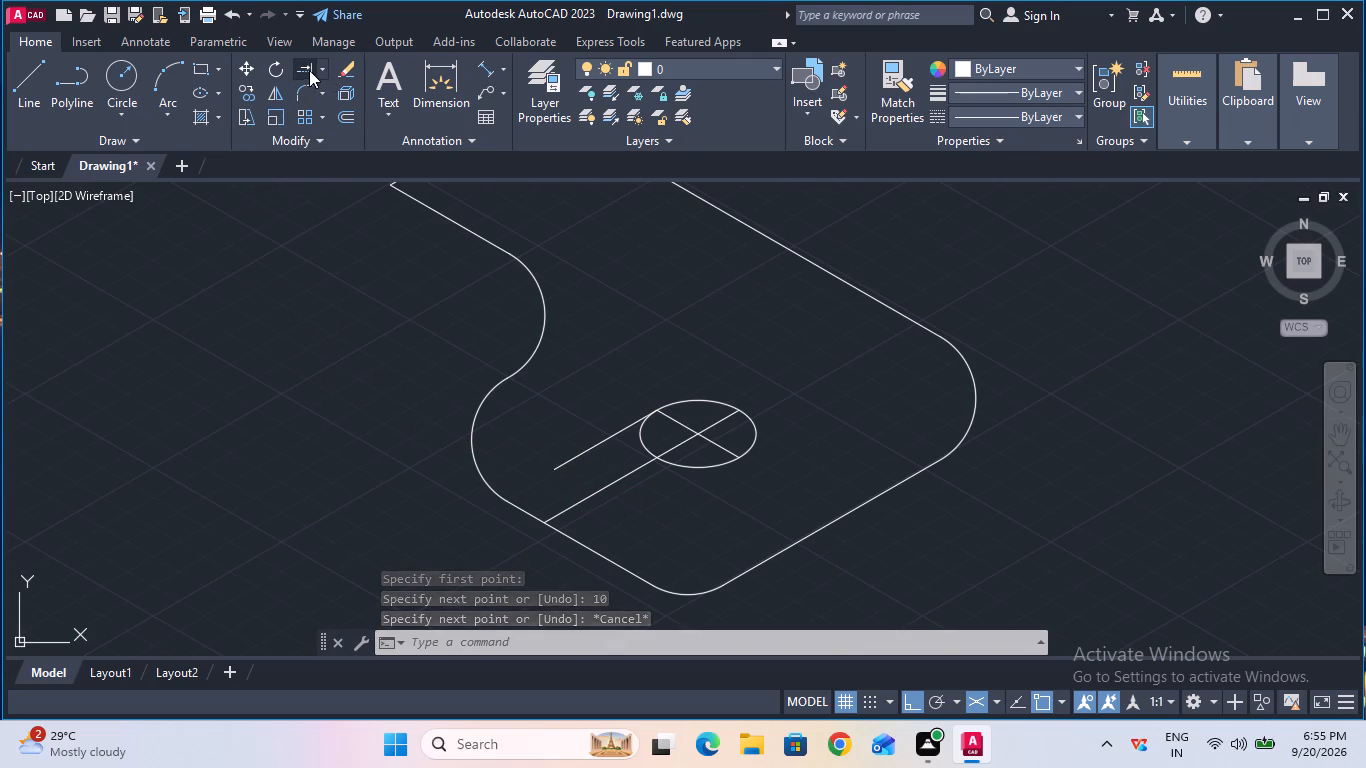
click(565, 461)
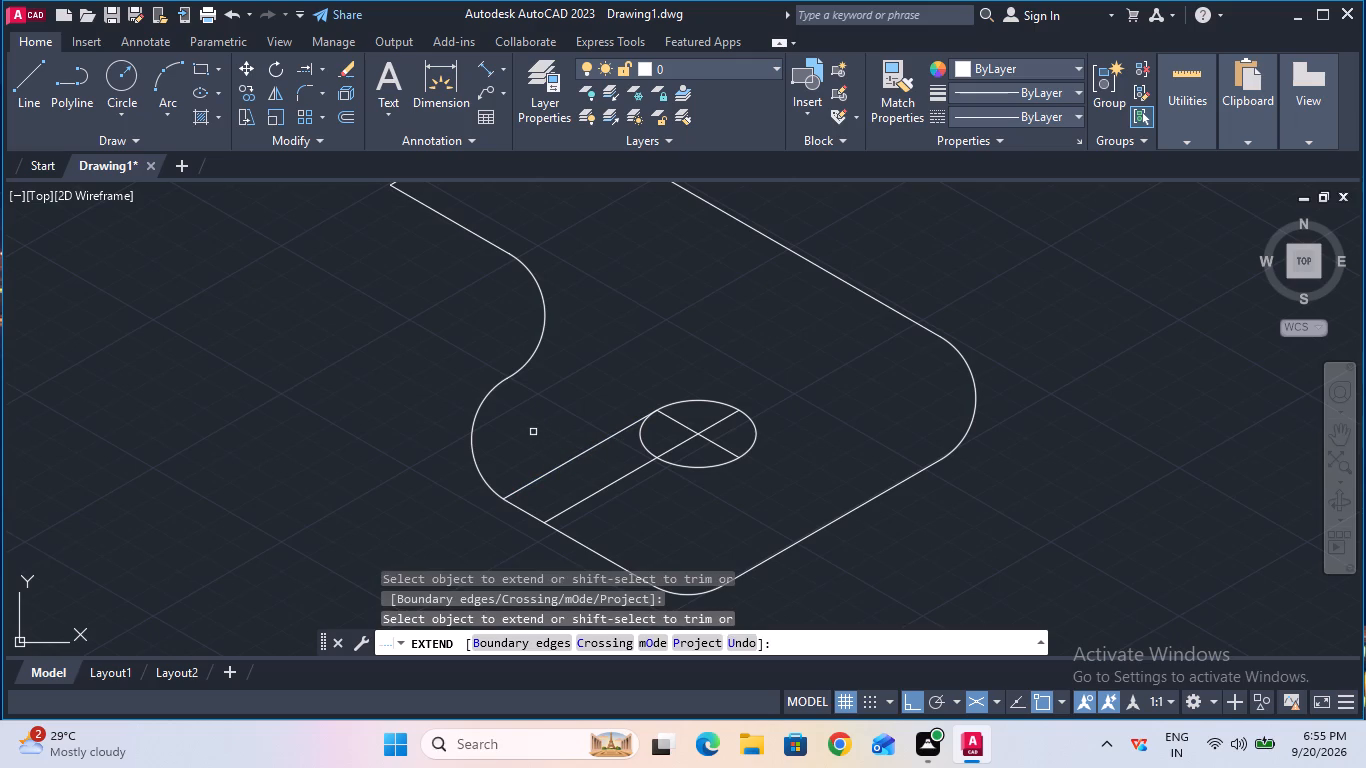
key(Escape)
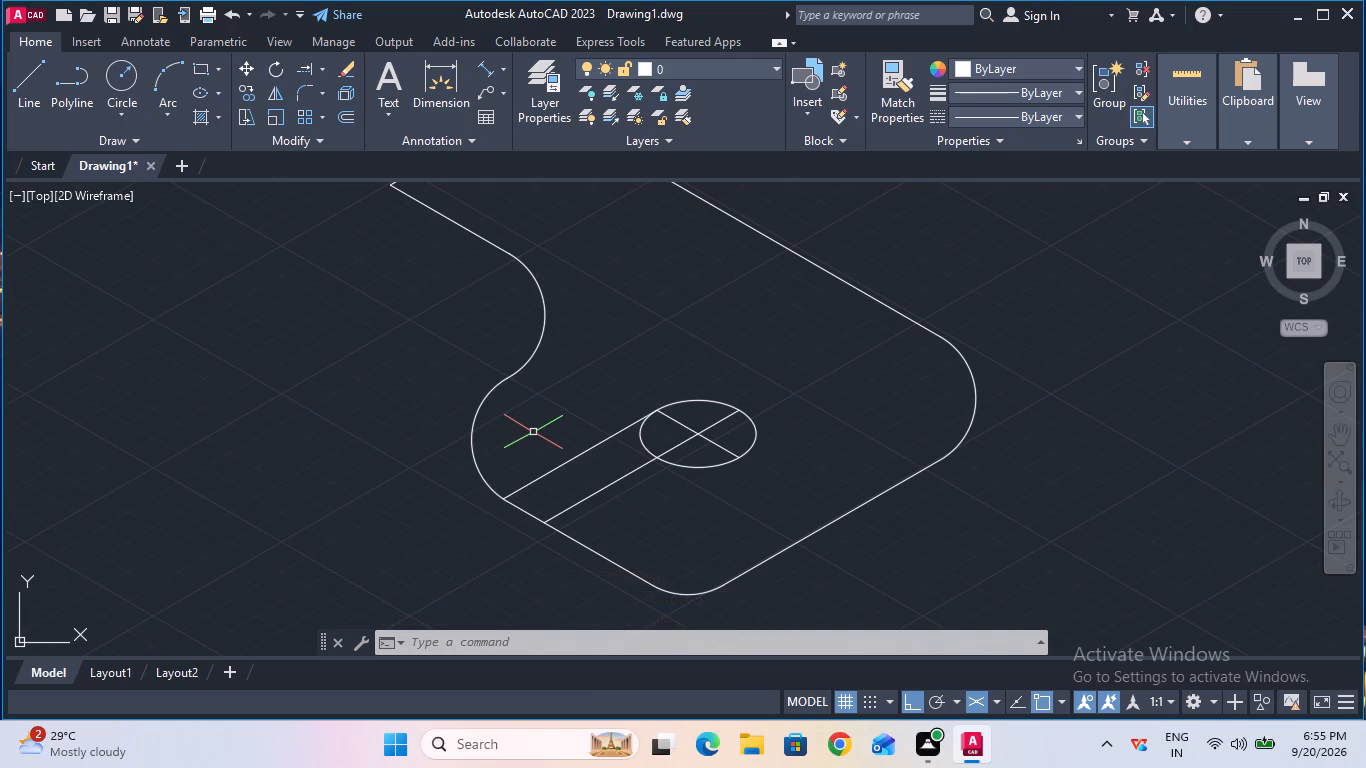
Undo the slot side line, the cross line through the isocircle and all the outline's corner fillets.
key(ctrl+z)
key(ctrl+z)
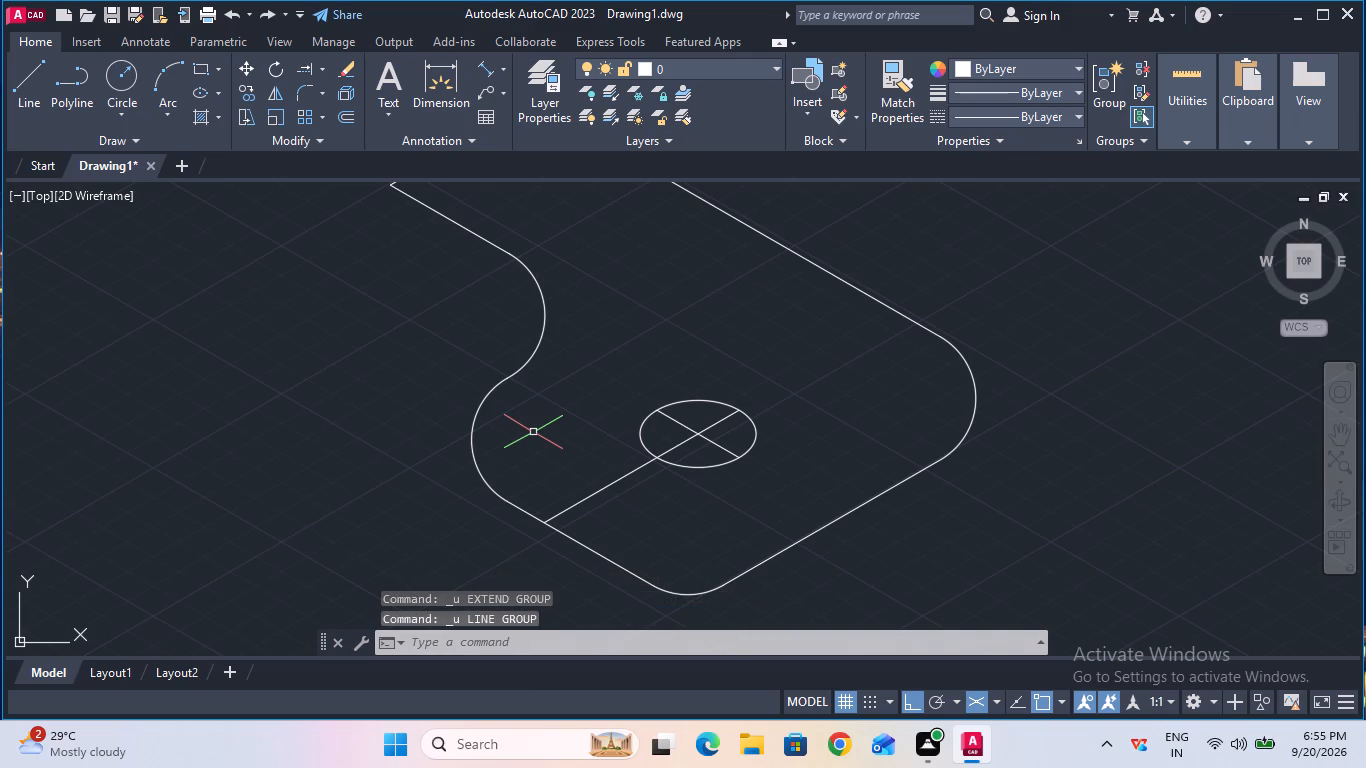
key(ctrl+z)
key(ctrl+z)
key(ctrl+z)
key(ctrl+z)
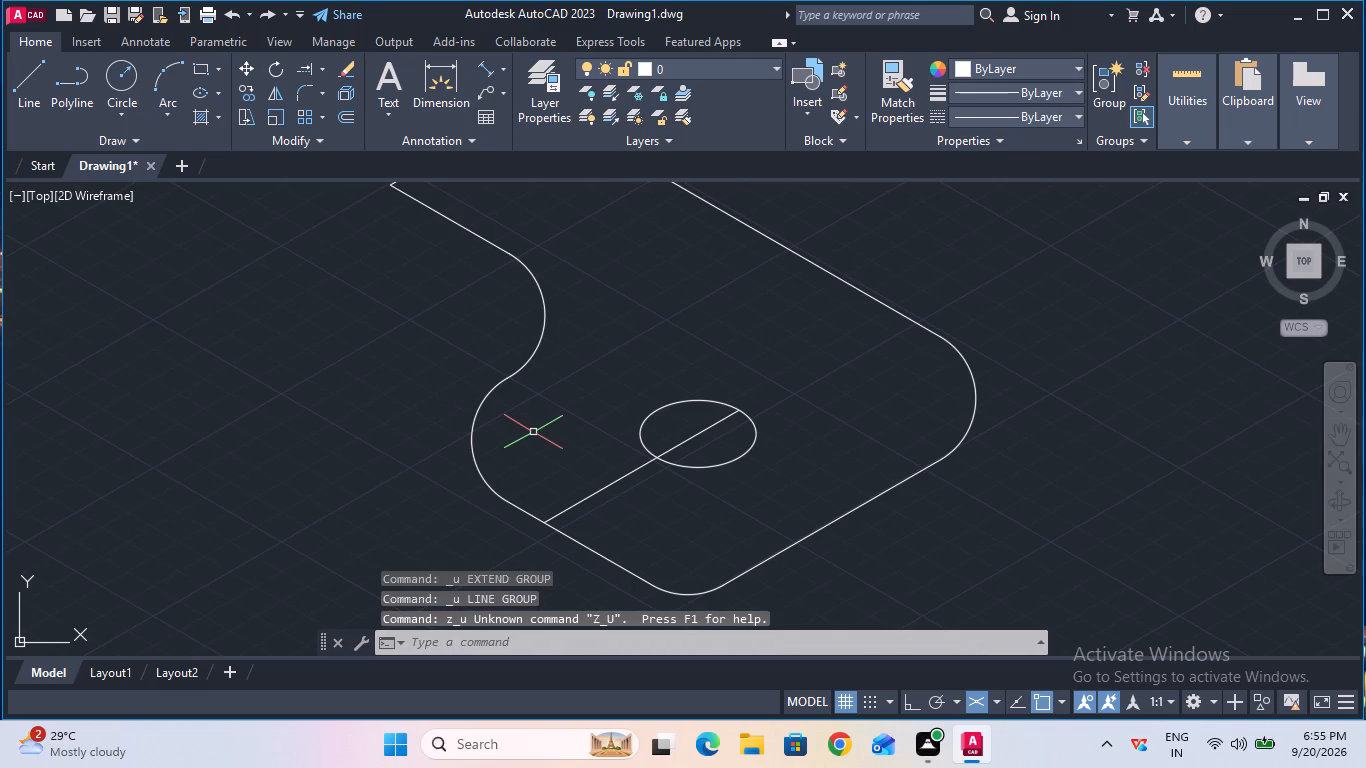
key(ctrl+z)
key(ctrl+z)
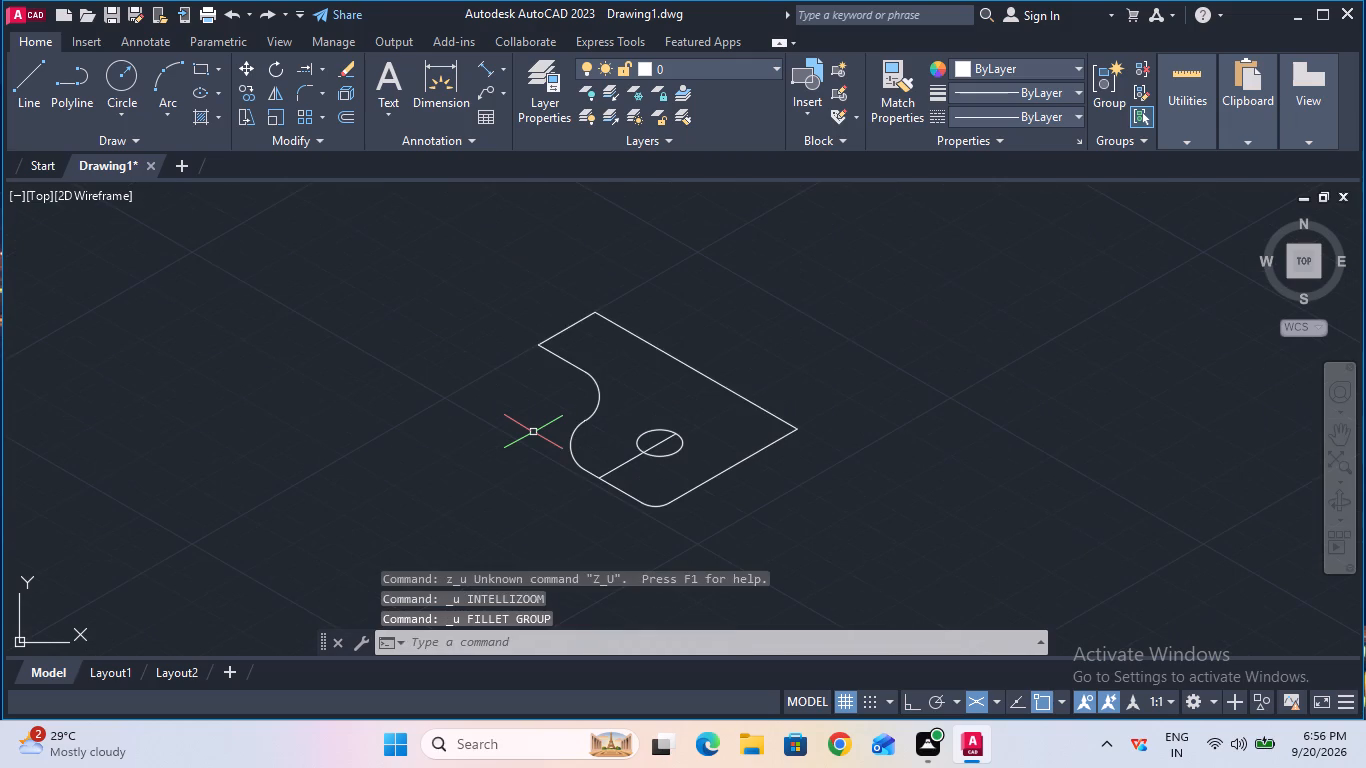
key(ctrl+z)
key(z)
key(ctrl+z)
key(ctrl+z)
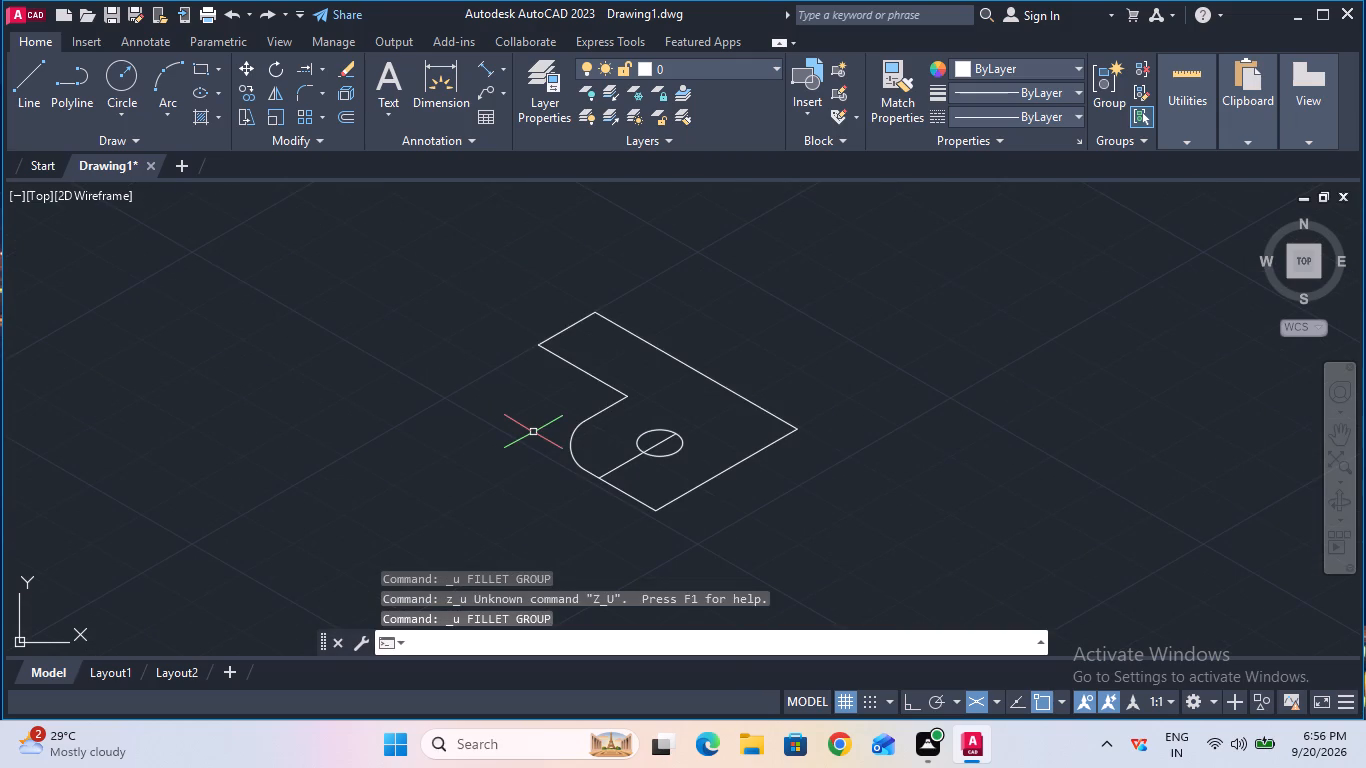
key(z)
key(ctrl+z)
key(ctrl+z)
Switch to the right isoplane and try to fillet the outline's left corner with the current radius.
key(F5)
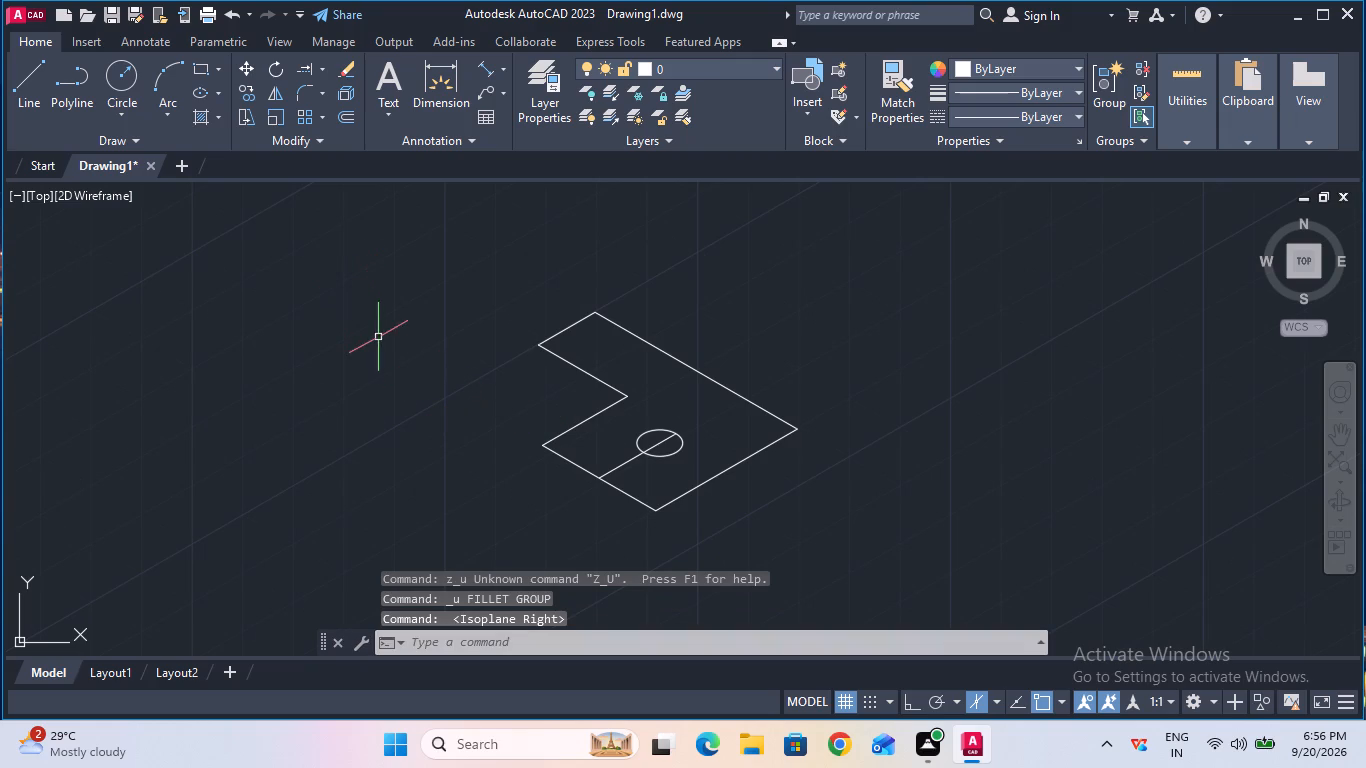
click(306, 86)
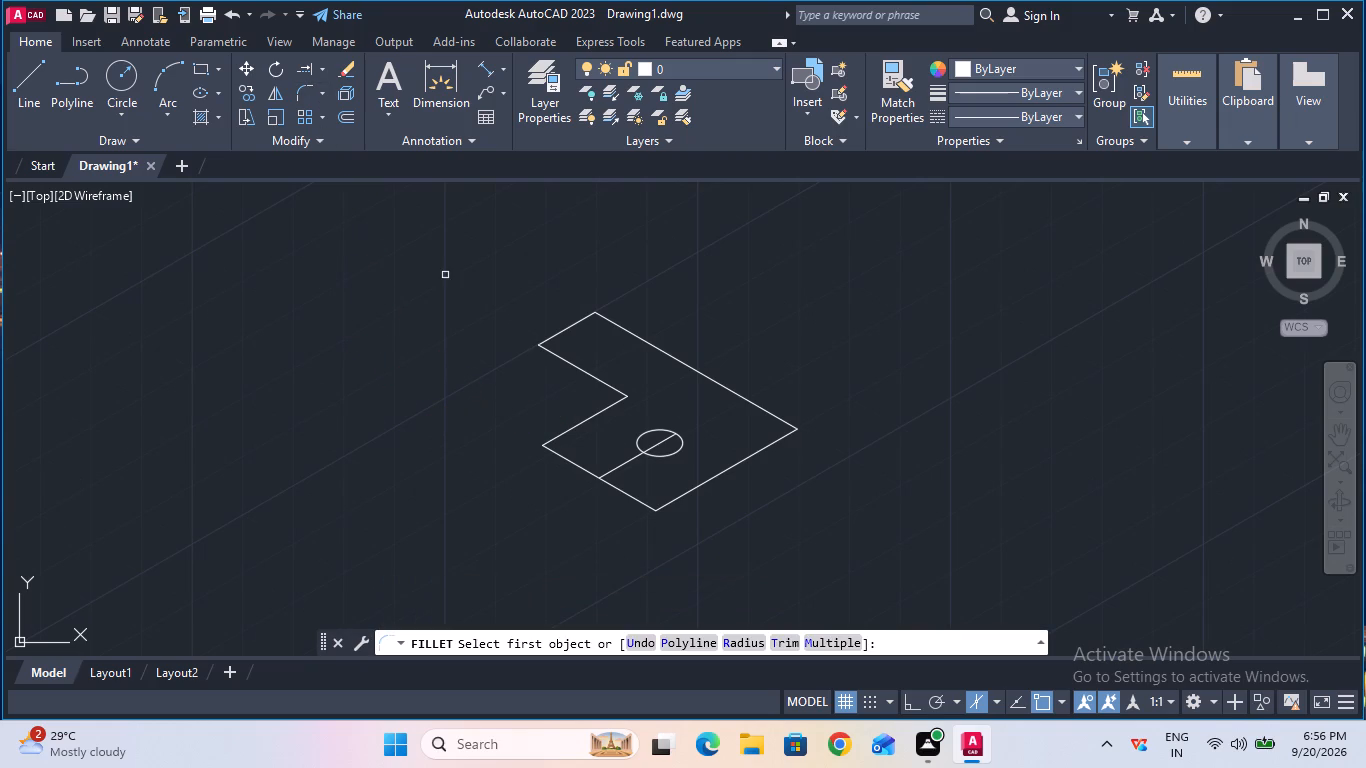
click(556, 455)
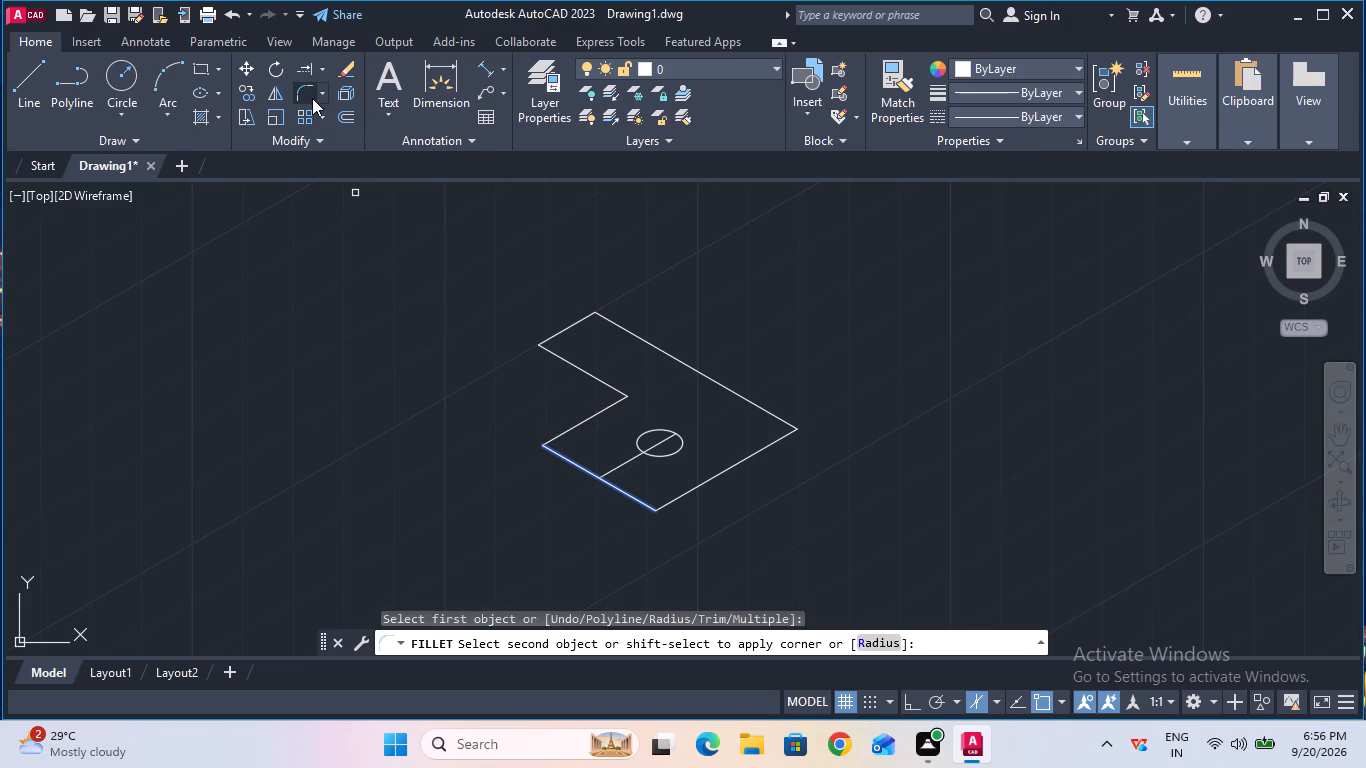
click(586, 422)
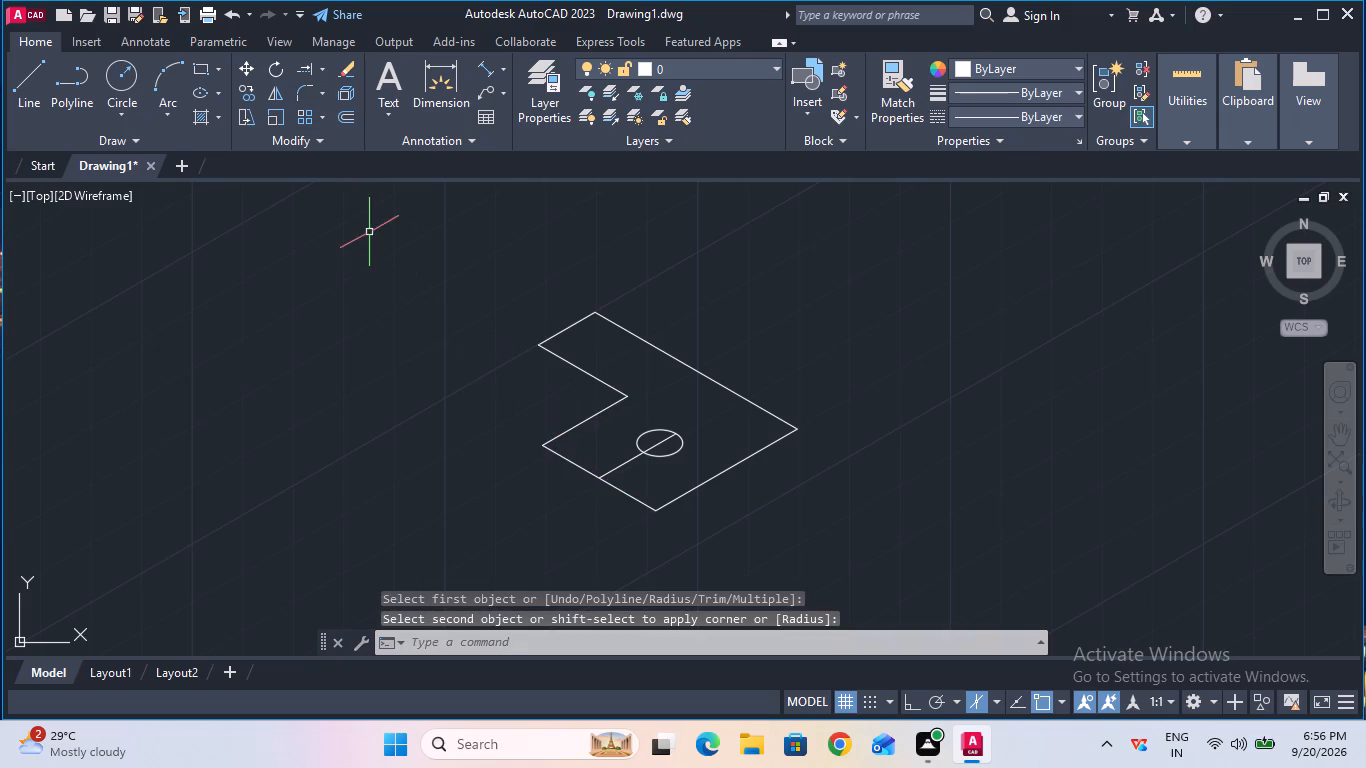
Set the Fillet radius to 6.
click(317, 99)
click(323, 124)
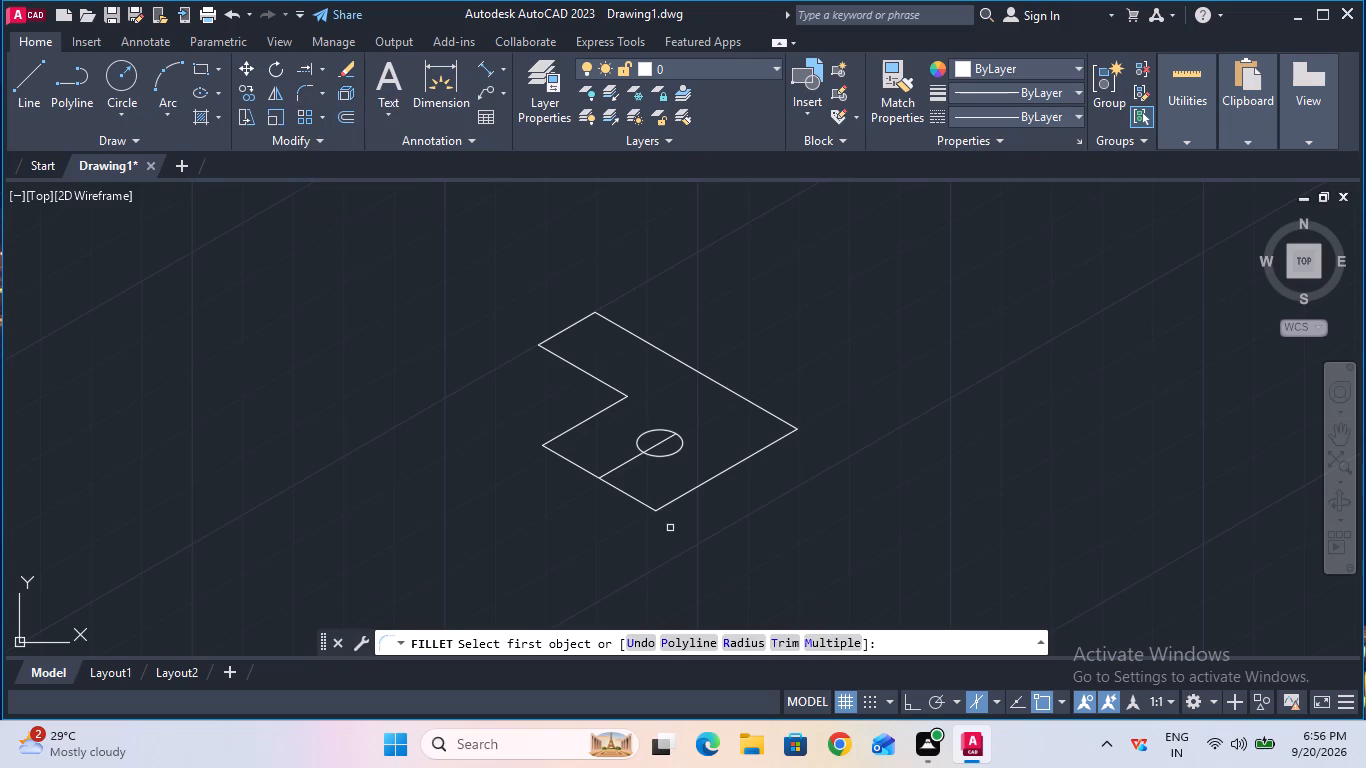
double_click(751, 641)
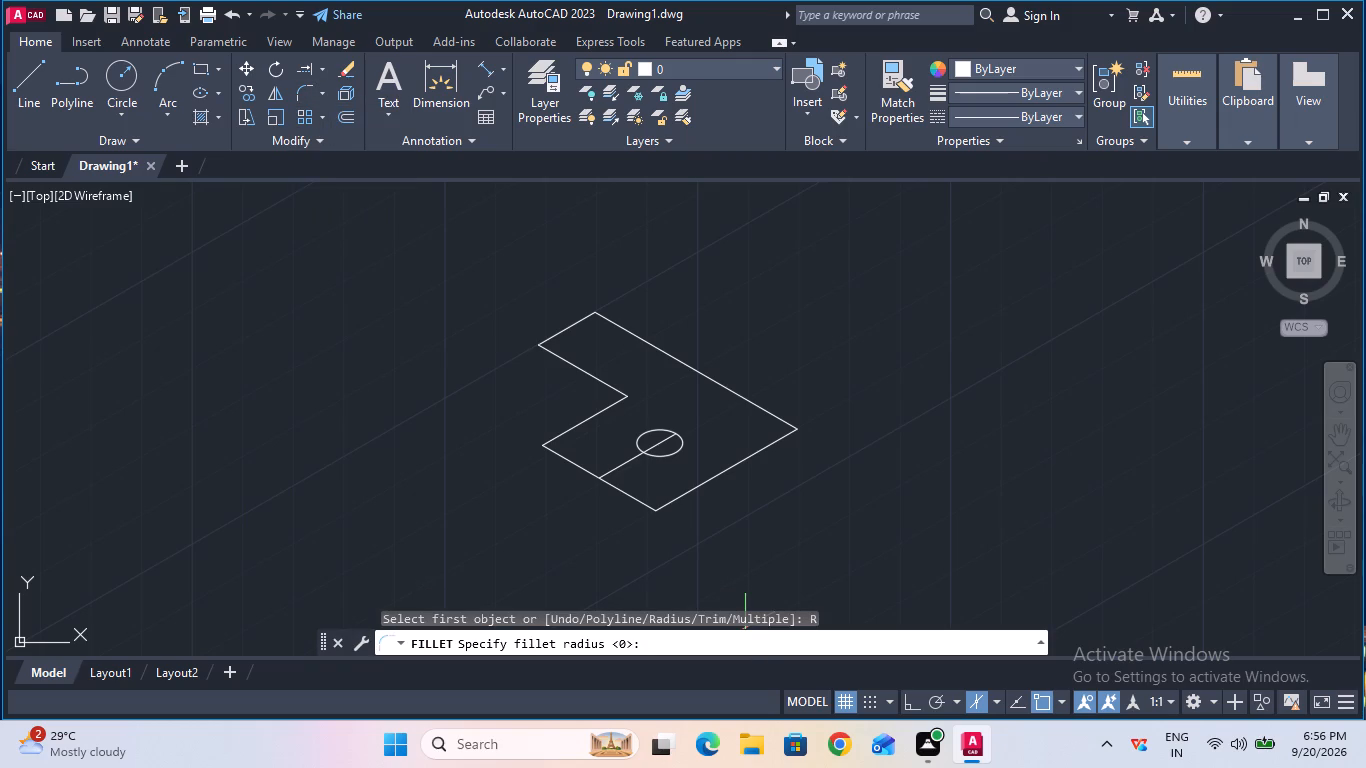
double_click(751, 641)
key(6)
key(Return)
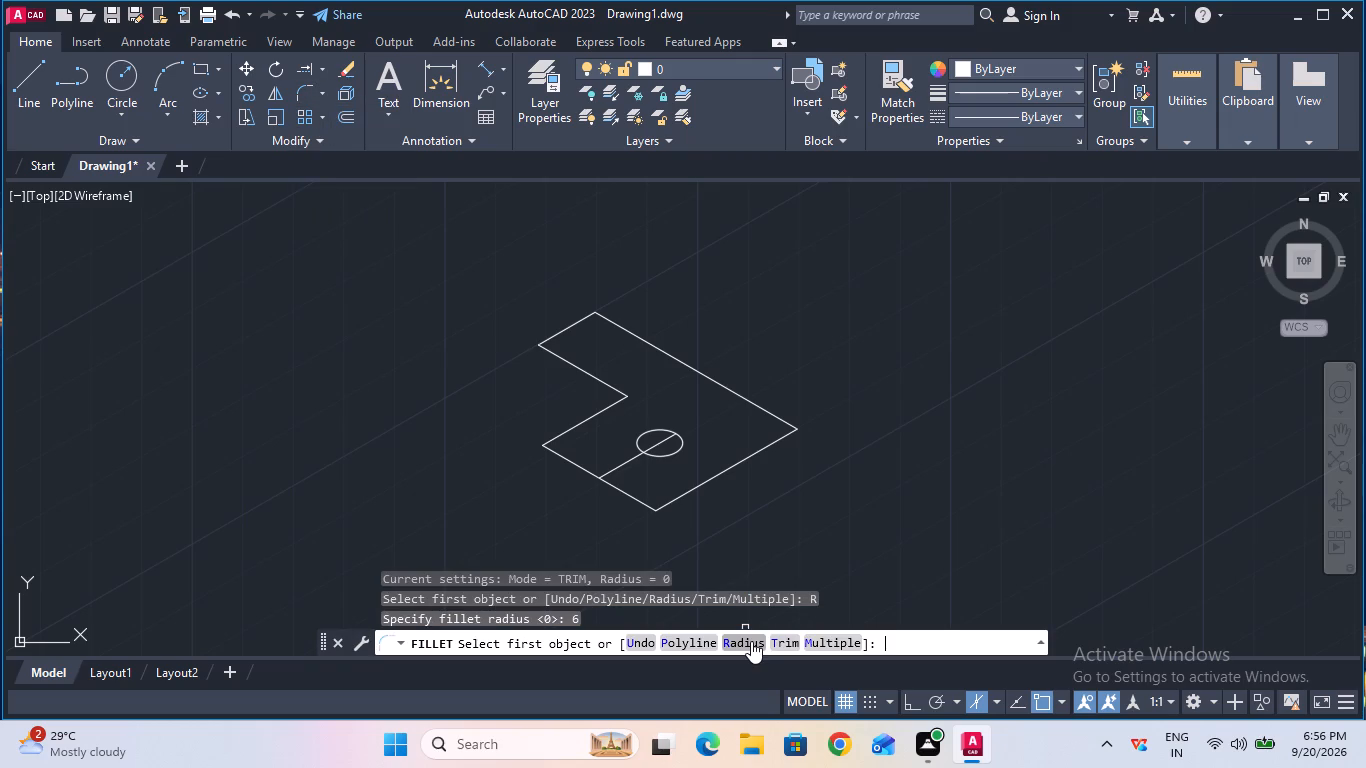
click(556, 451)
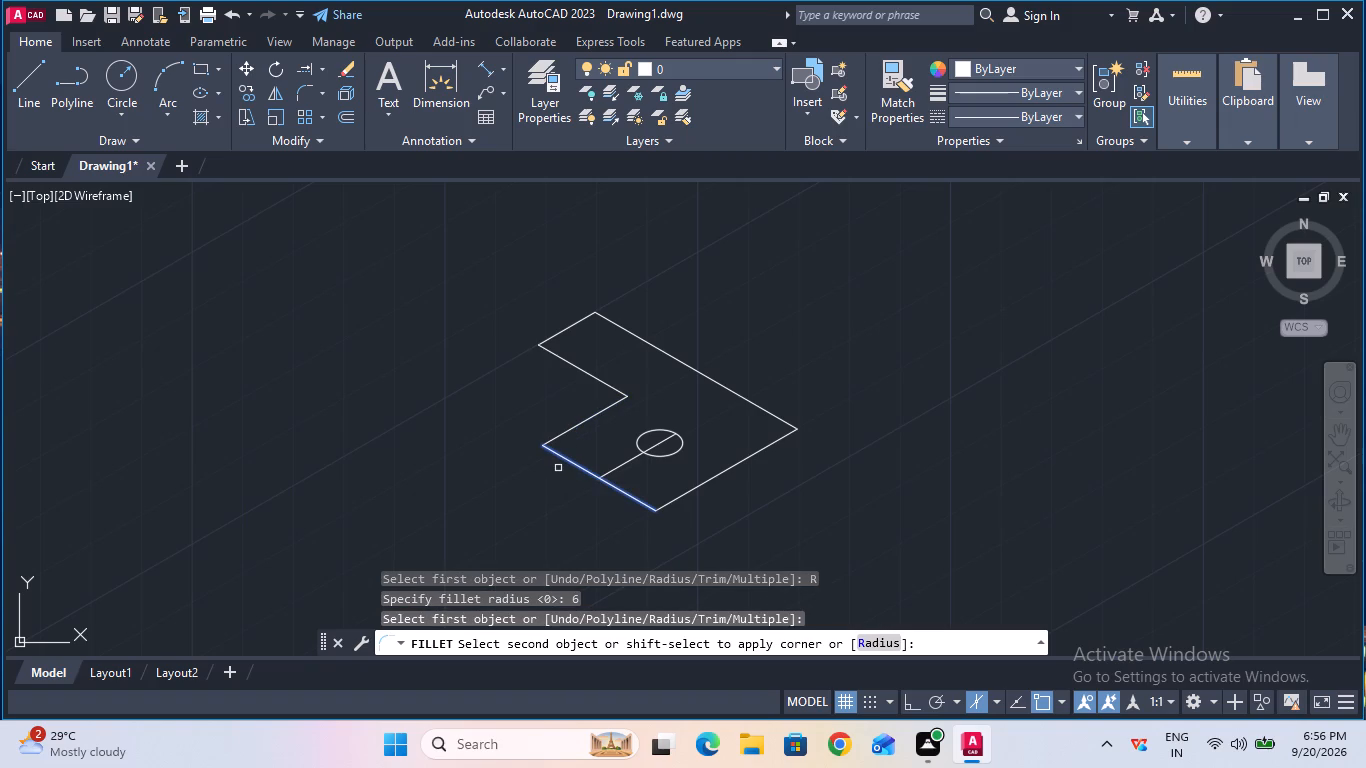
key(Escape)
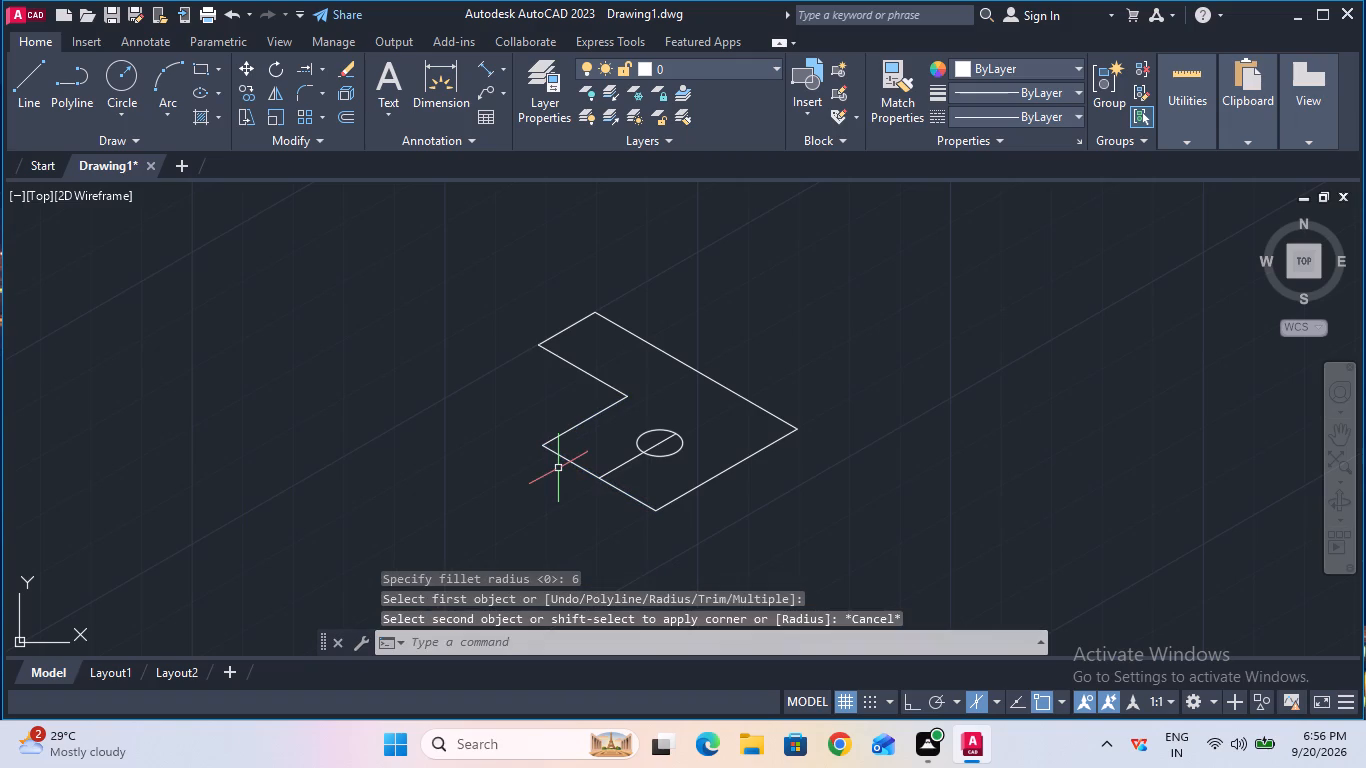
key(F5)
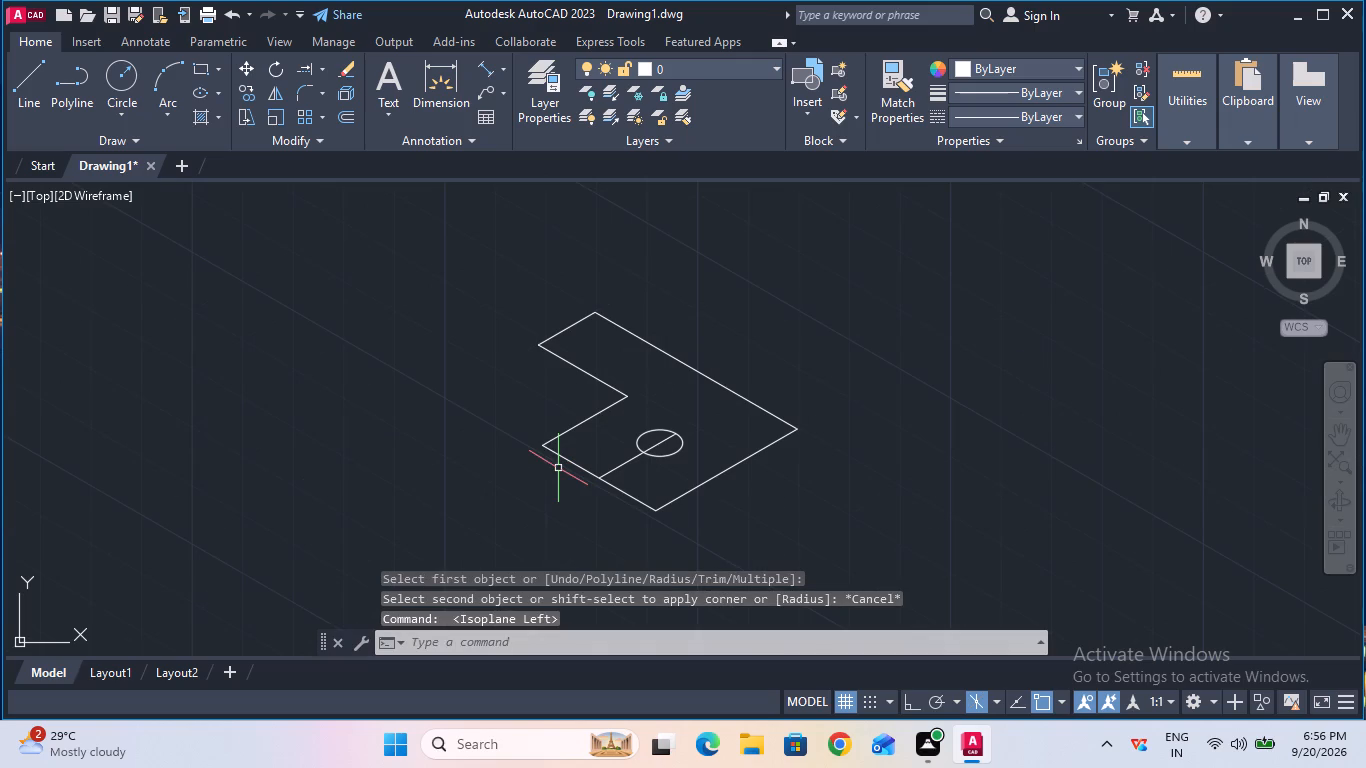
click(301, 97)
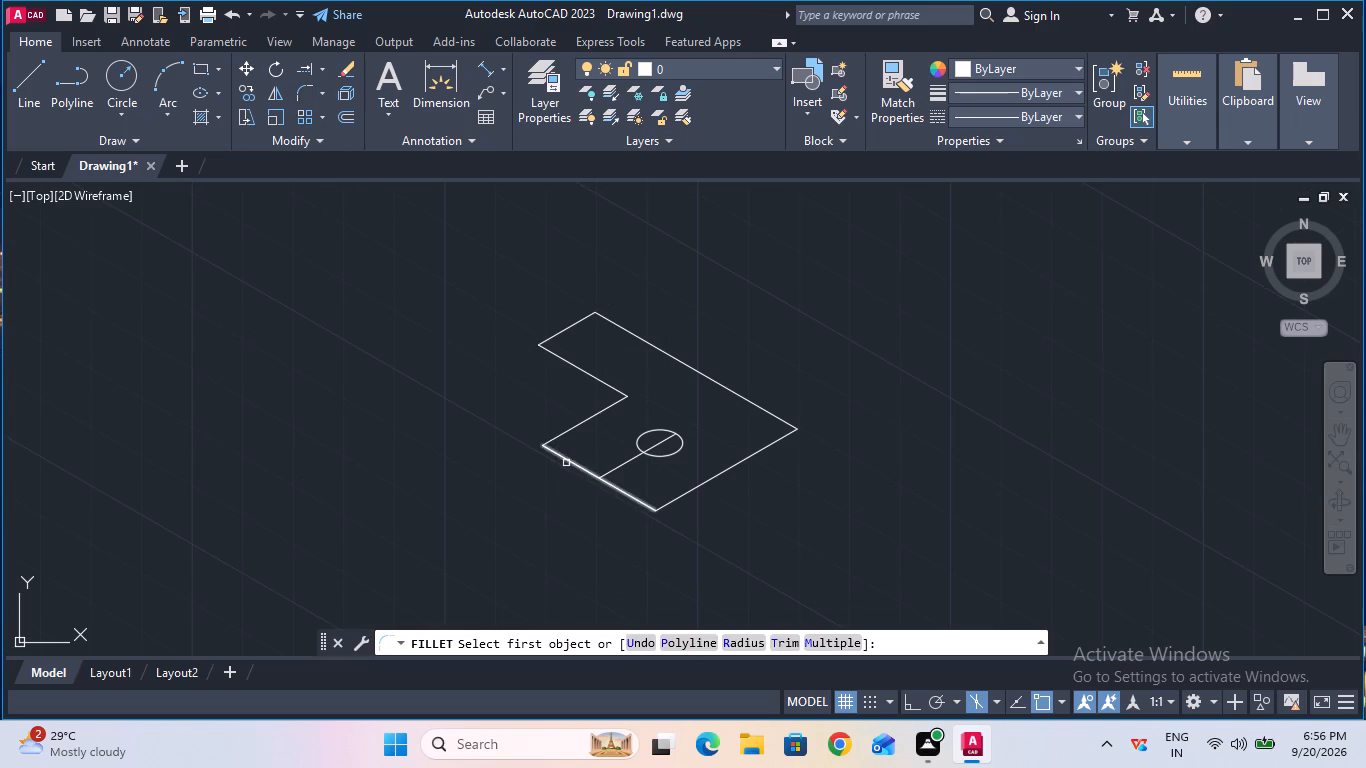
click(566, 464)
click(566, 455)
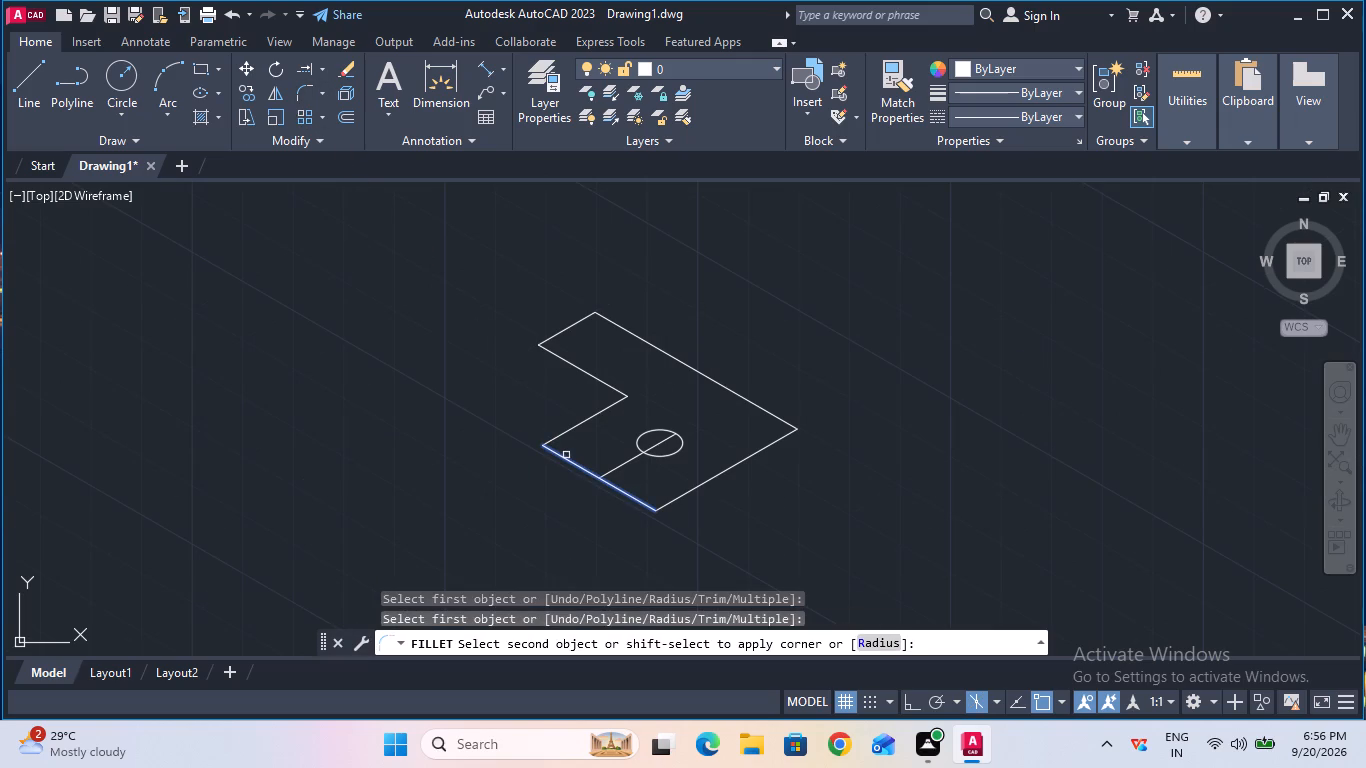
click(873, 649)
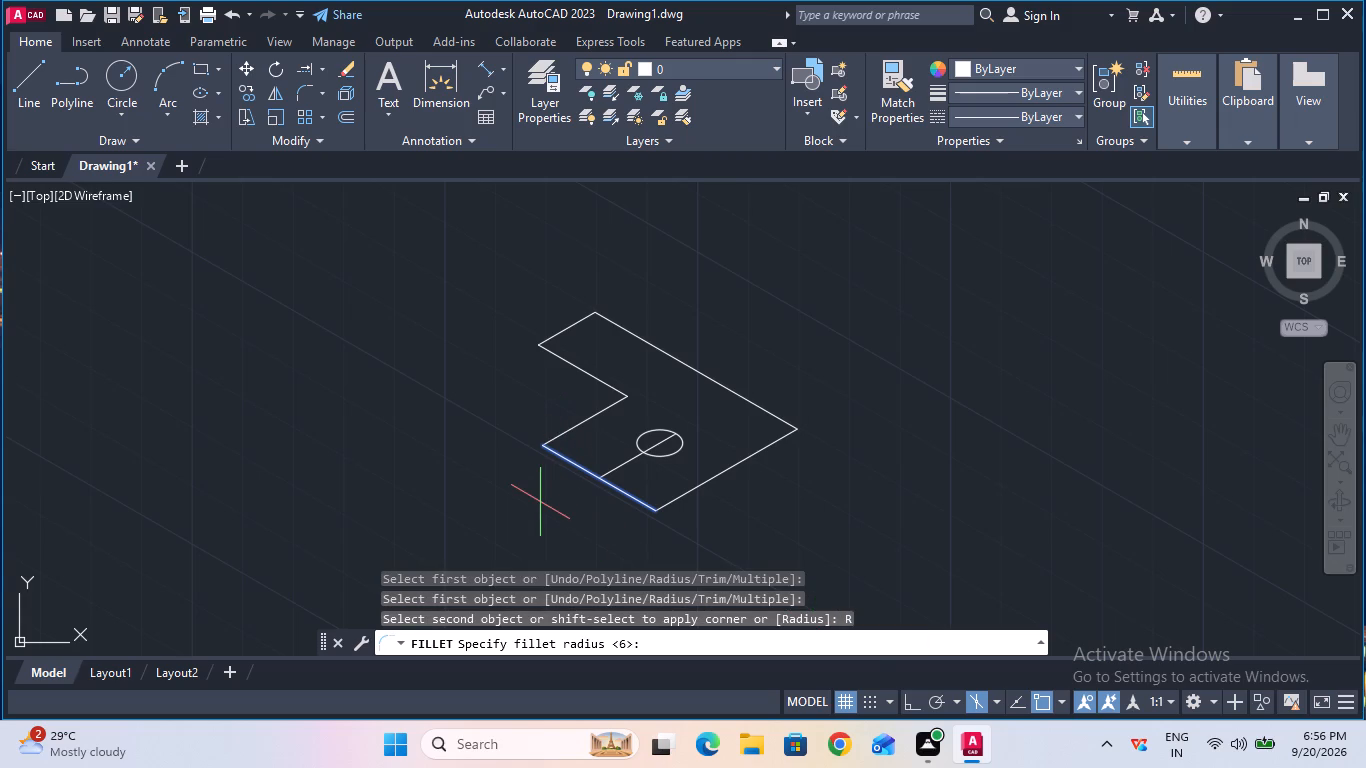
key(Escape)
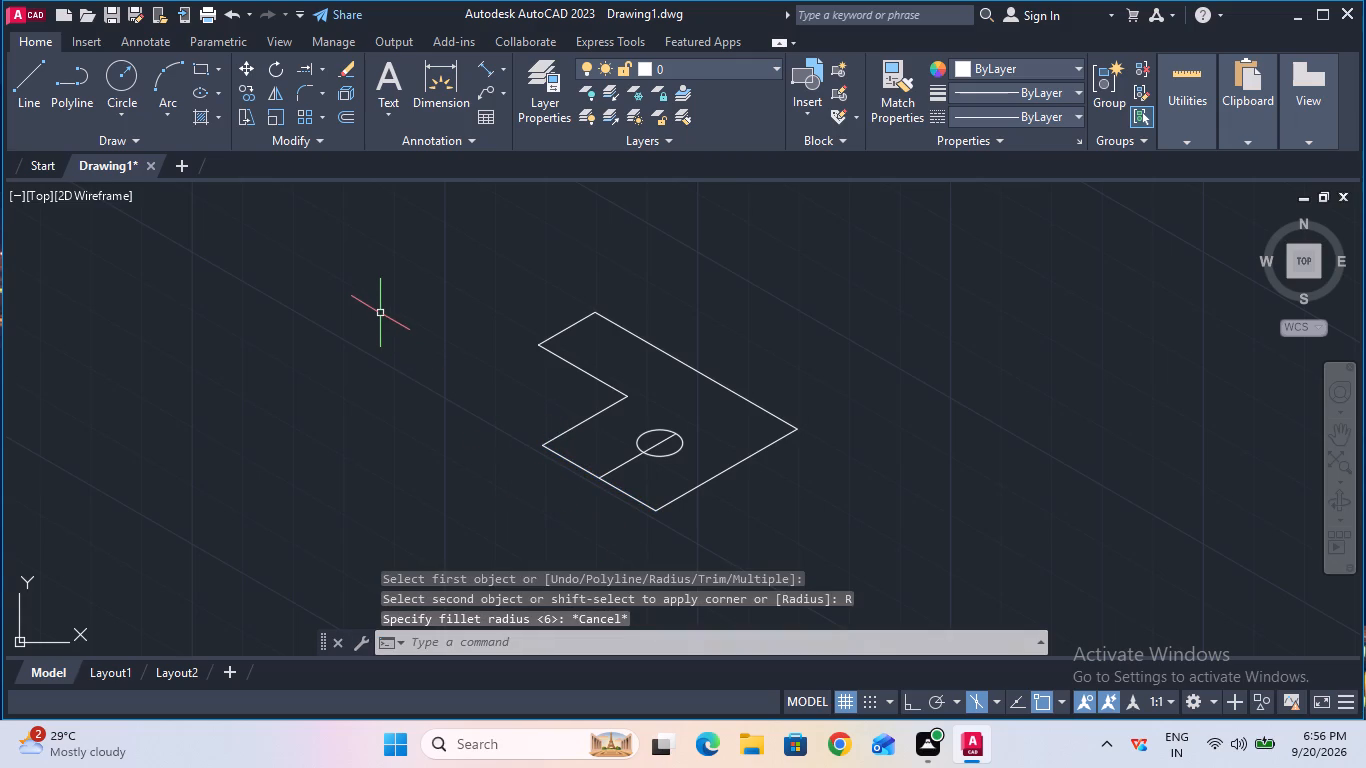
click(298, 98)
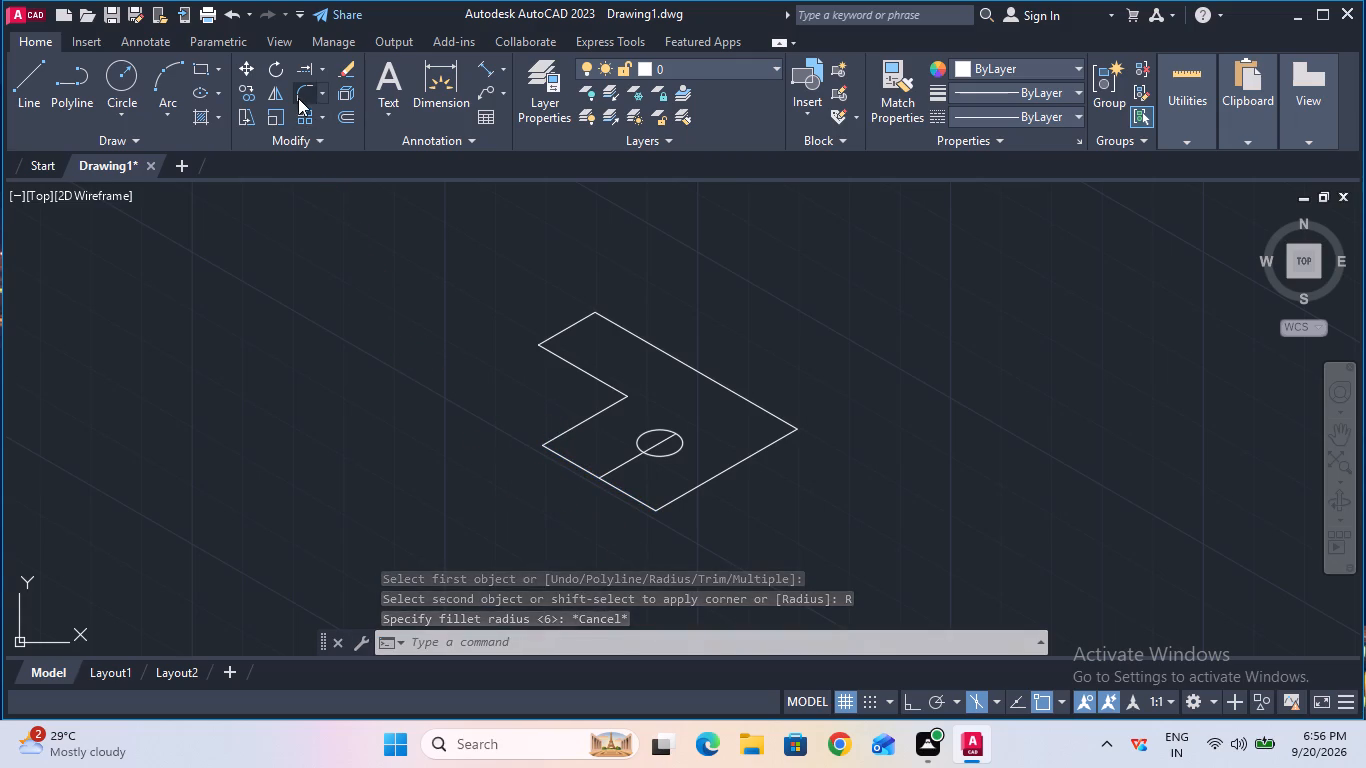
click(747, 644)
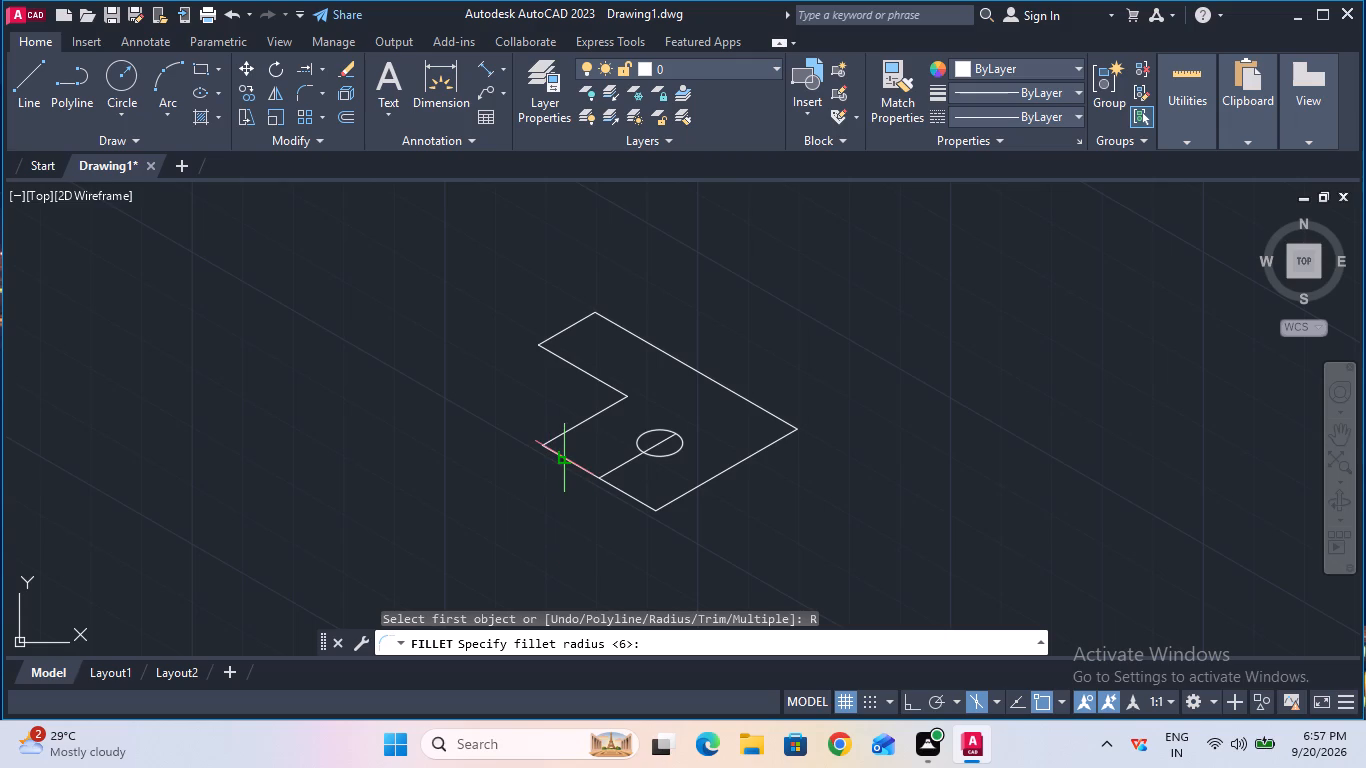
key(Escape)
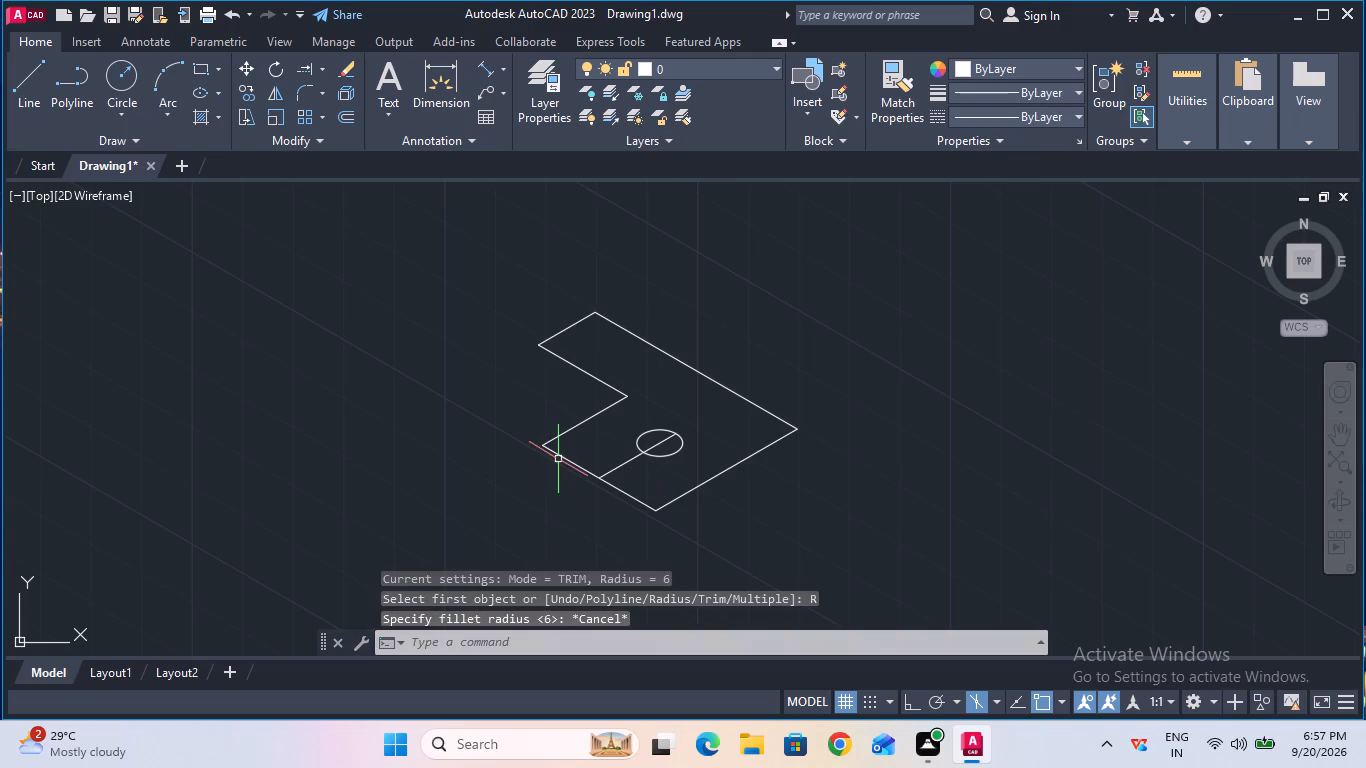
Fillet the outline's left corner beside the isocircle with radius 6.
click(306, 92)
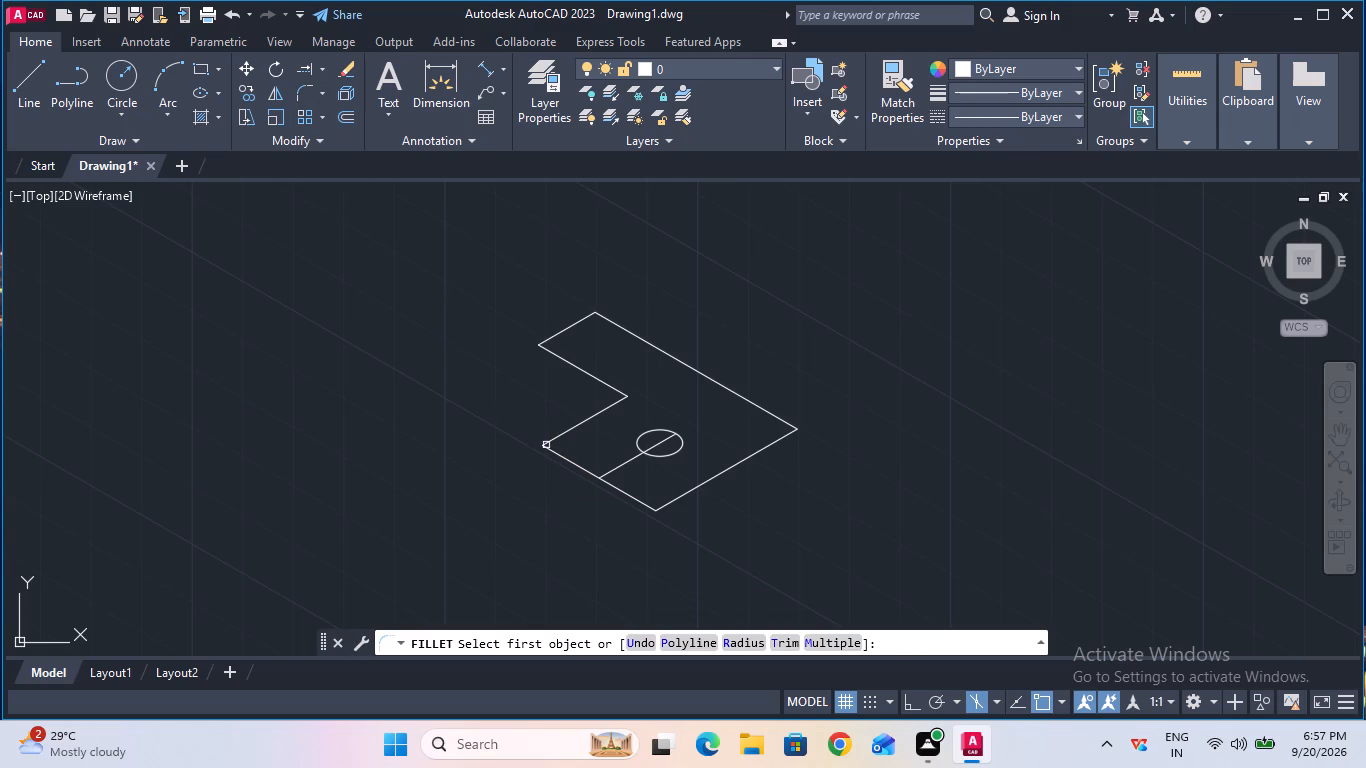
click(556, 457)
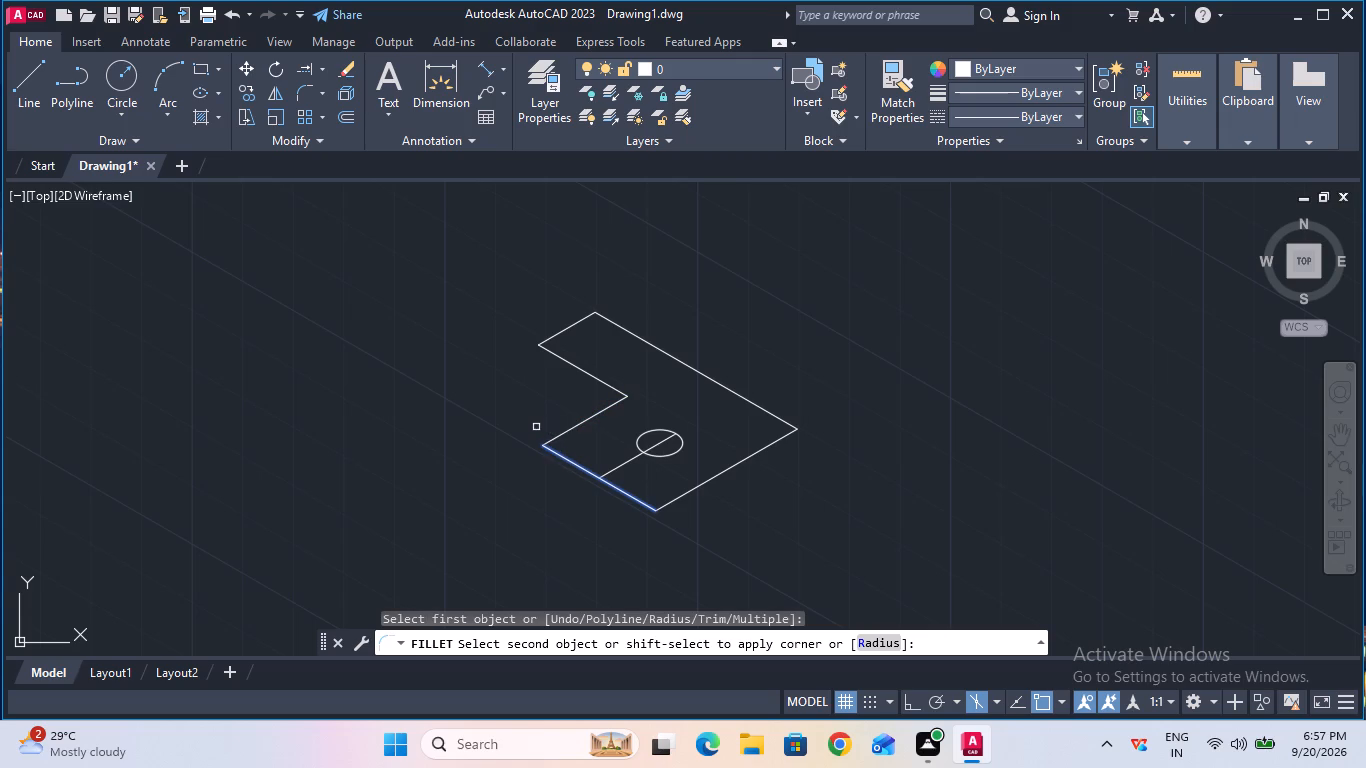
click(560, 435)
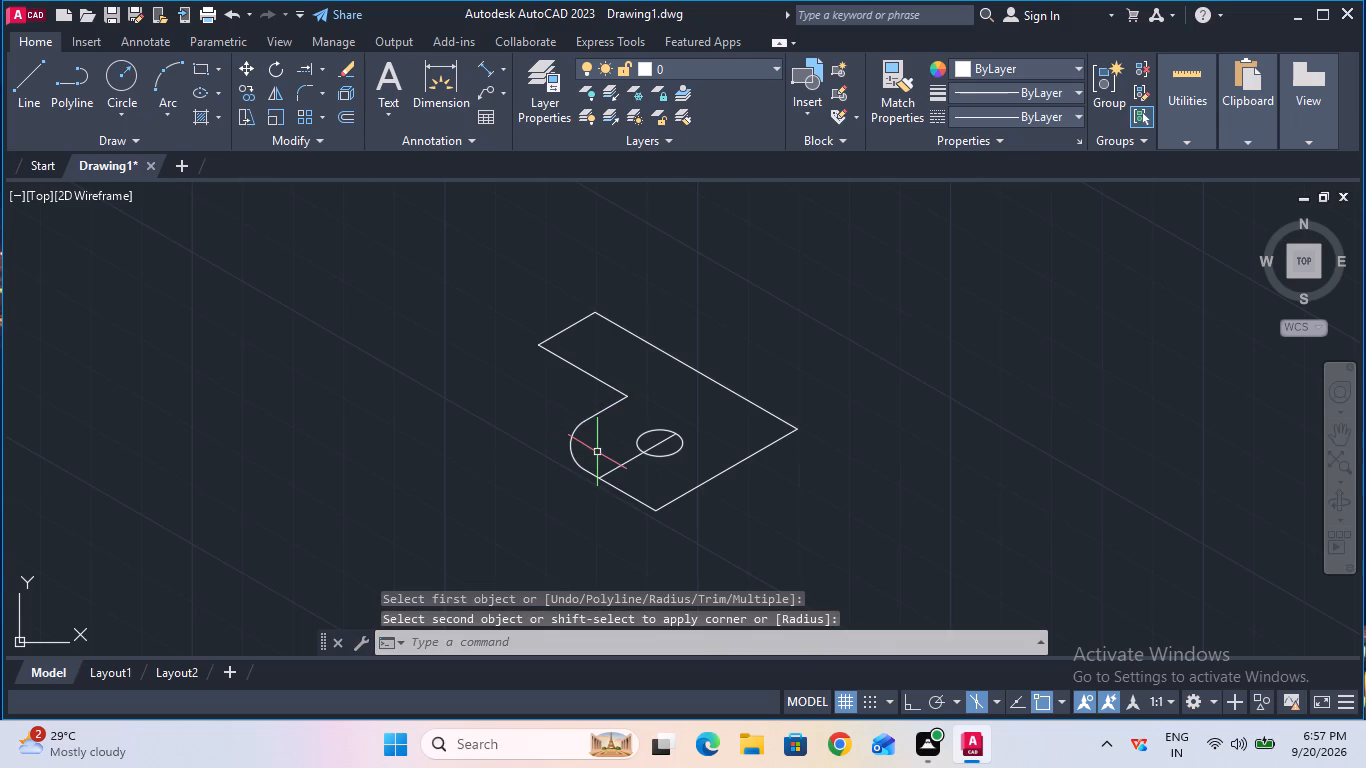
Switch to the top isoplane and fillet the outline's bottom, inner and right corners with radius 6.
key(F5)
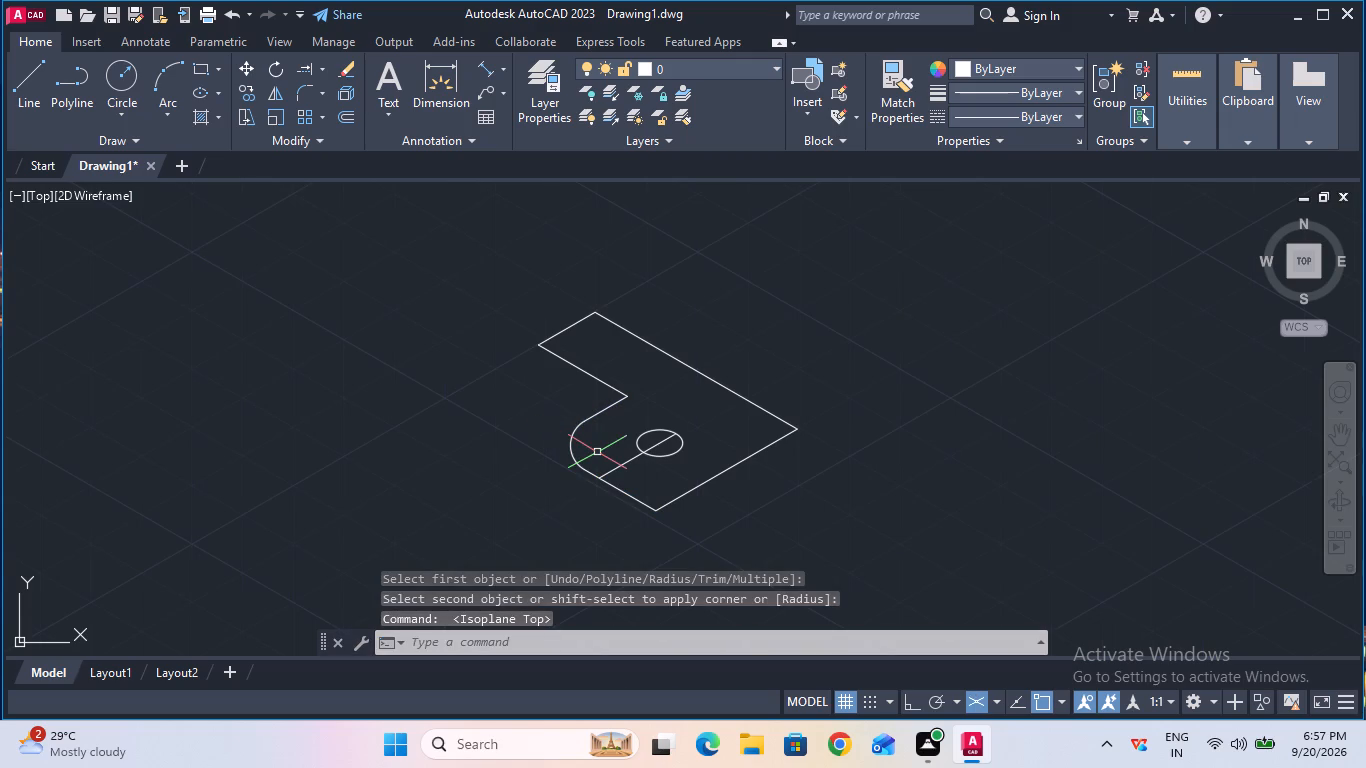
click(310, 102)
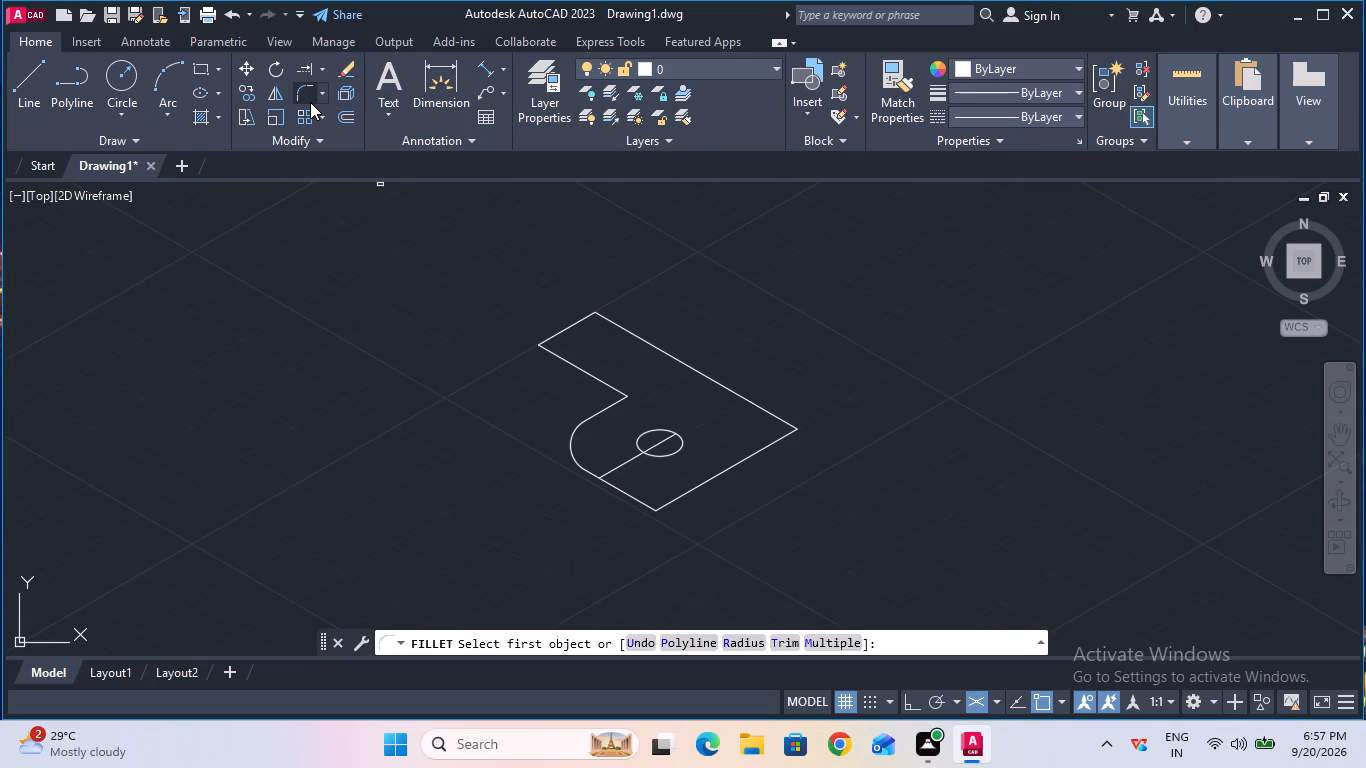
click(635, 500)
click(670, 500)
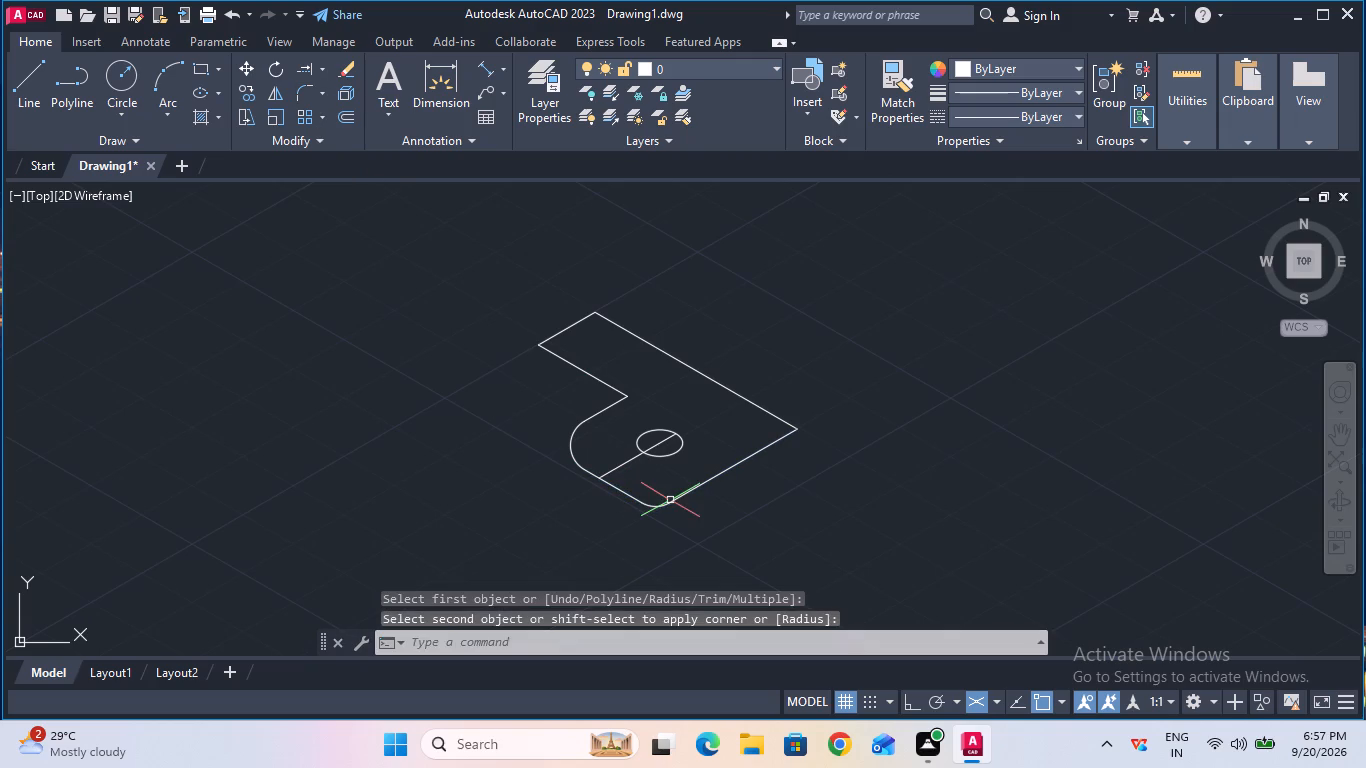
click(303, 82)
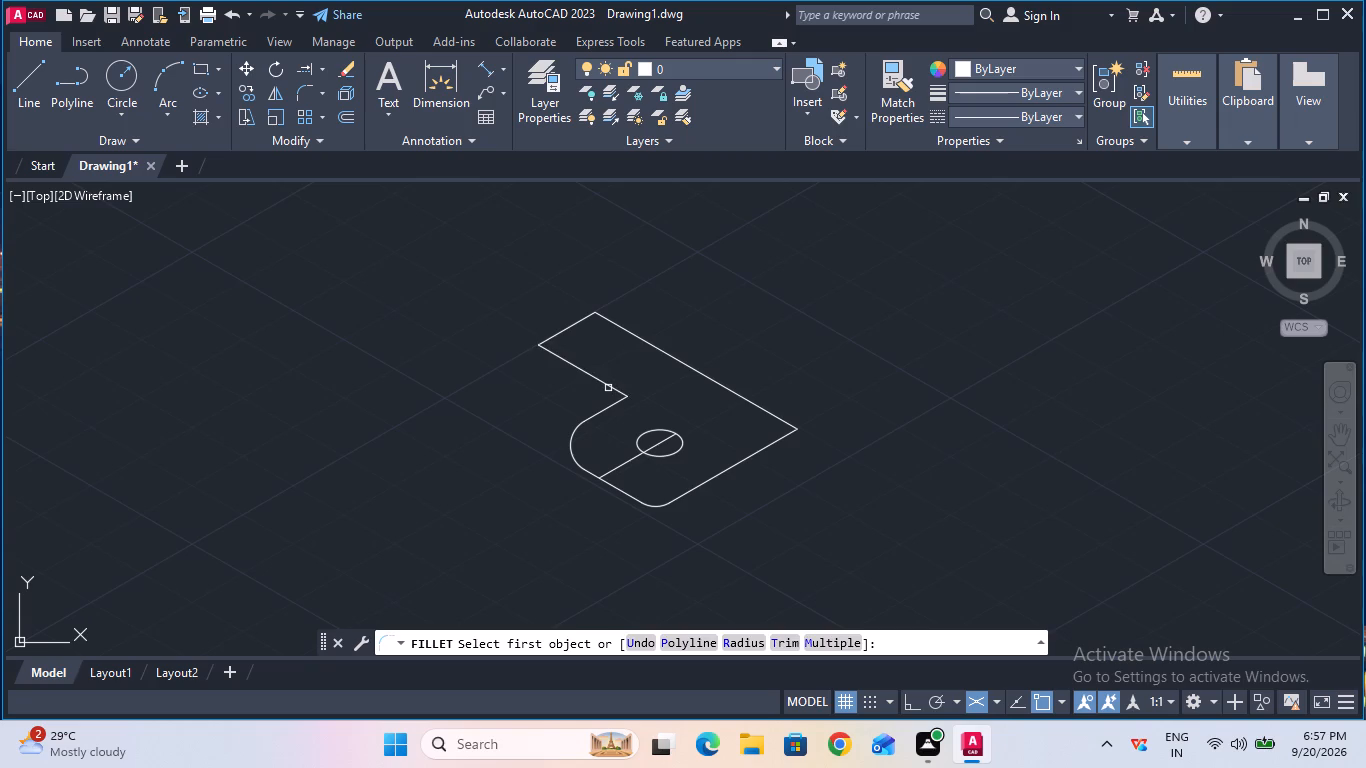
click(608, 388)
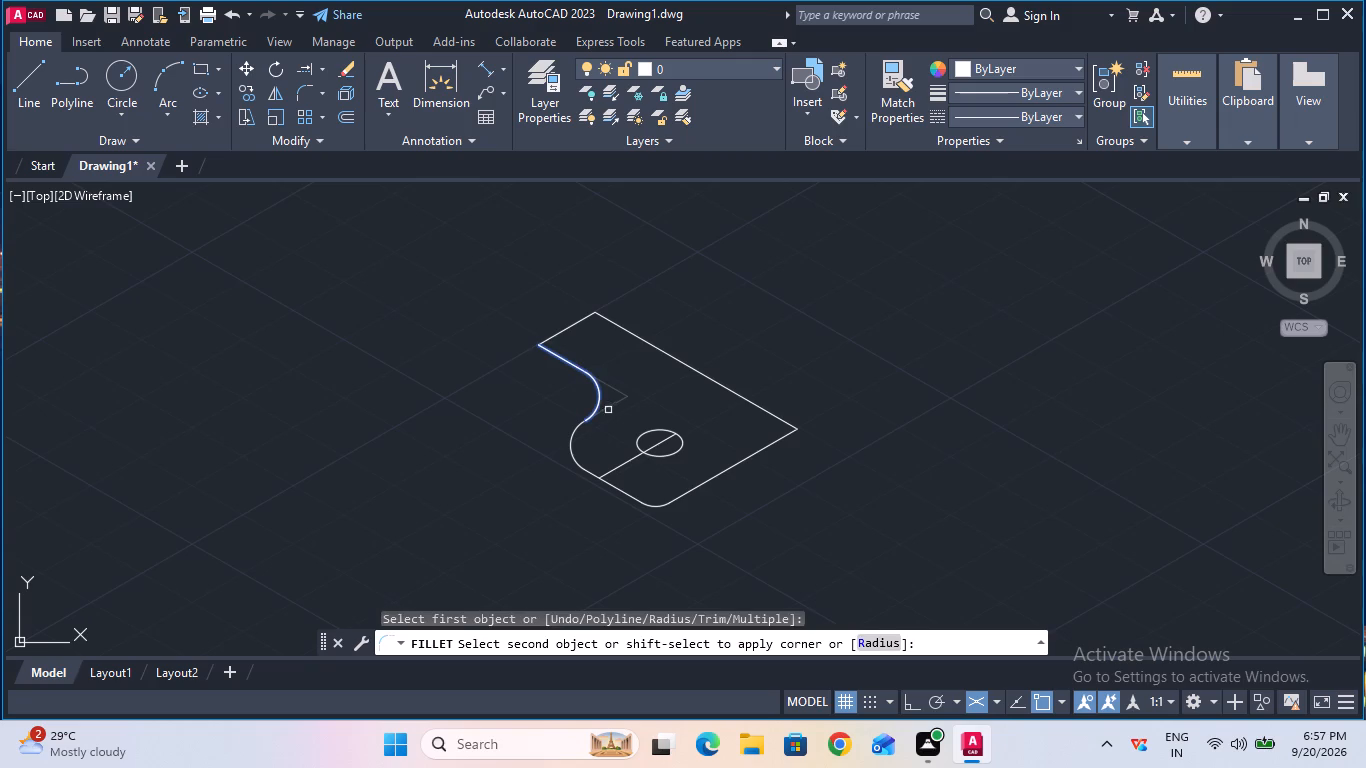
click(604, 409)
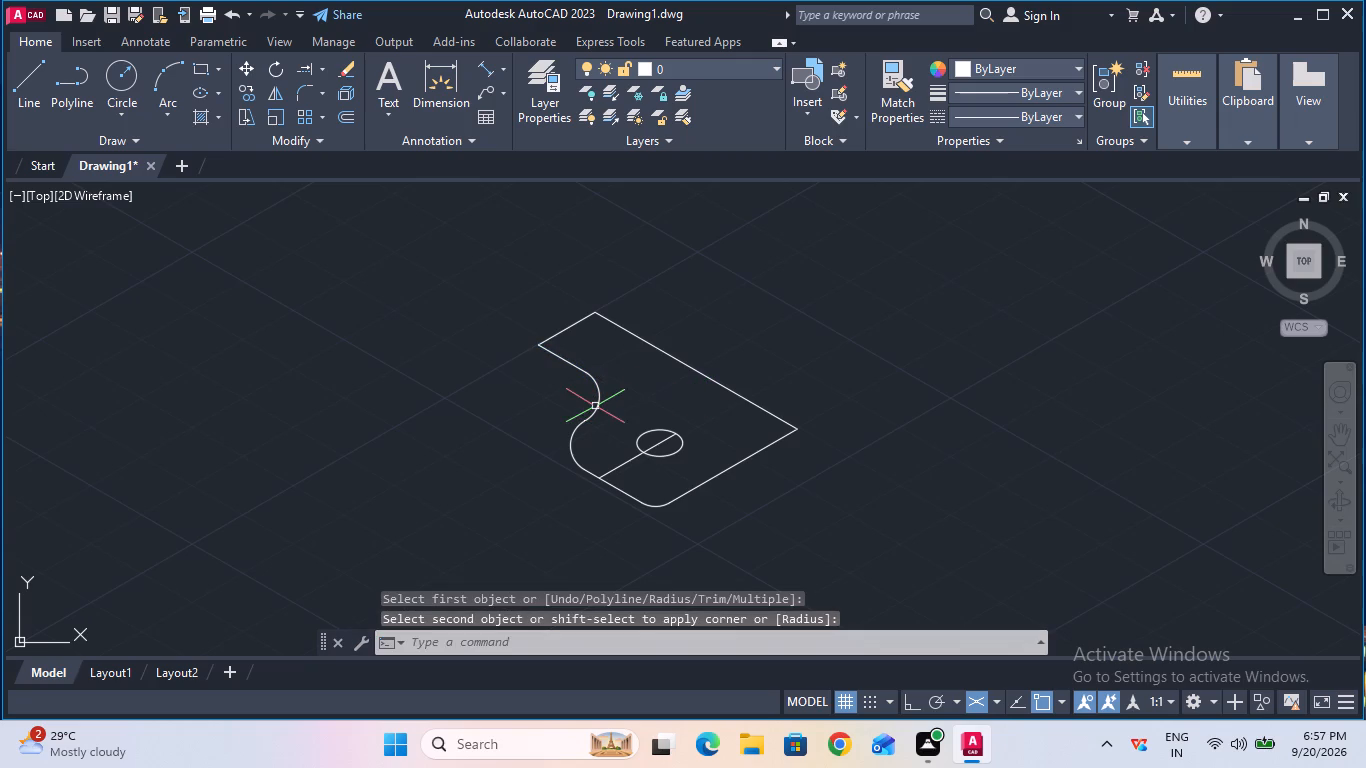
ctrl+scroll(608, 408, up, 3)
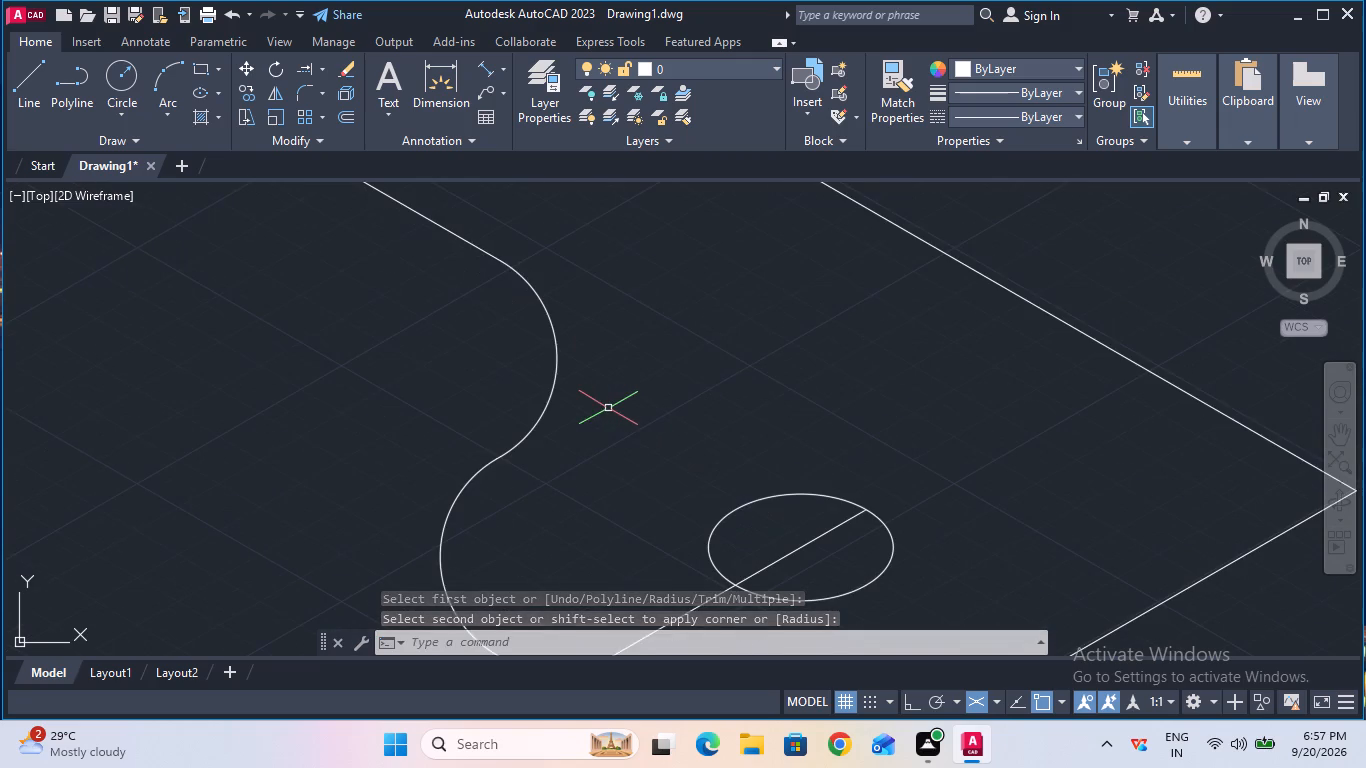
ctrl+scroll(608, 408, down, 2)
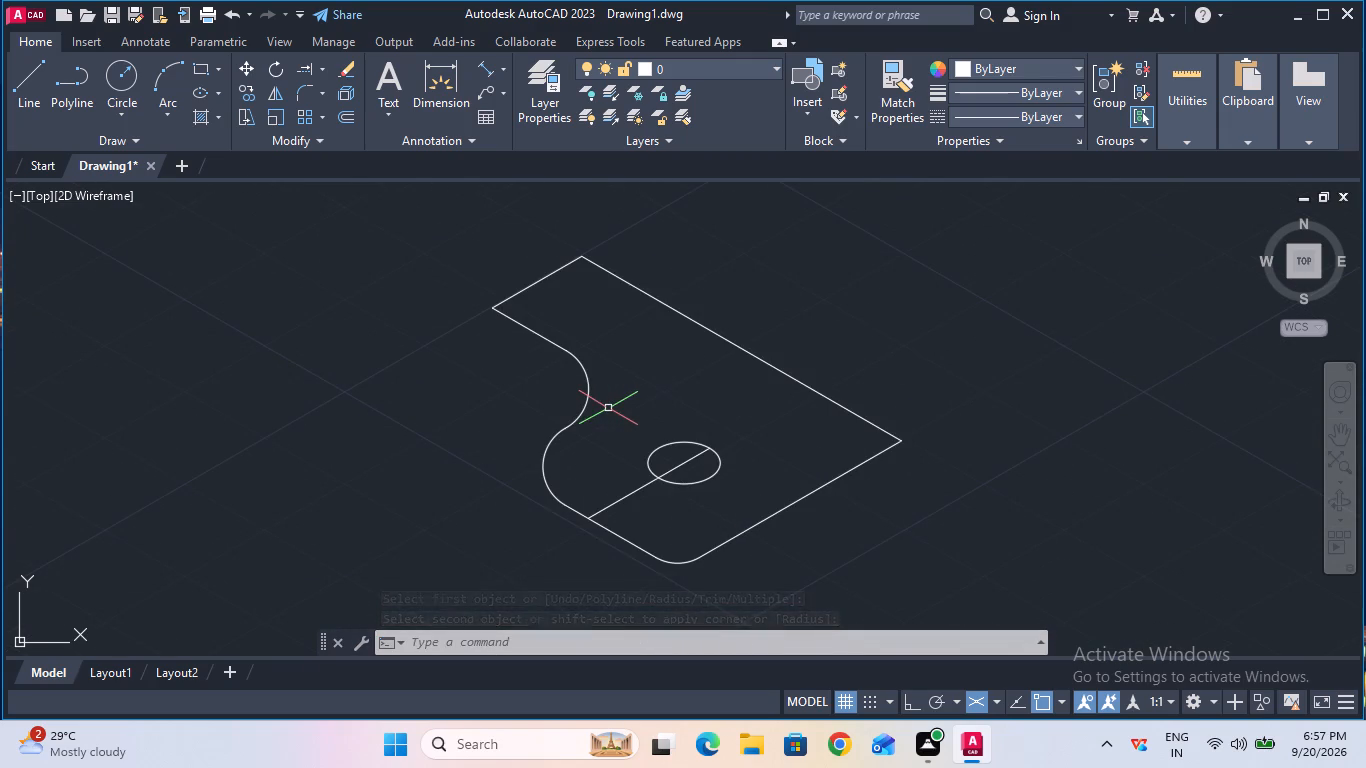
click(305, 91)
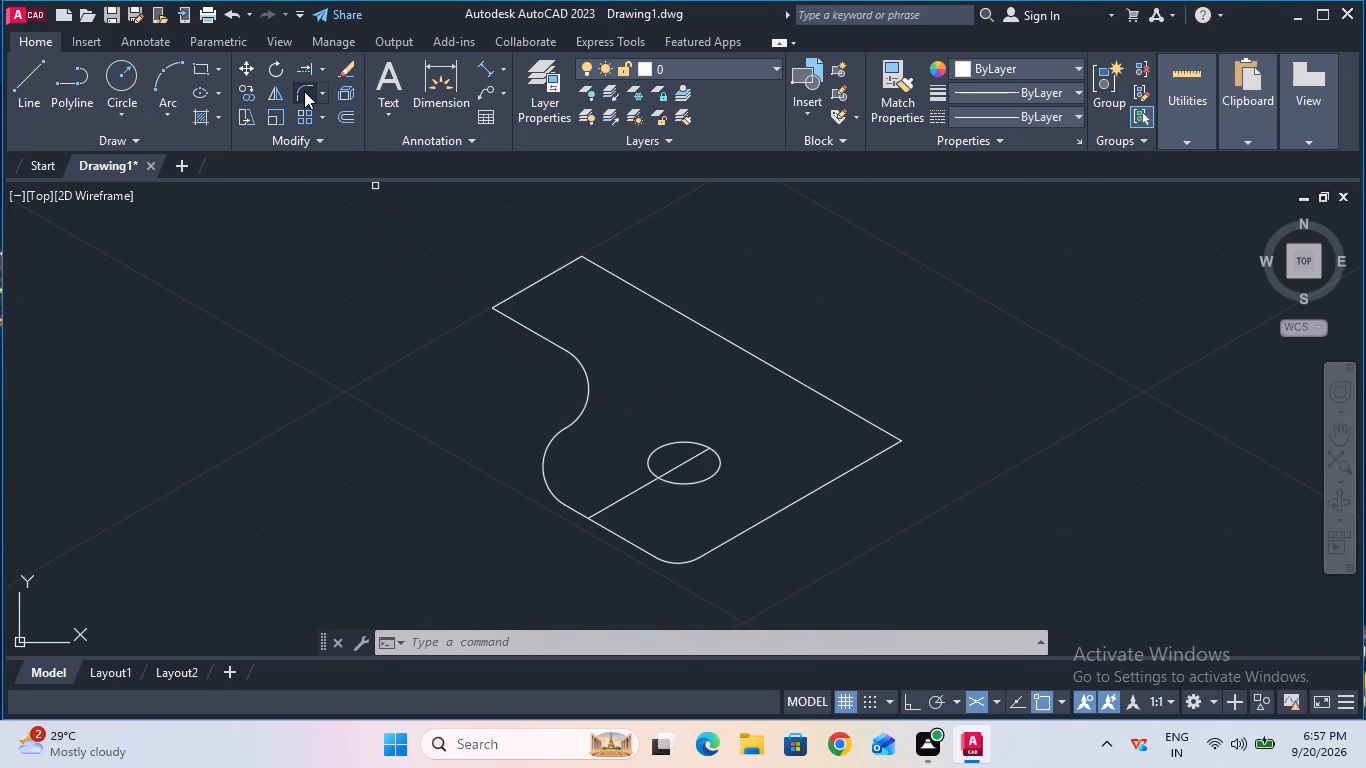
click(887, 430)
click(887, 451)
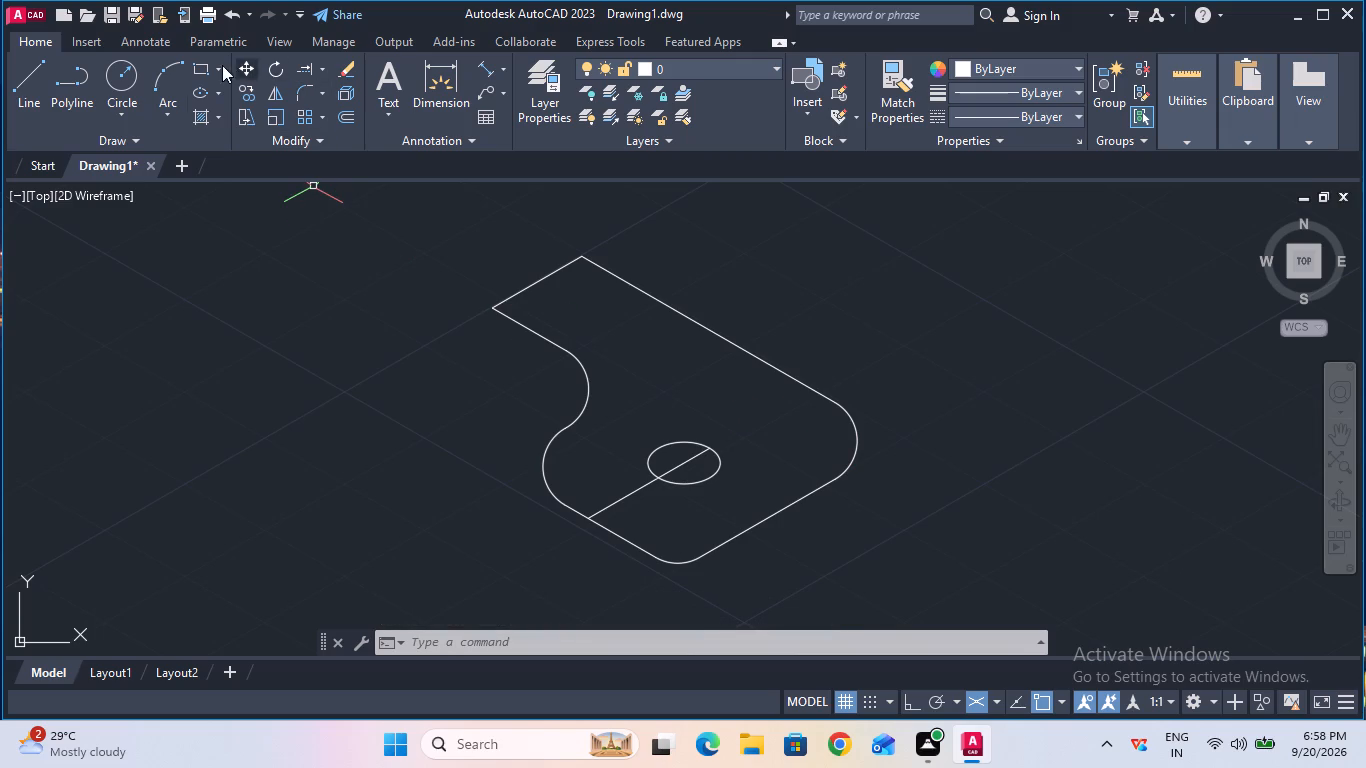
With Ortho on, draw a 5 mm line from the isocircle's center toward its upper-left side.
click(28, 88)
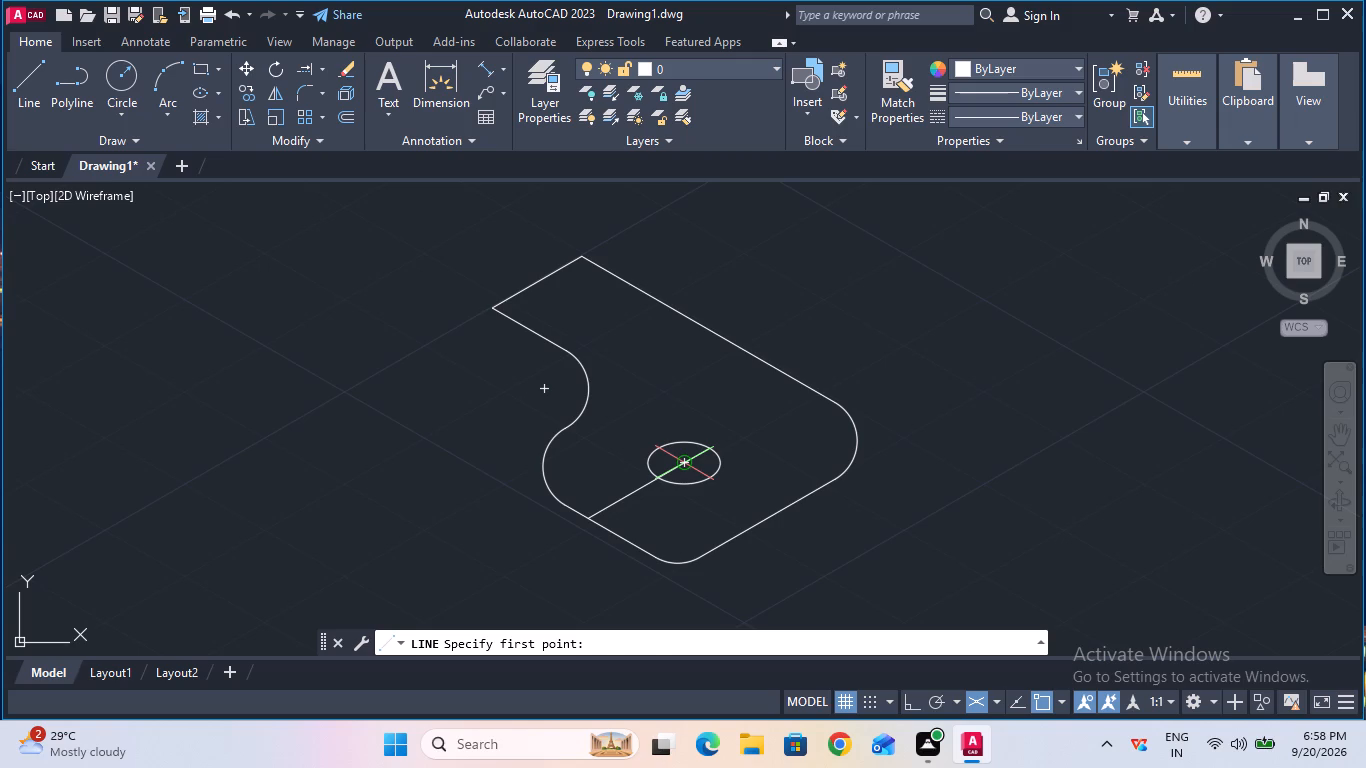
key(F8)
double_click(681, 460)
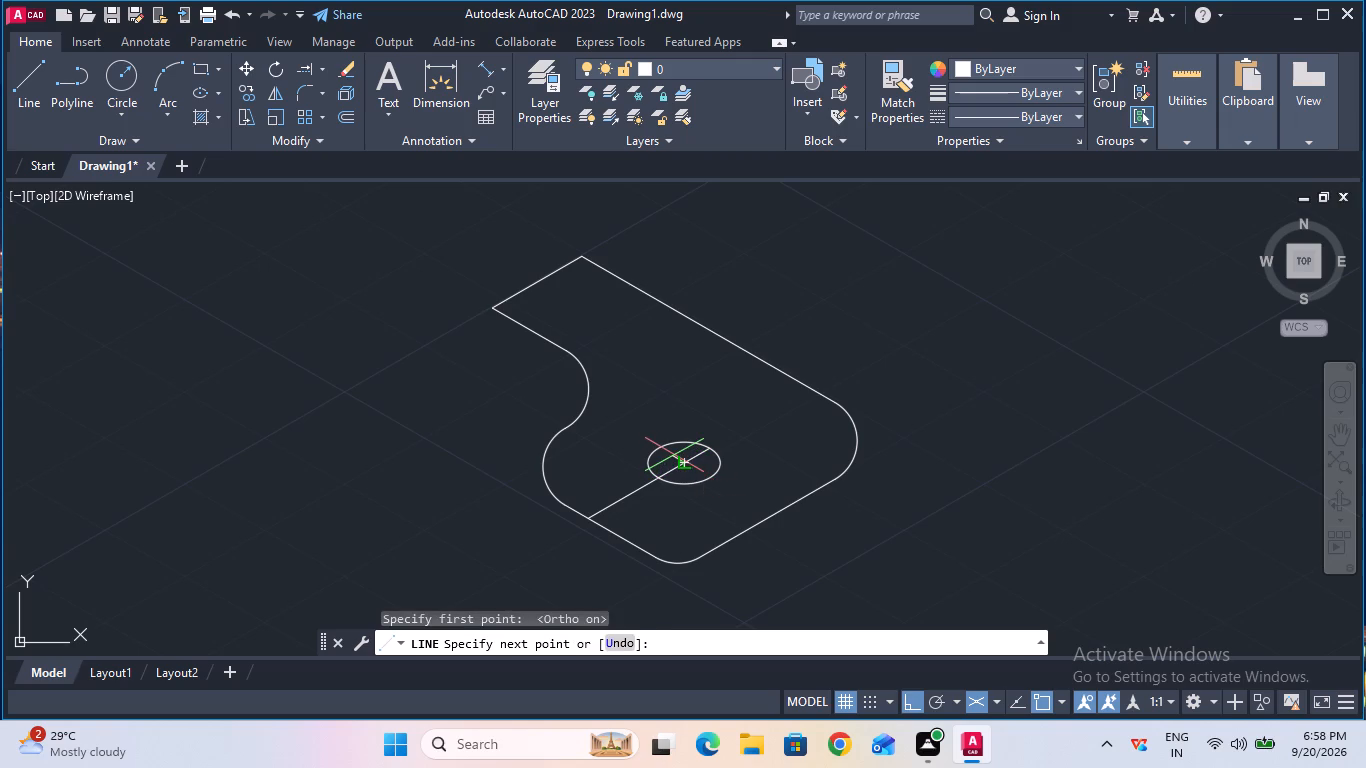
key(5)
key(Return)
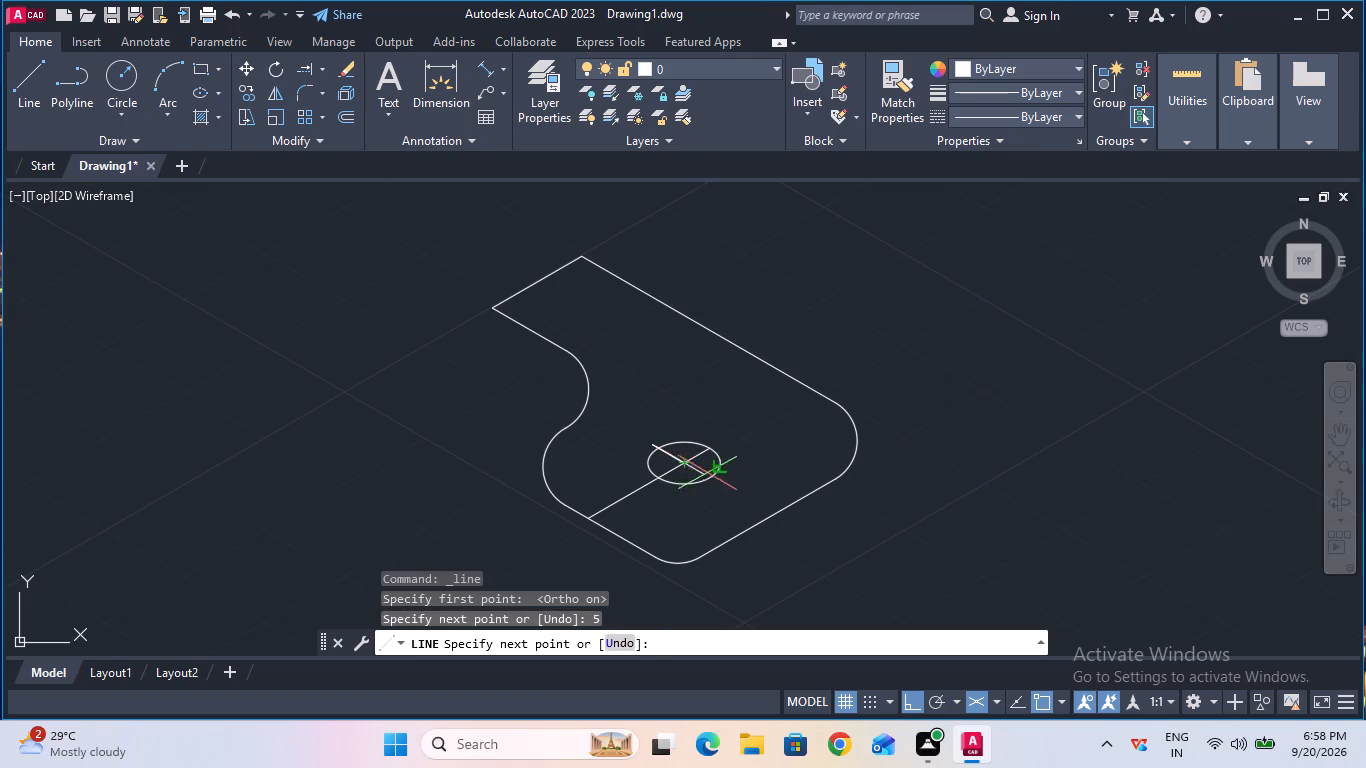
key(Escape)
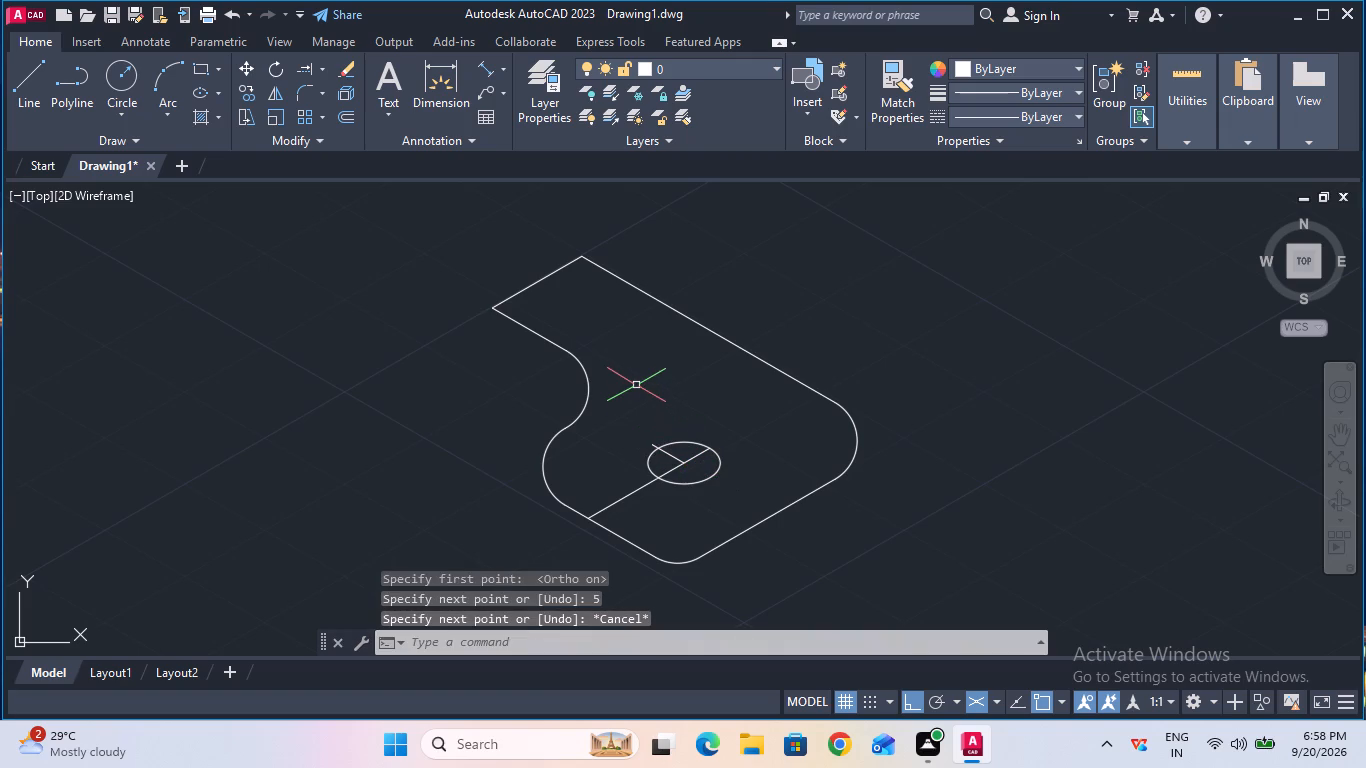
Trim the end of the short center line that sticks out beyond the isocircle.
click(320, 70)
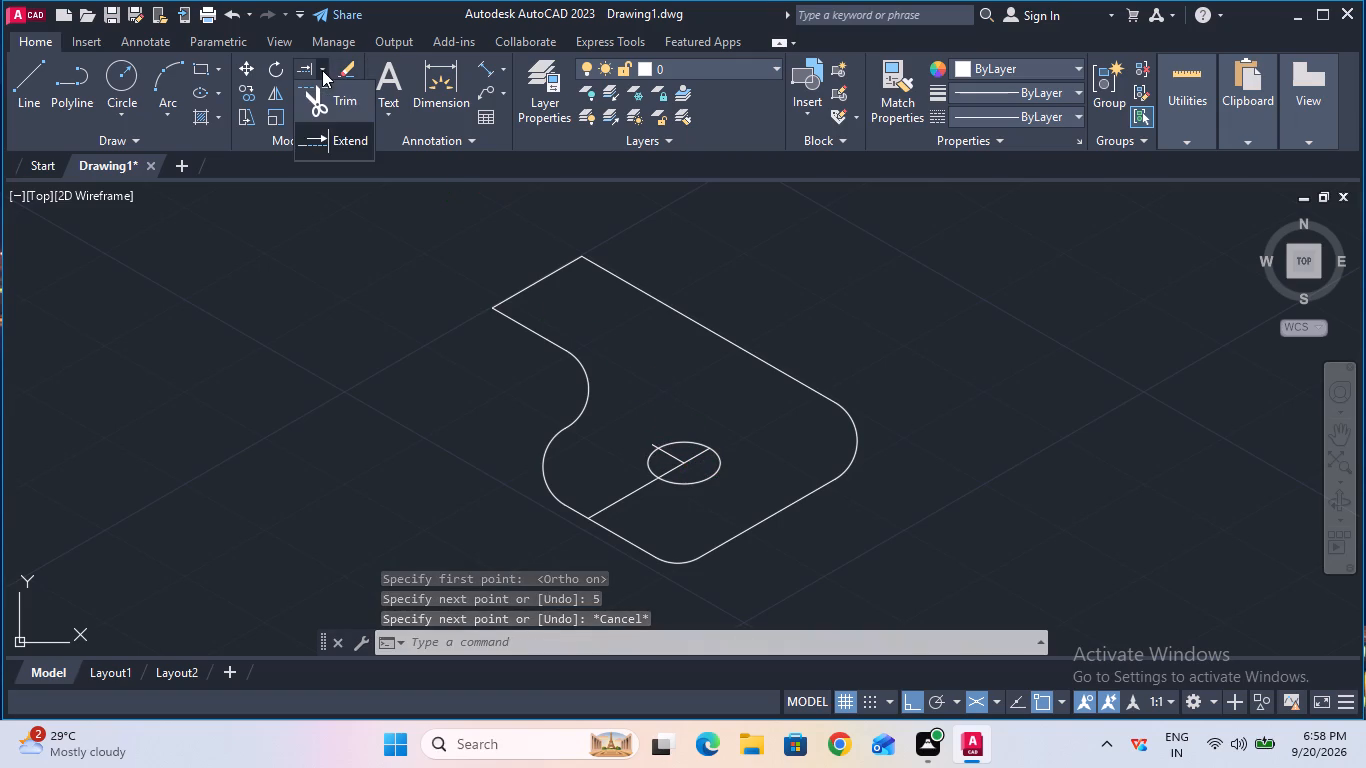
click(329, 99)
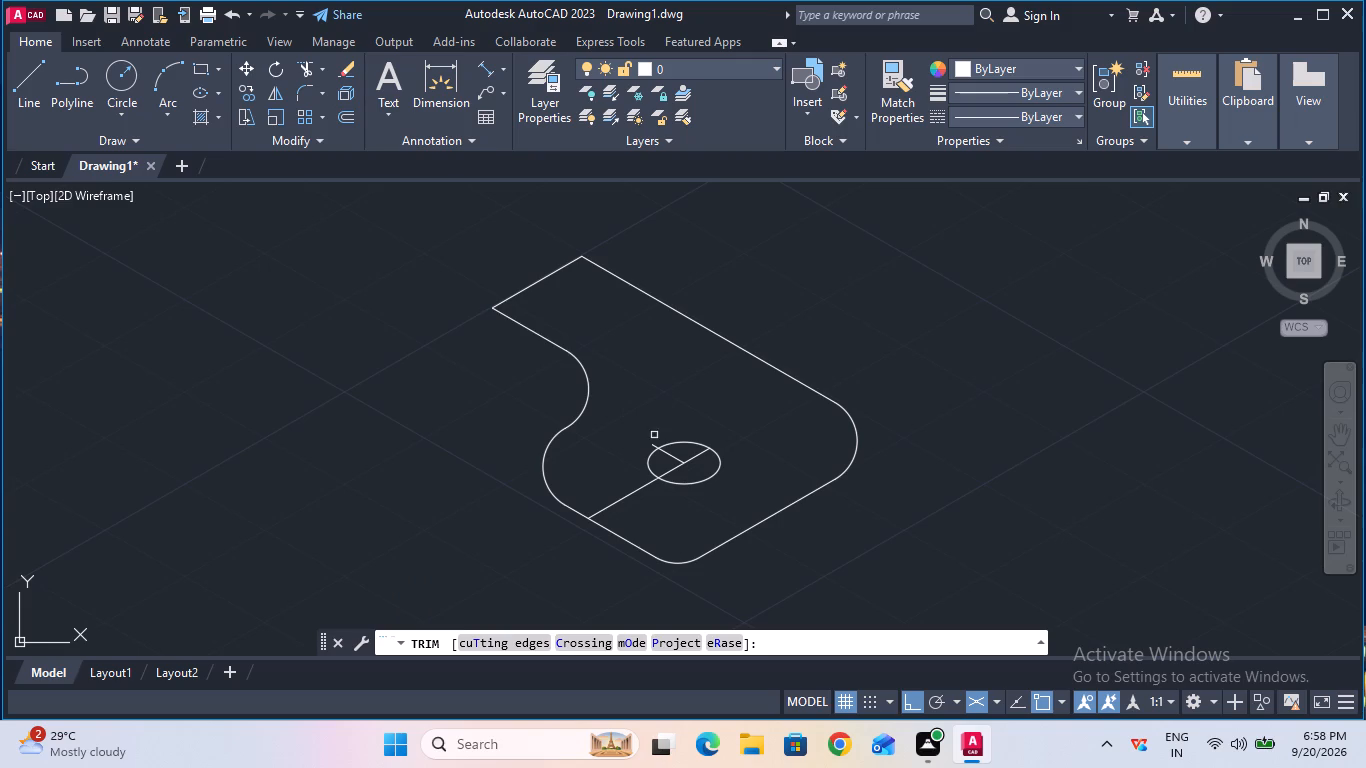
click(655, 442)
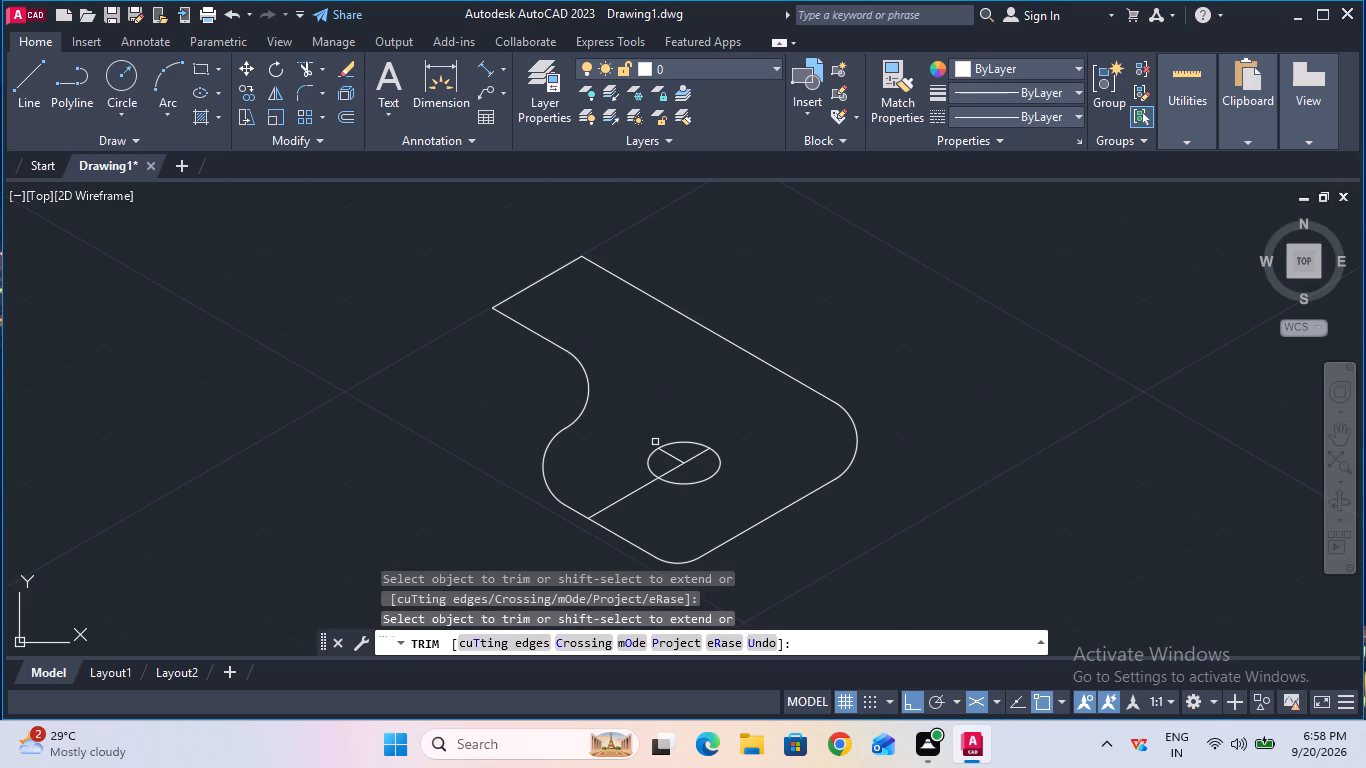
key(Escape)
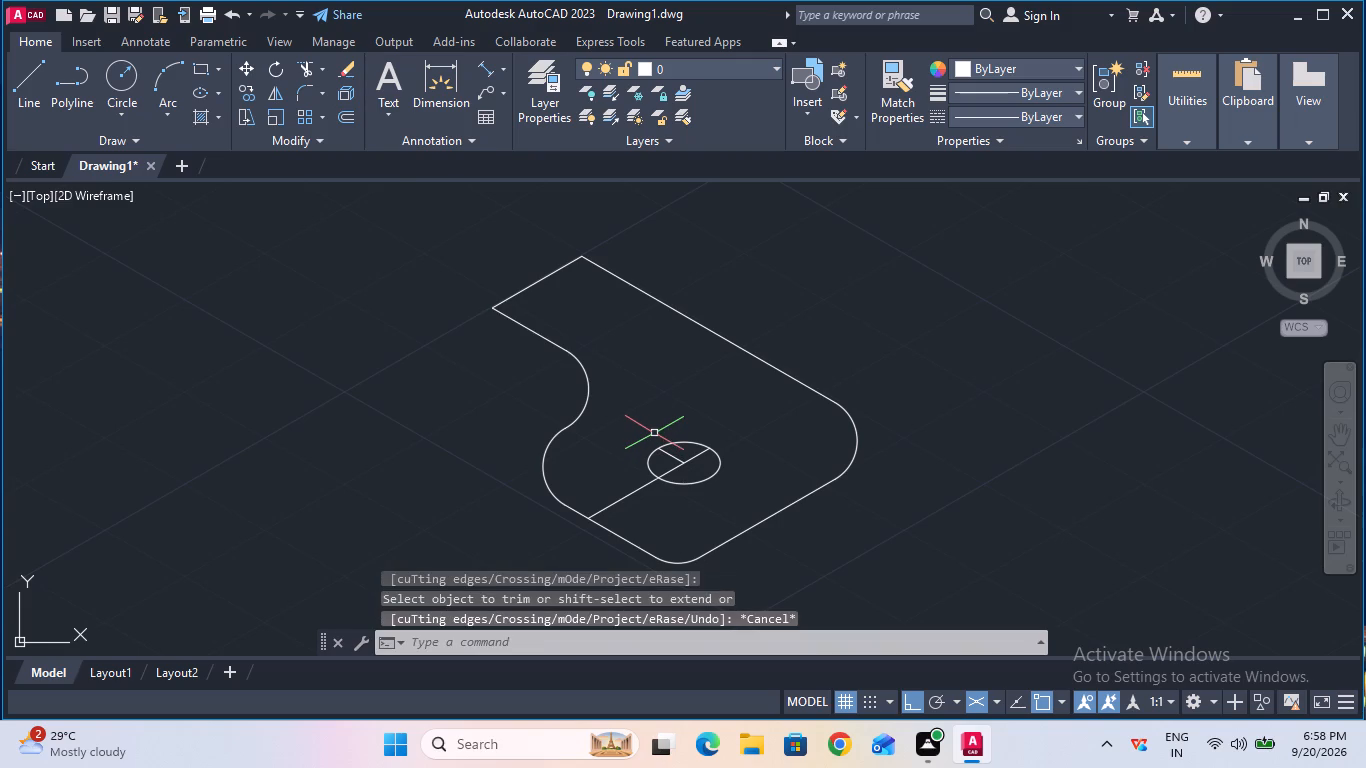
Extend the short center line across to the opposite side of the isocircle.
click(319, 69)
click(356, 144)
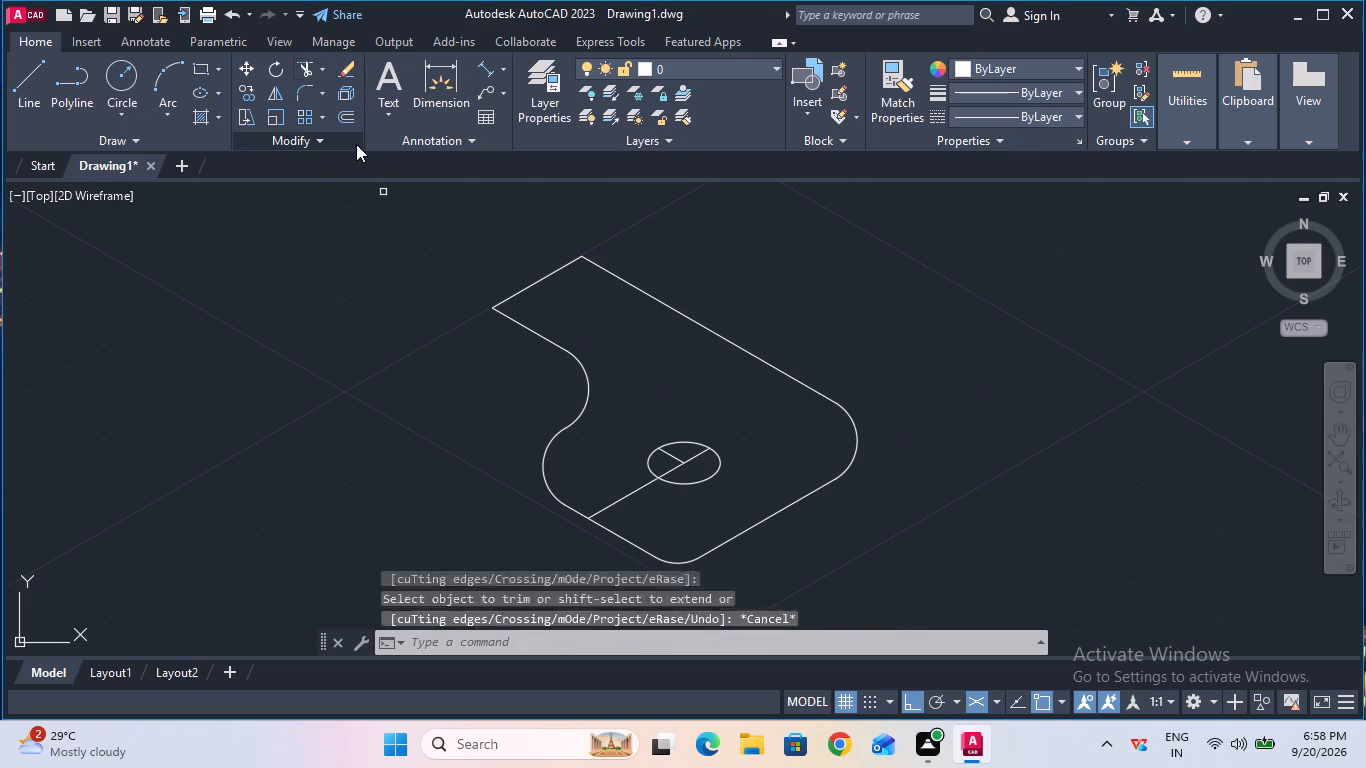
scroll(464, 229, up, 3)
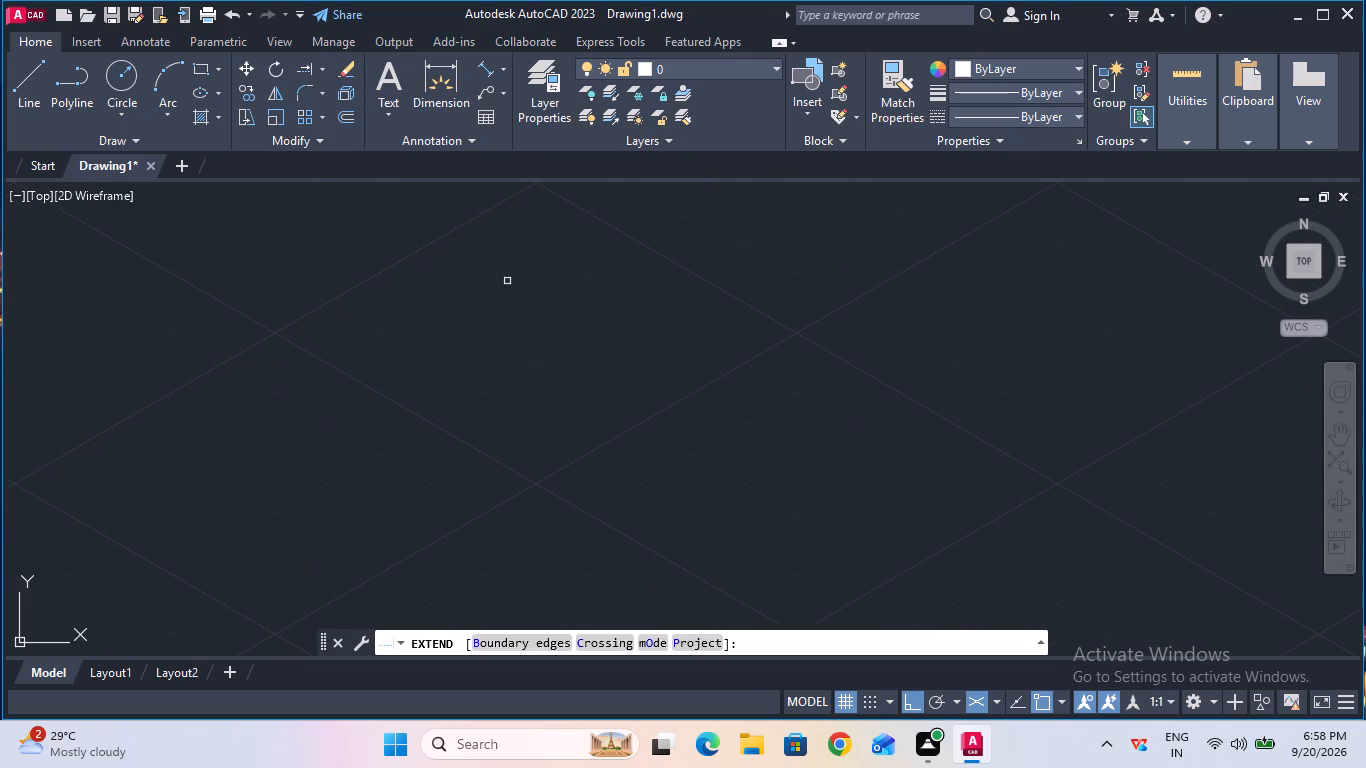
ctrl+scroll(507, 281, down, 6)
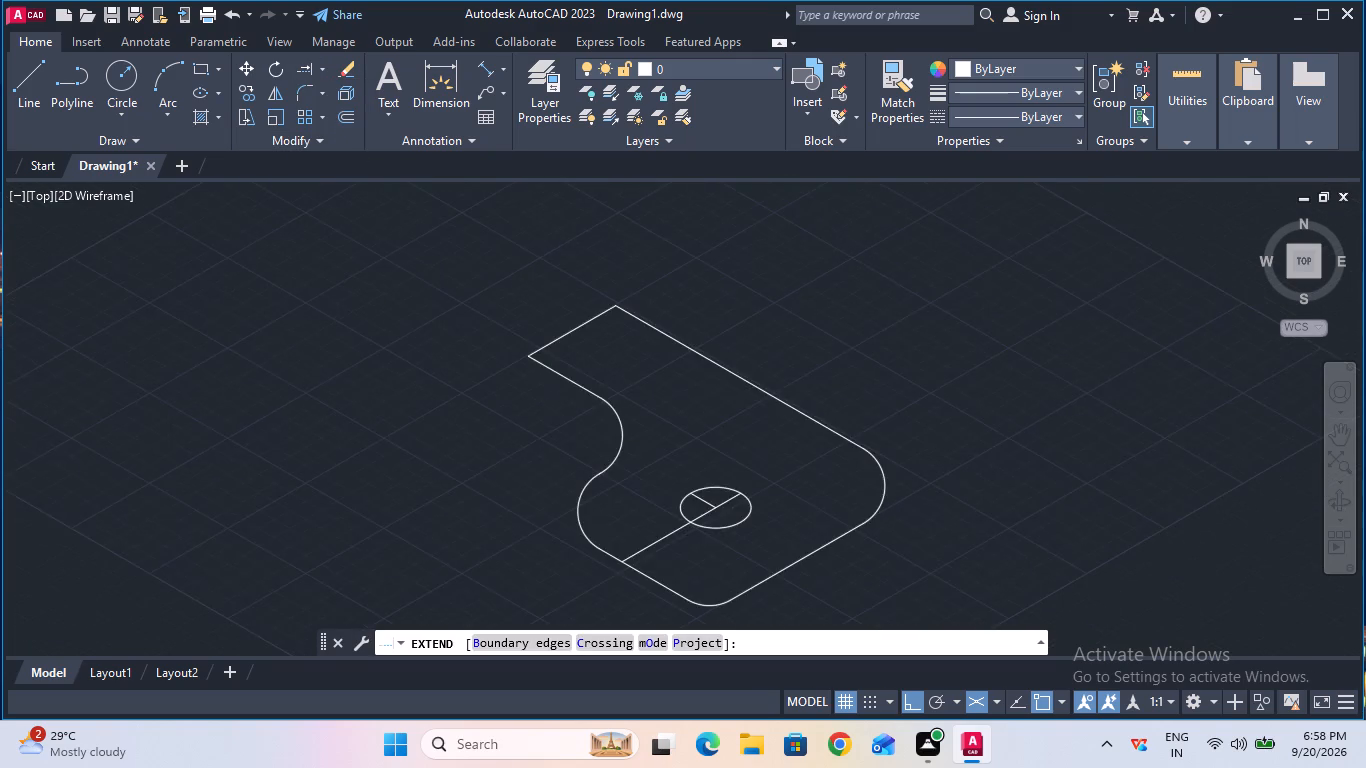
ctrl+scroll(507, 281, down, 1)
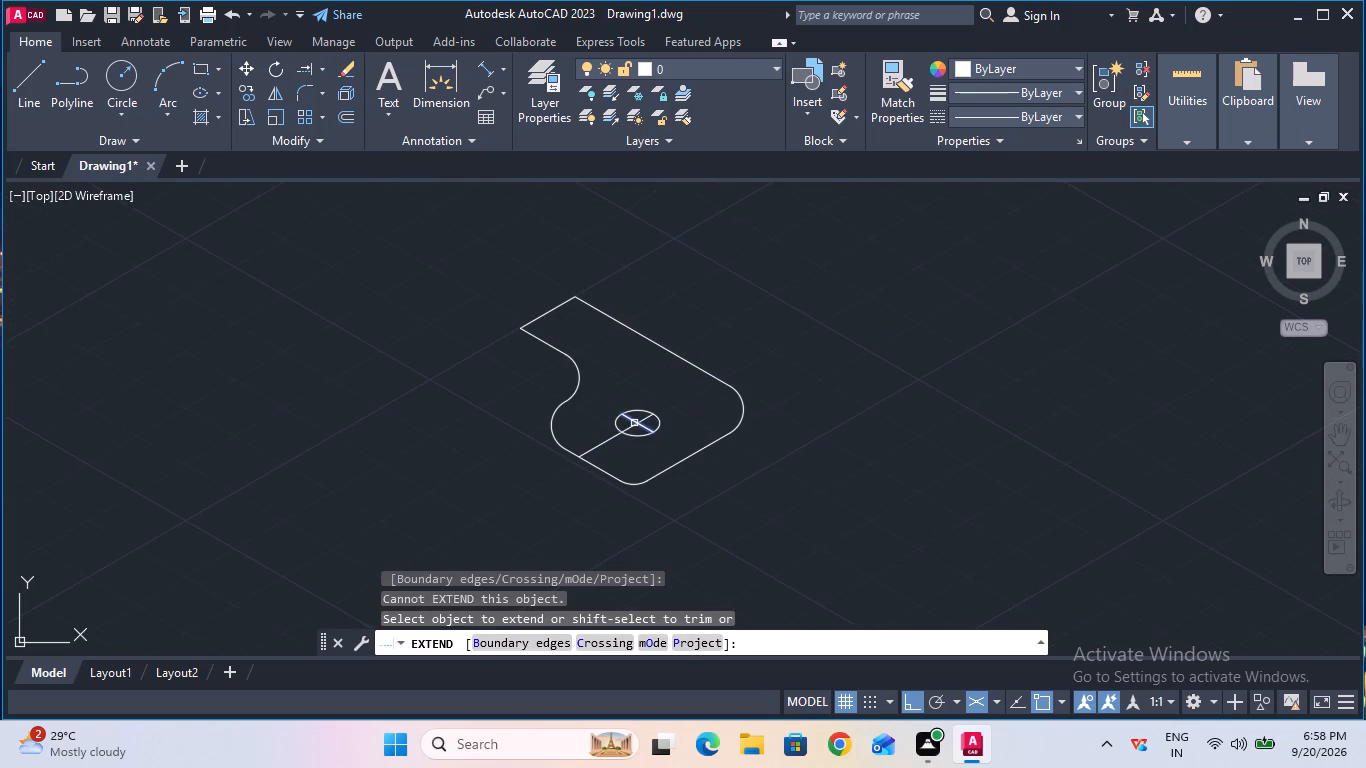
click(634, 422)
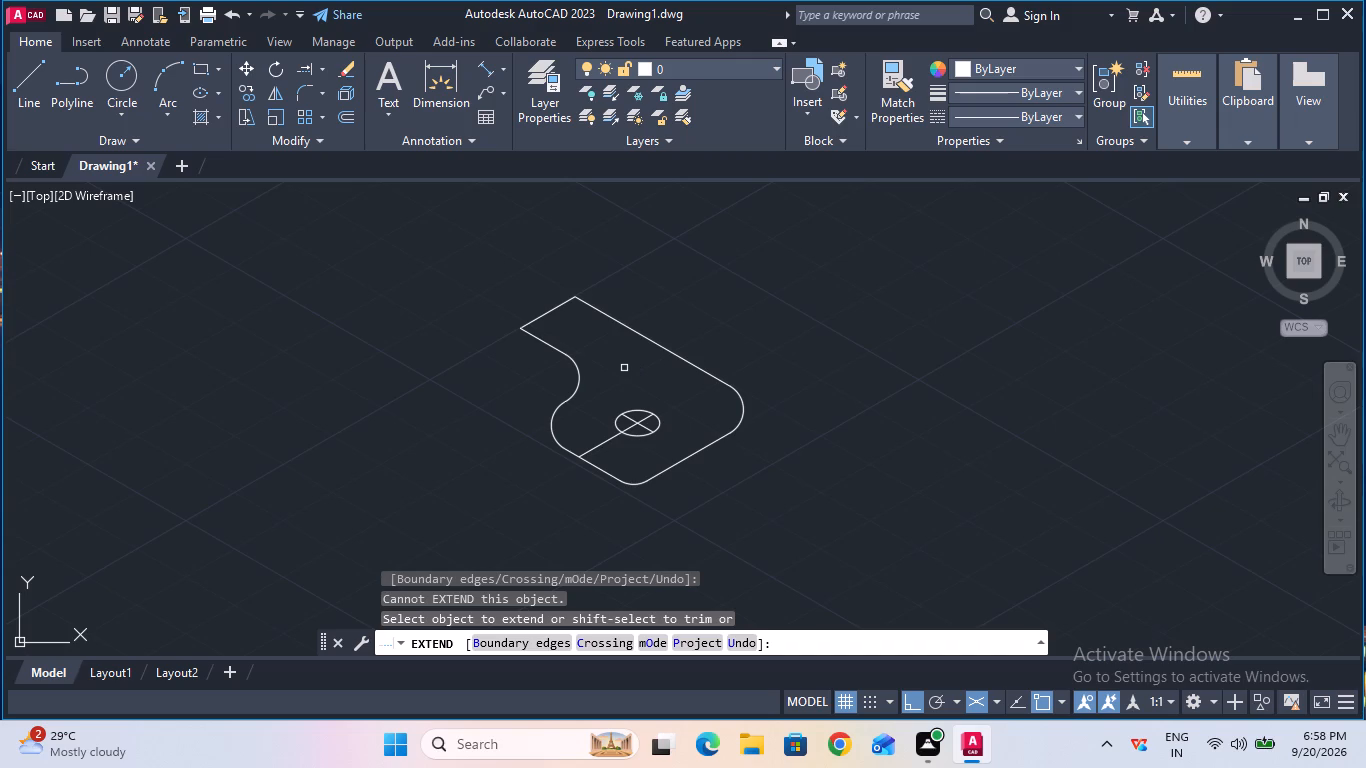
ctrl+scroll(625, 368, up, 2)
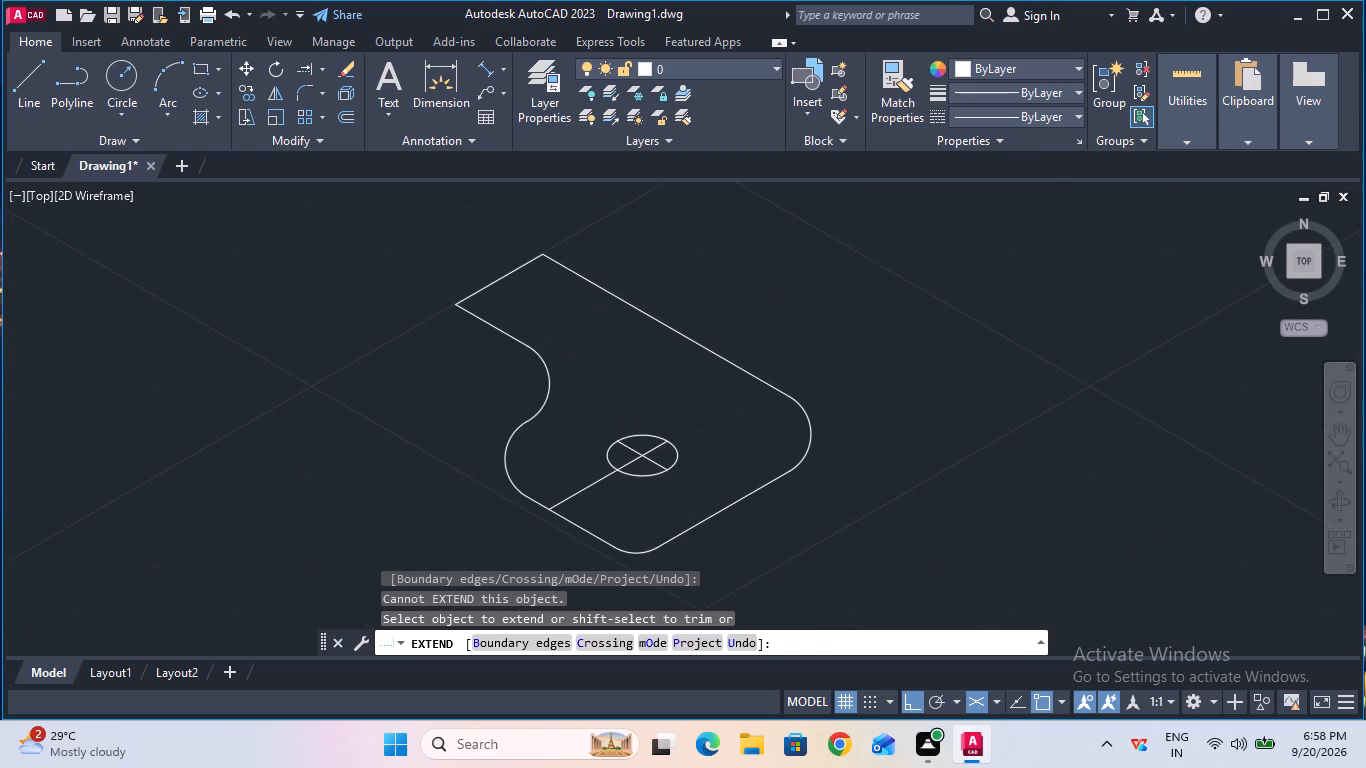
key(Escape)
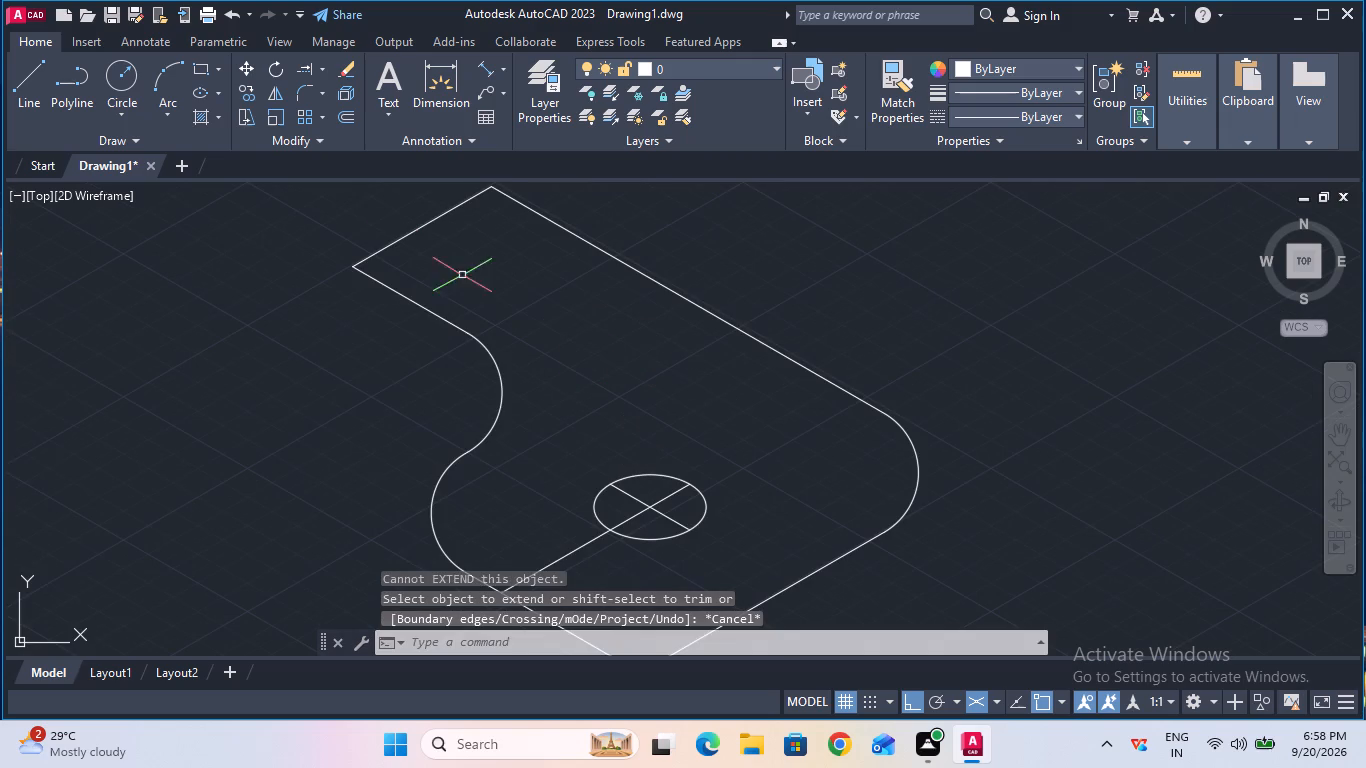
Draw a 15 mm slot side line from the cross line's upper-left end, parallel to the slot centerline toward the outline's lower-left edge.
click(34, 75)
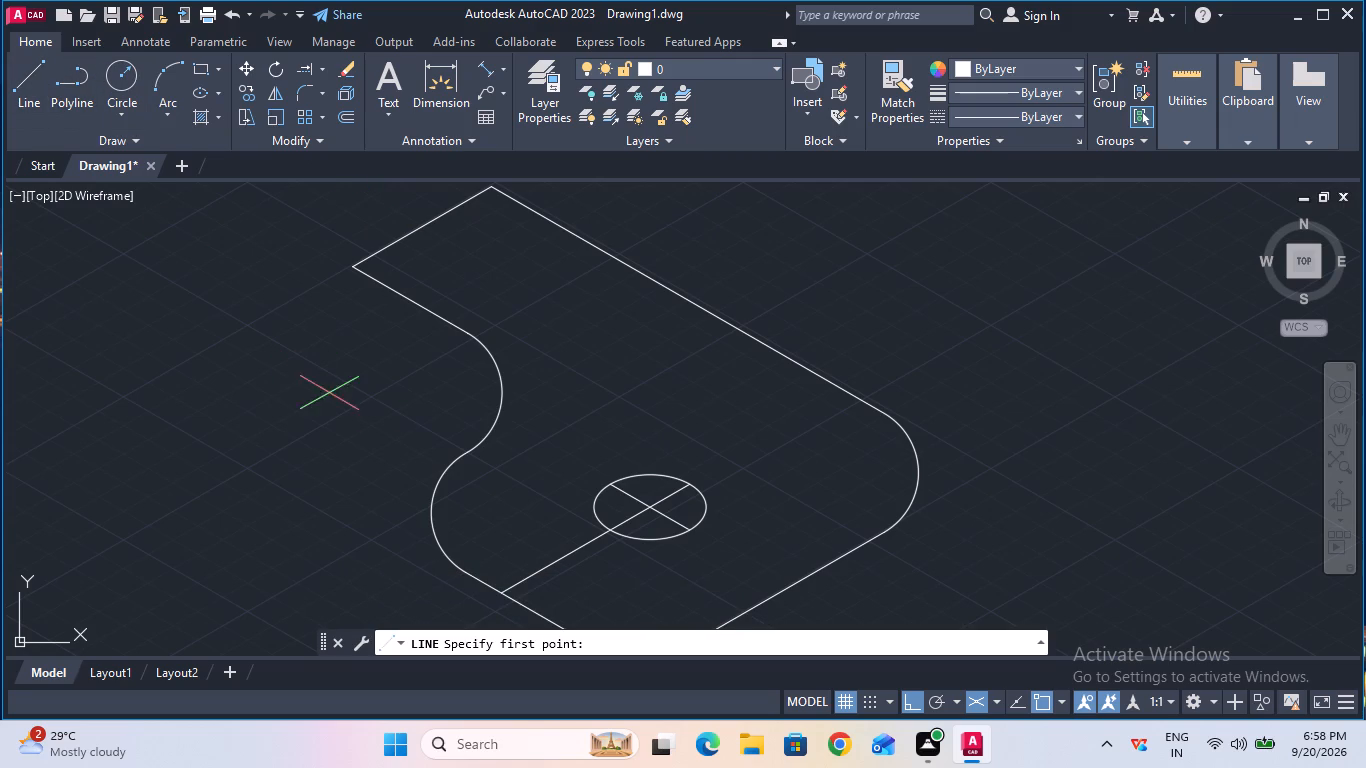
click(612, 486)
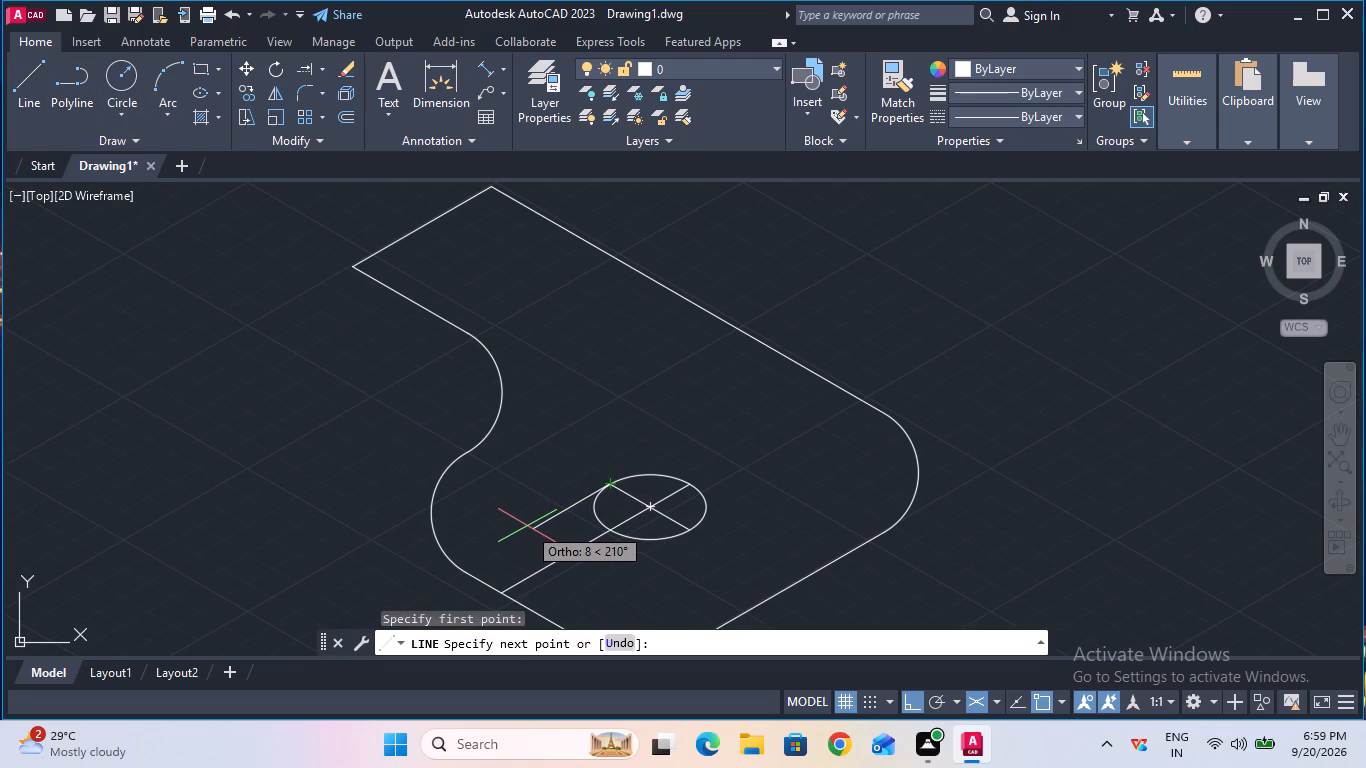
text(15)
key(Return)
key(Escape)
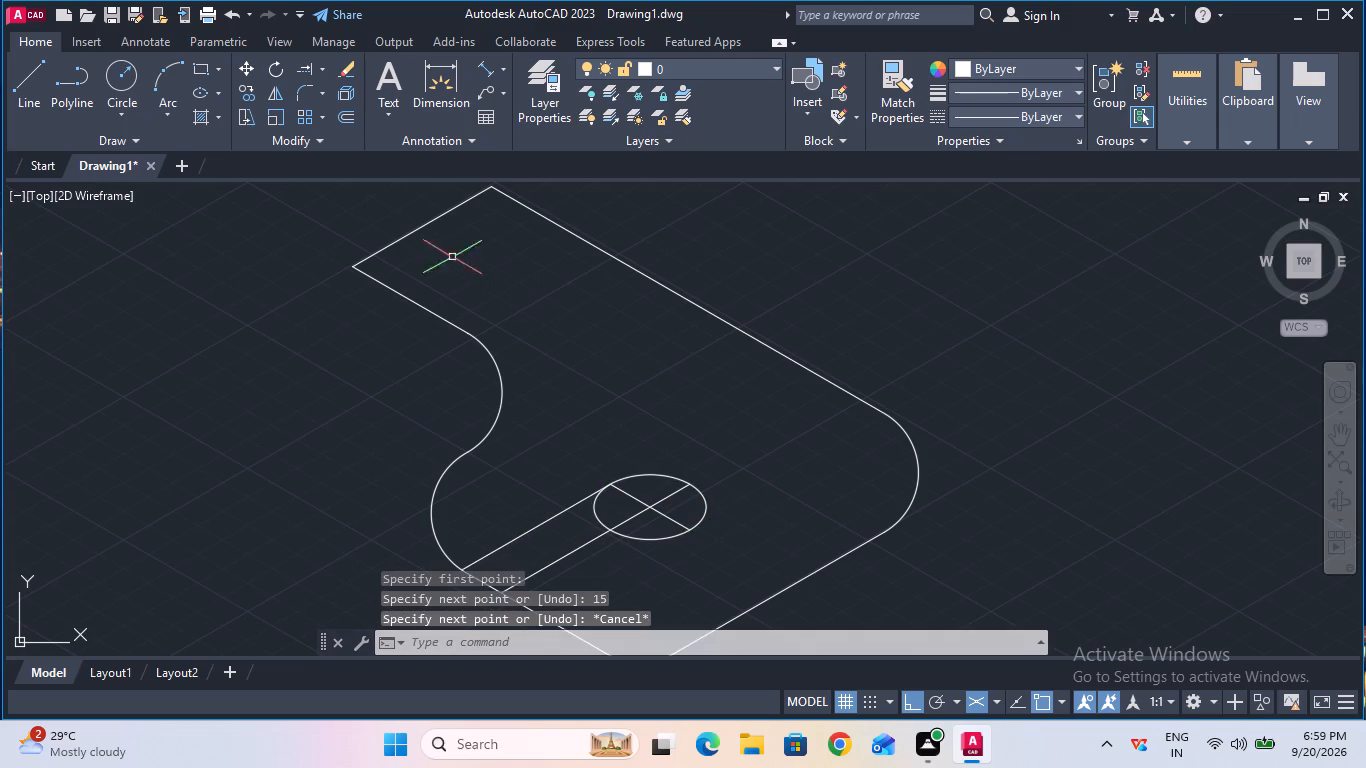
Draw a matching 15 mm slot side line from the cross line's lower-right end toward the outline's lower-left edge.
click(34, 96)
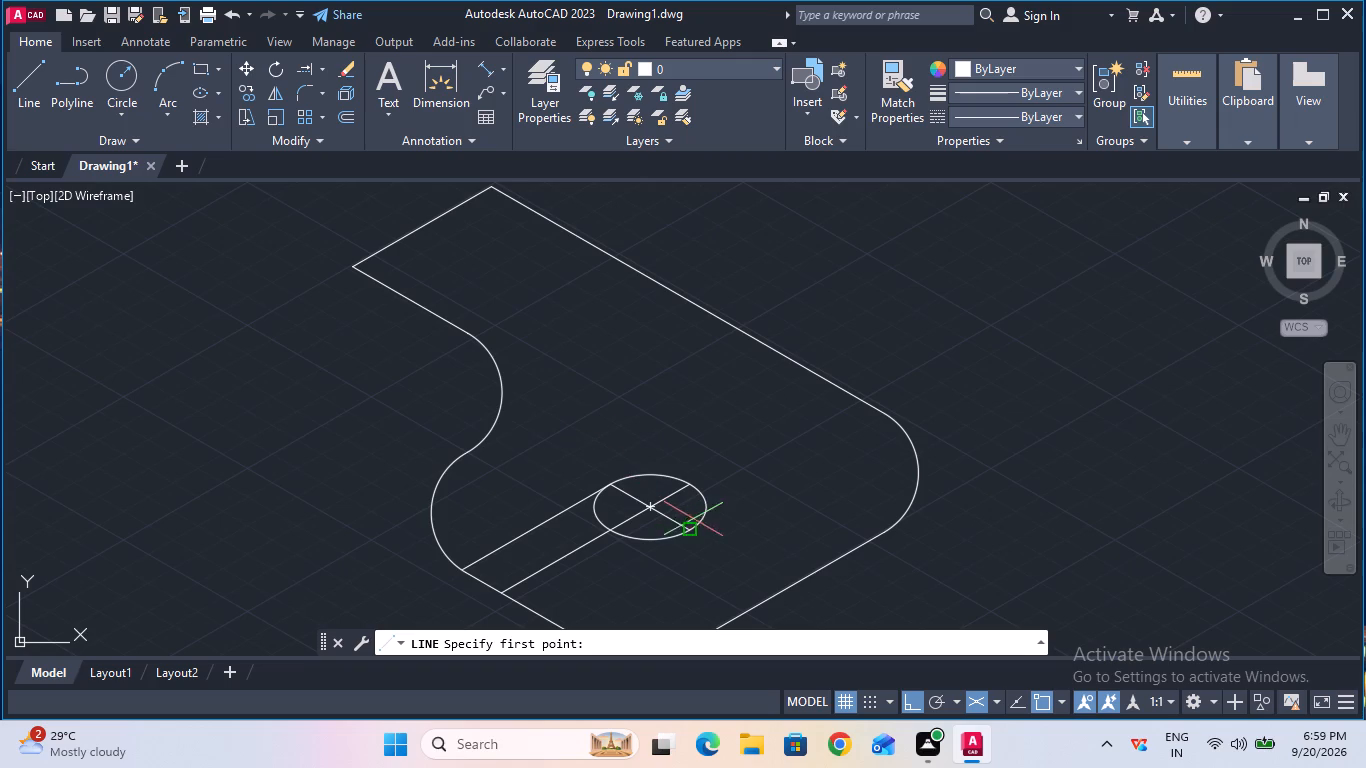
click(692, 534)
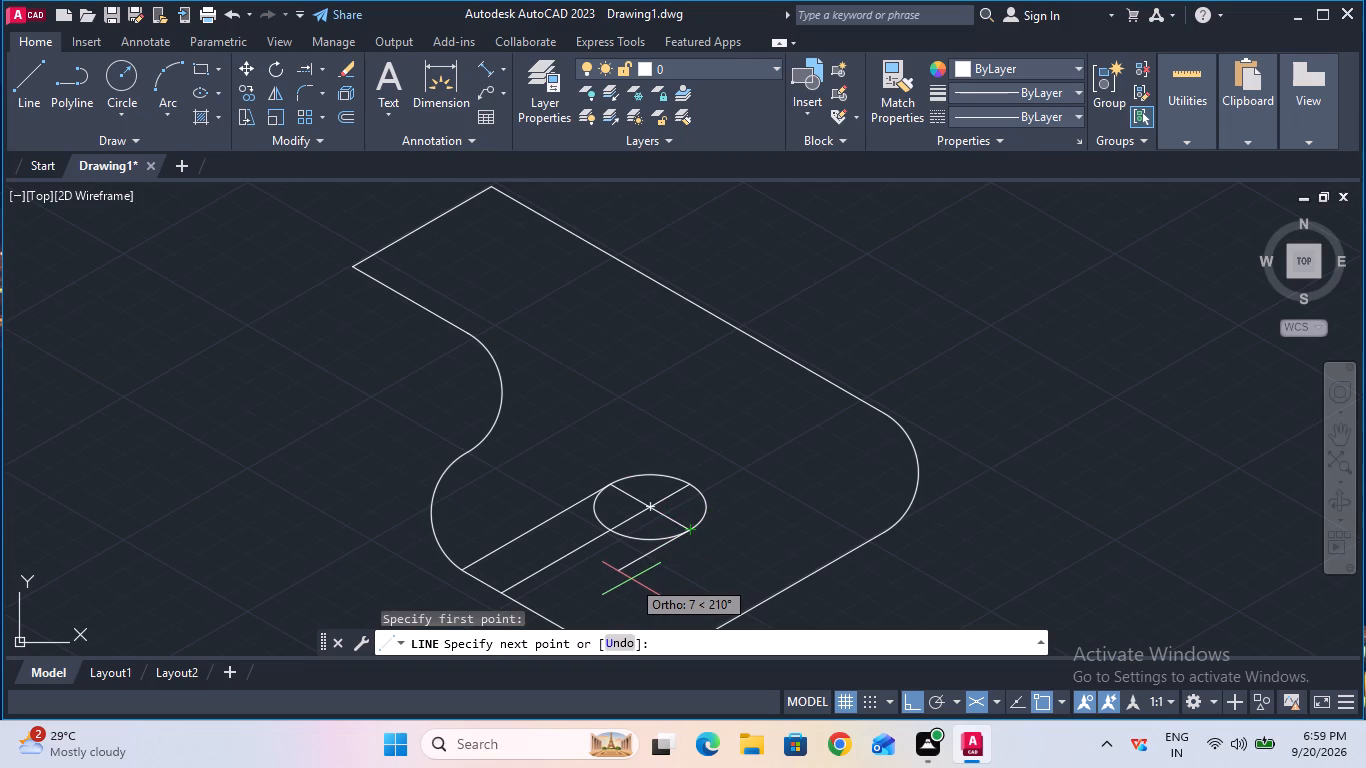
text(15)
key(Return)
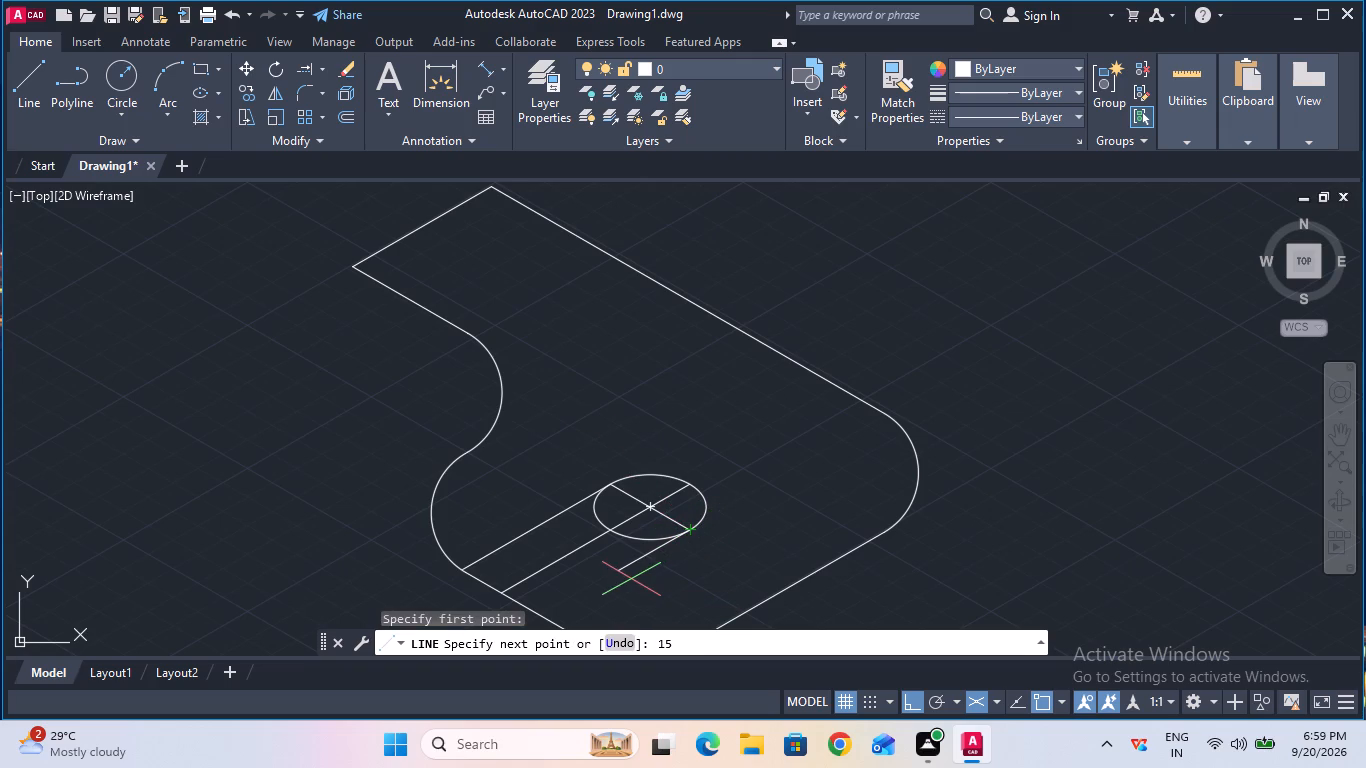
key(Escape)
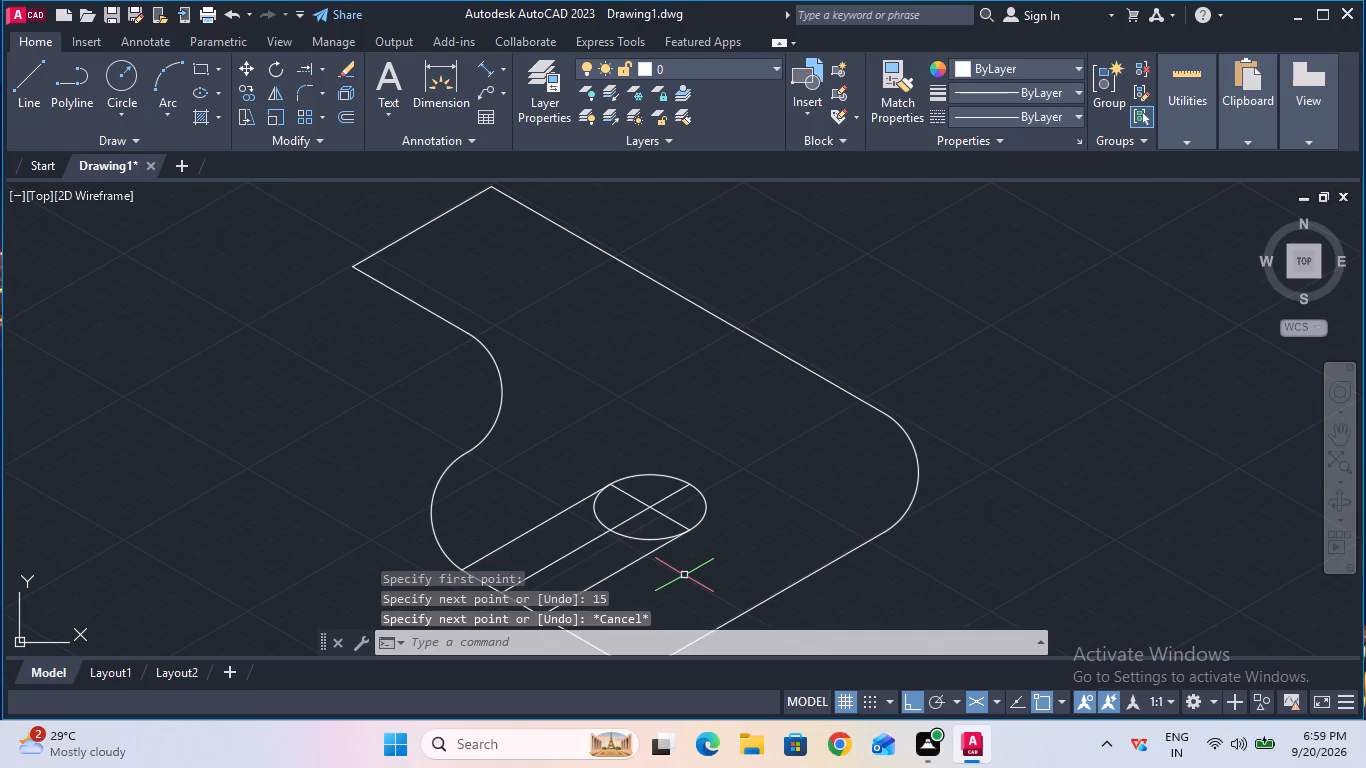
Trim the isocircle's inner half, the center lines inside the slot, and the outline segment across the slot's mouth.
ctrl+scroll(684, 575, down, 1)
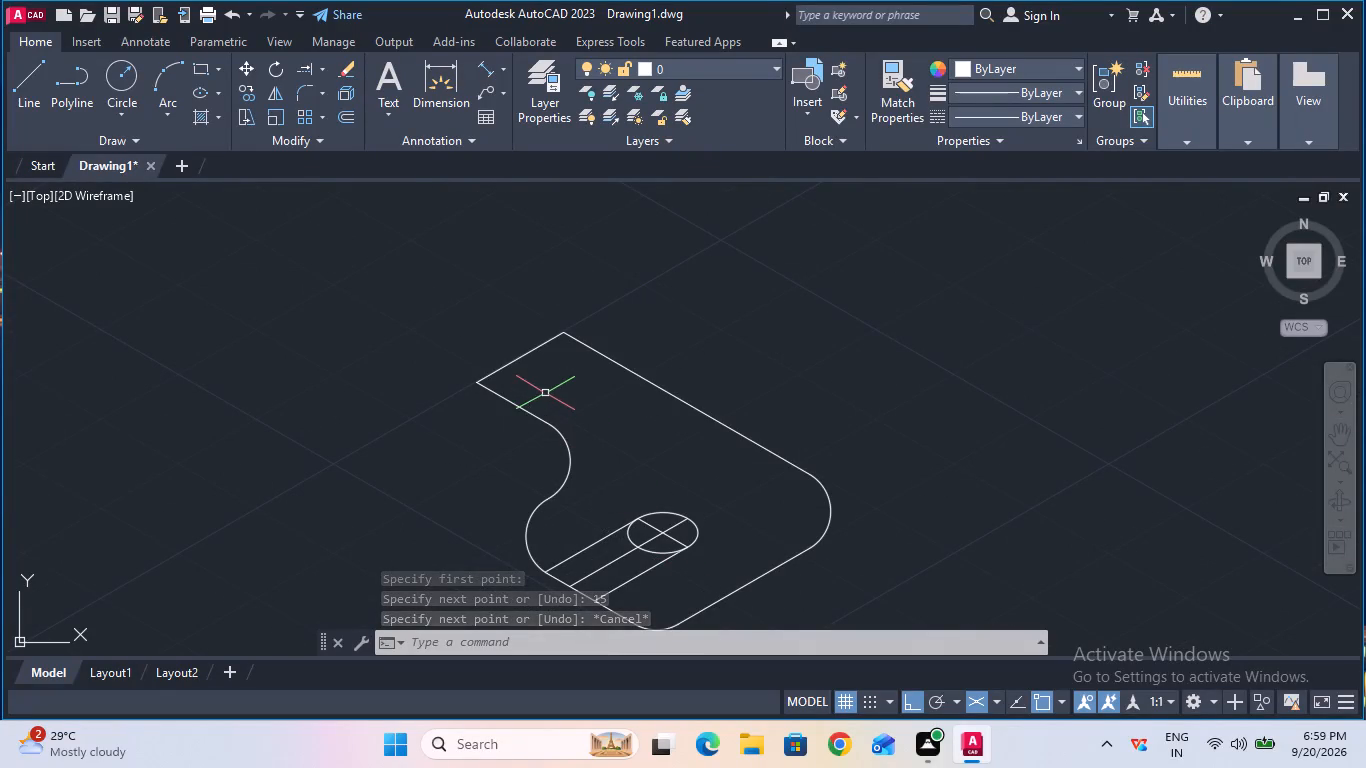
click(324, 70)
click(331, 89)
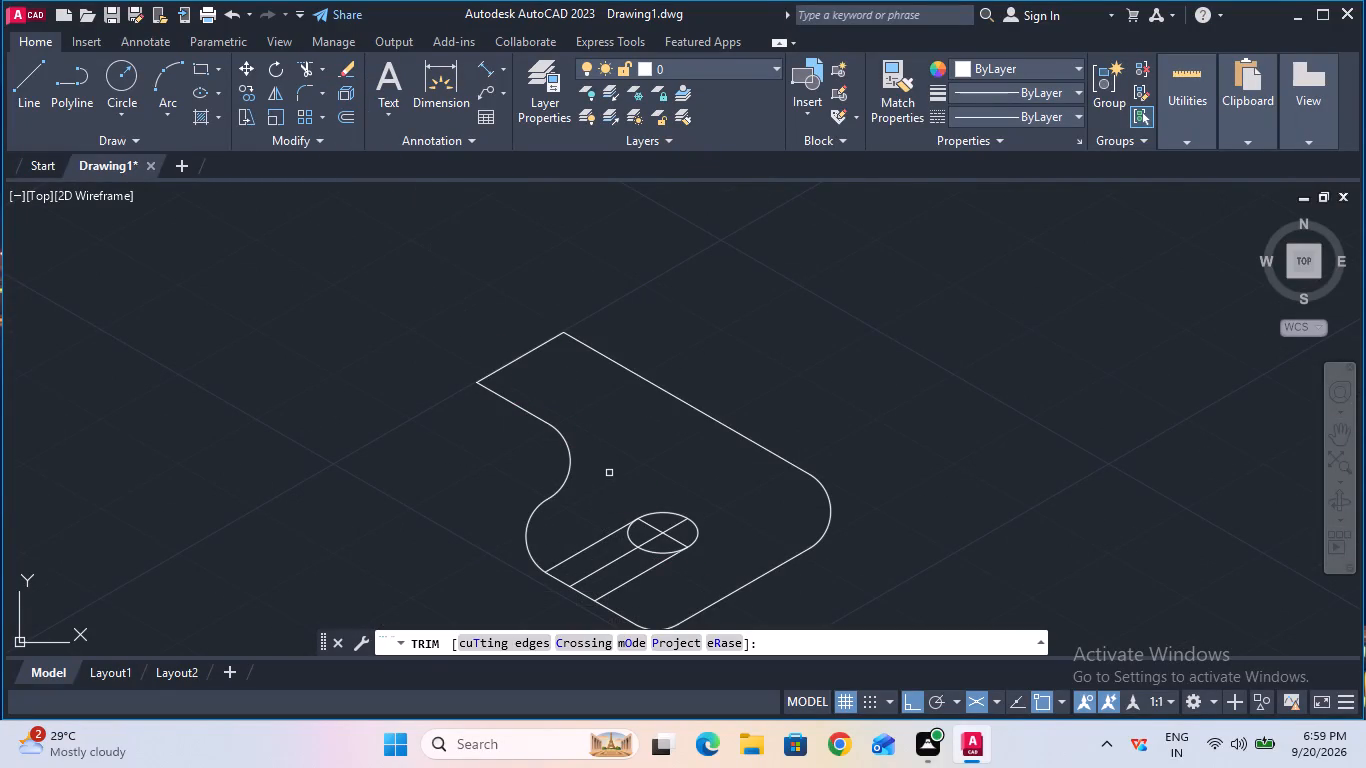
click(634, 539)
click(645, 552)
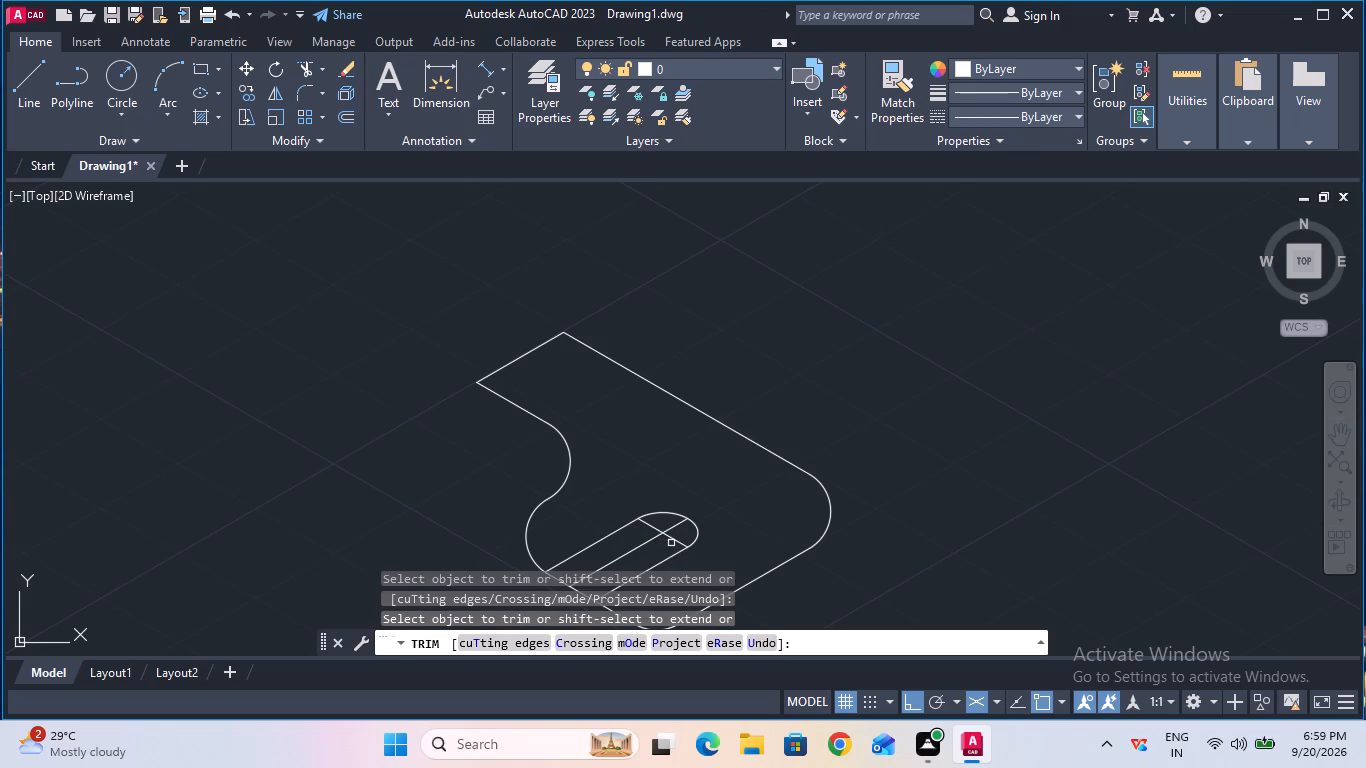
click(675, 541)
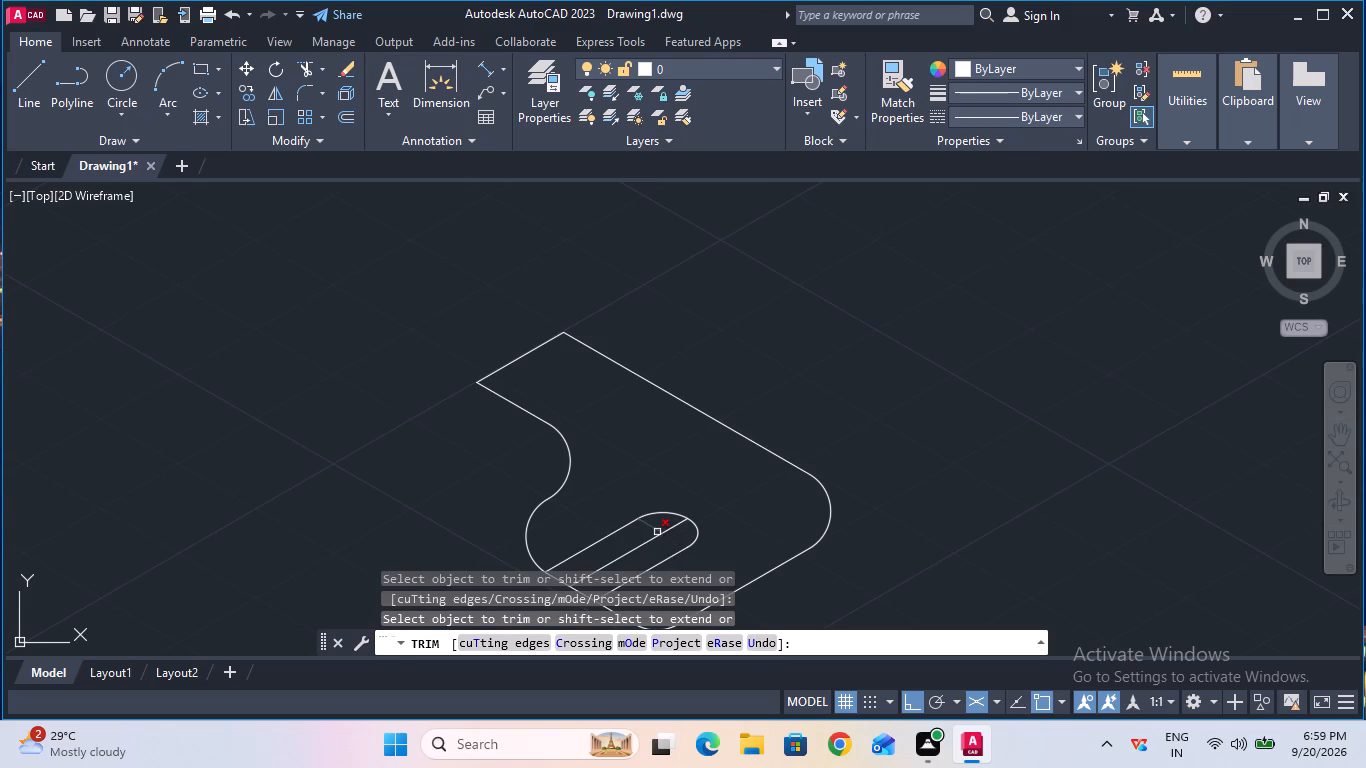
click(657, 529)
click(662, 535)
click(571, 586)
ctrl+scroll(666, 539, down, 2)
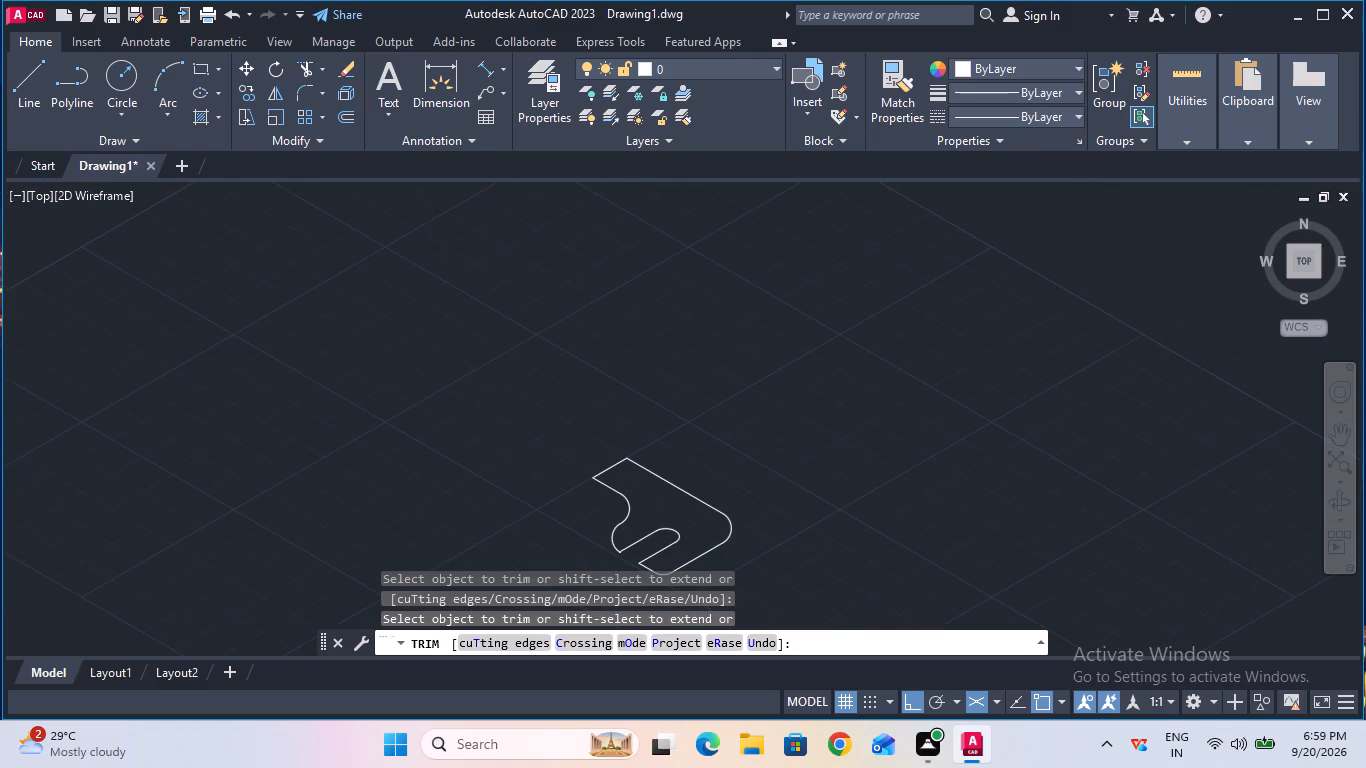
key(Escape)
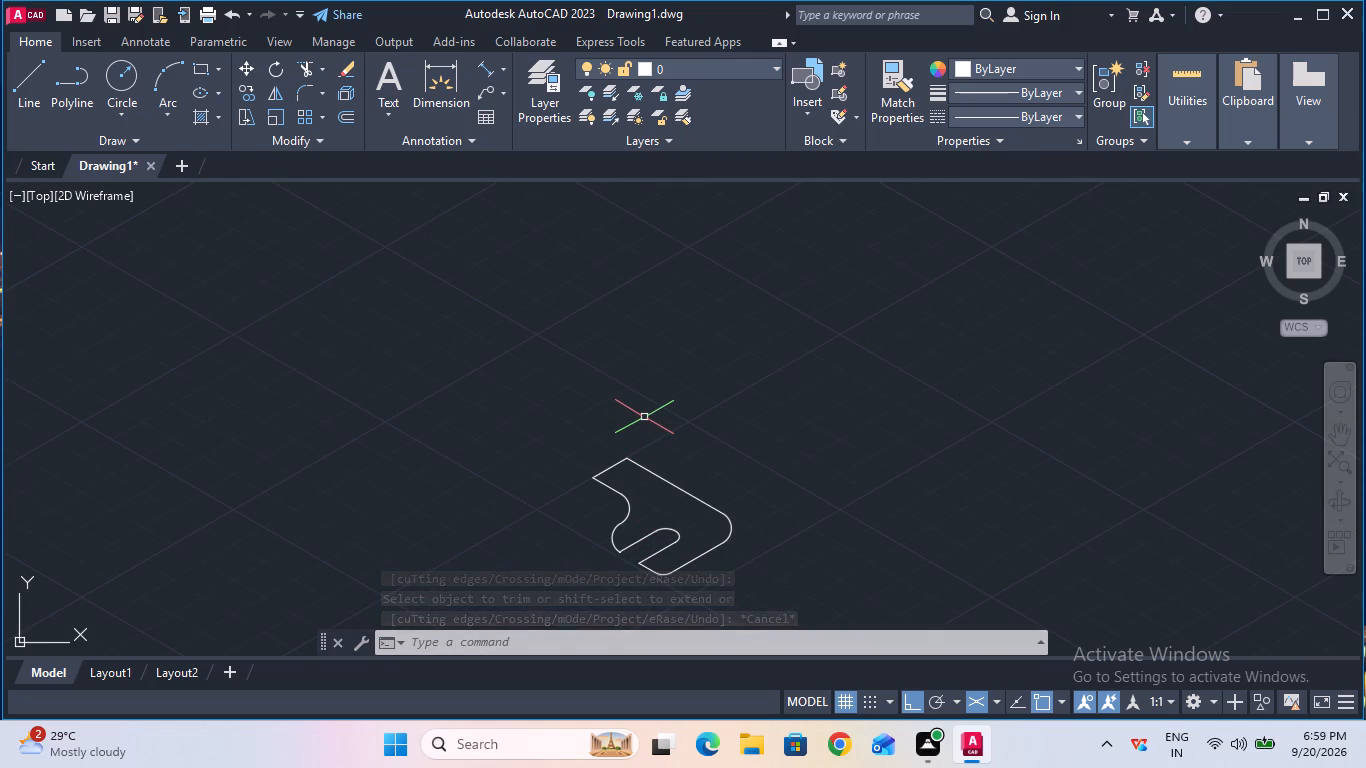
Join all the outline and slot segments into a single object.
click(238, 97)
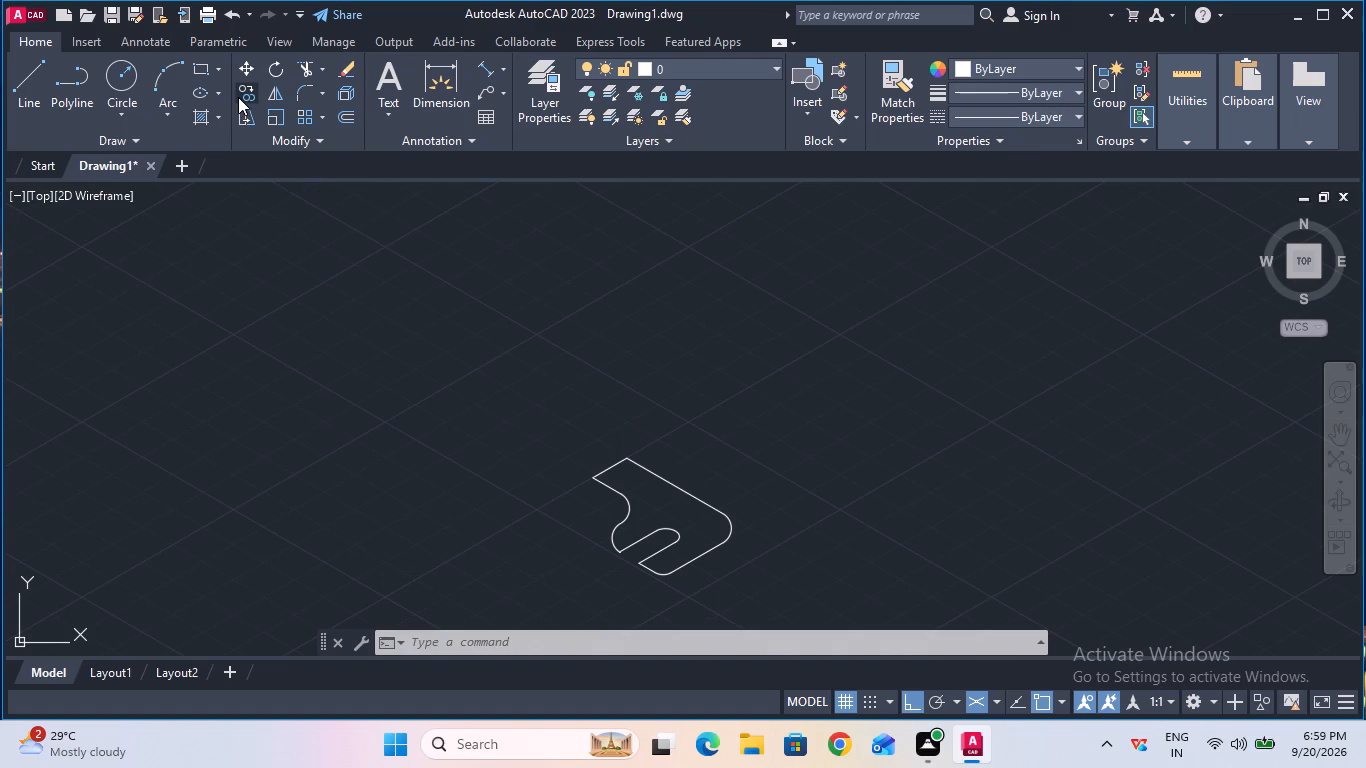
key(Escape)
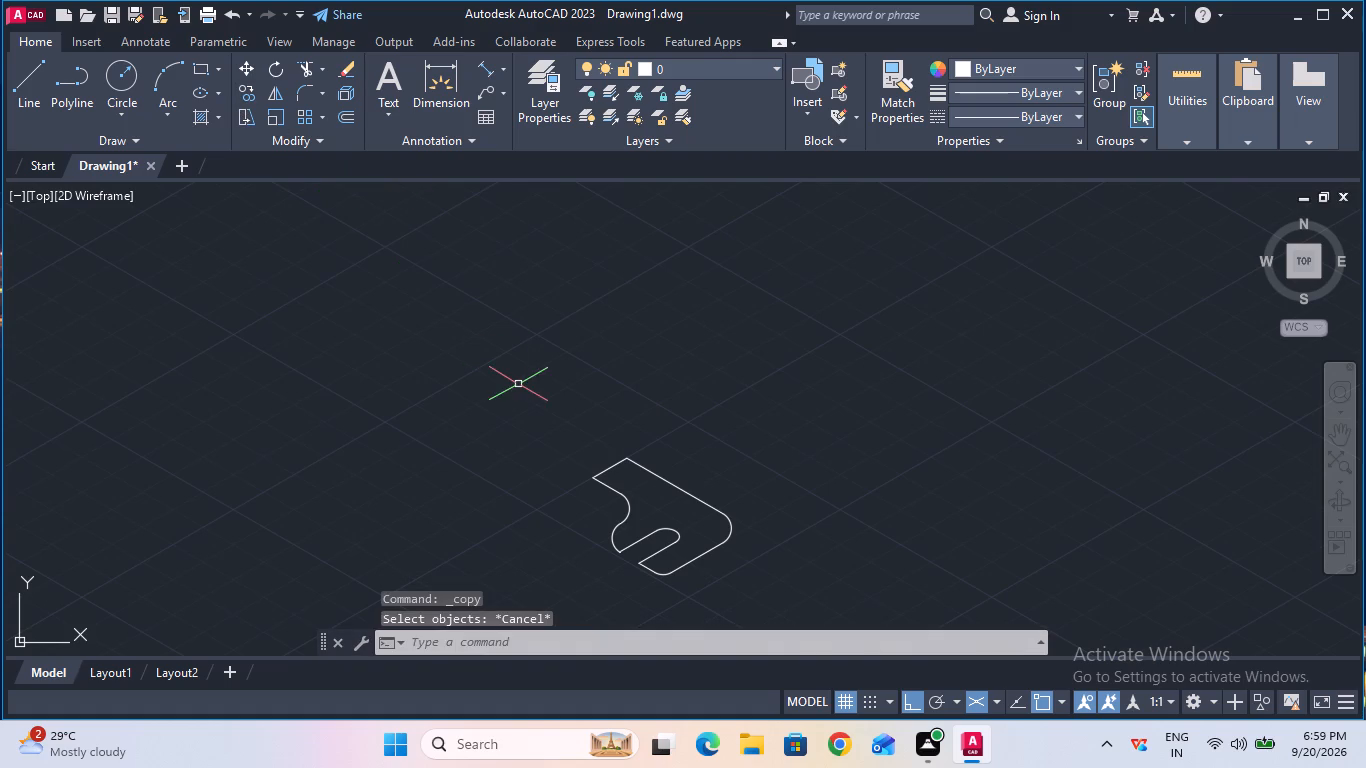
click(585, 404)
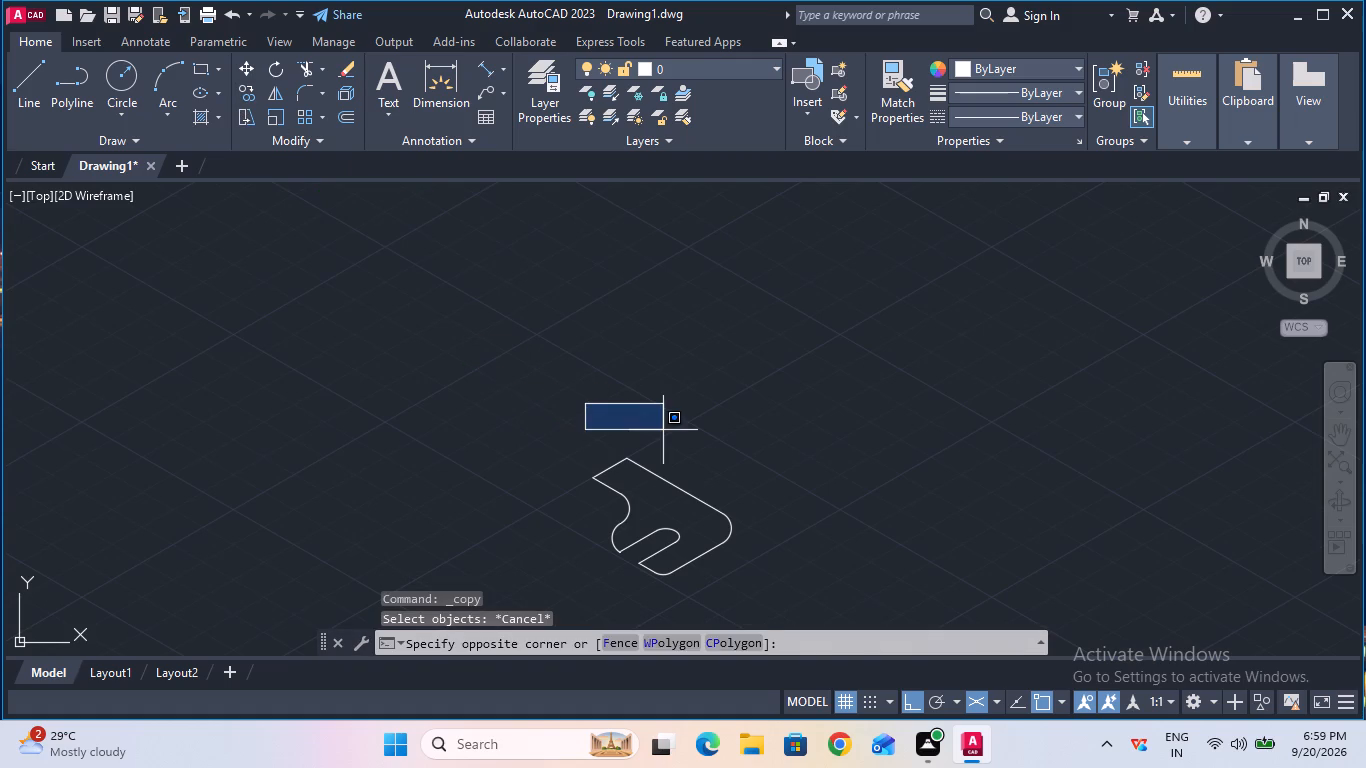
click(772, 612)
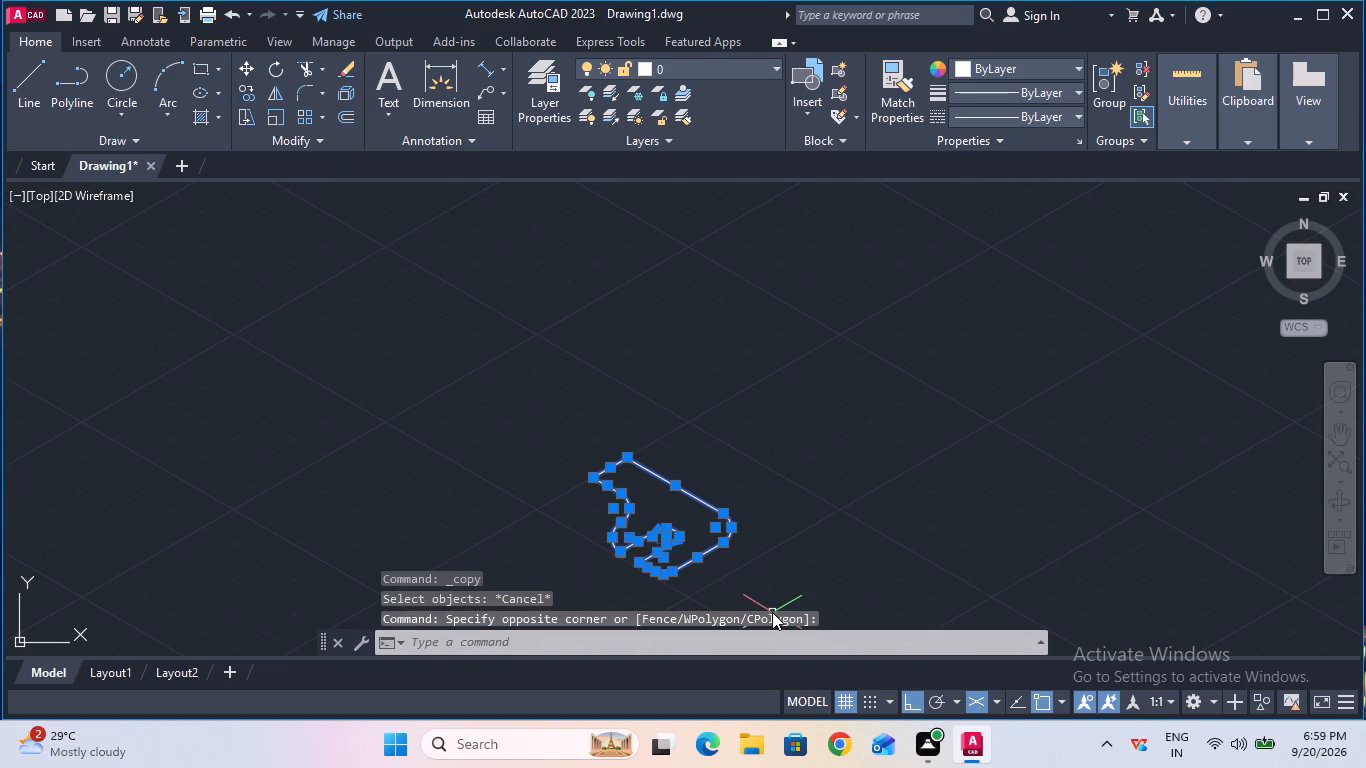
text(join)
click(515, 619)
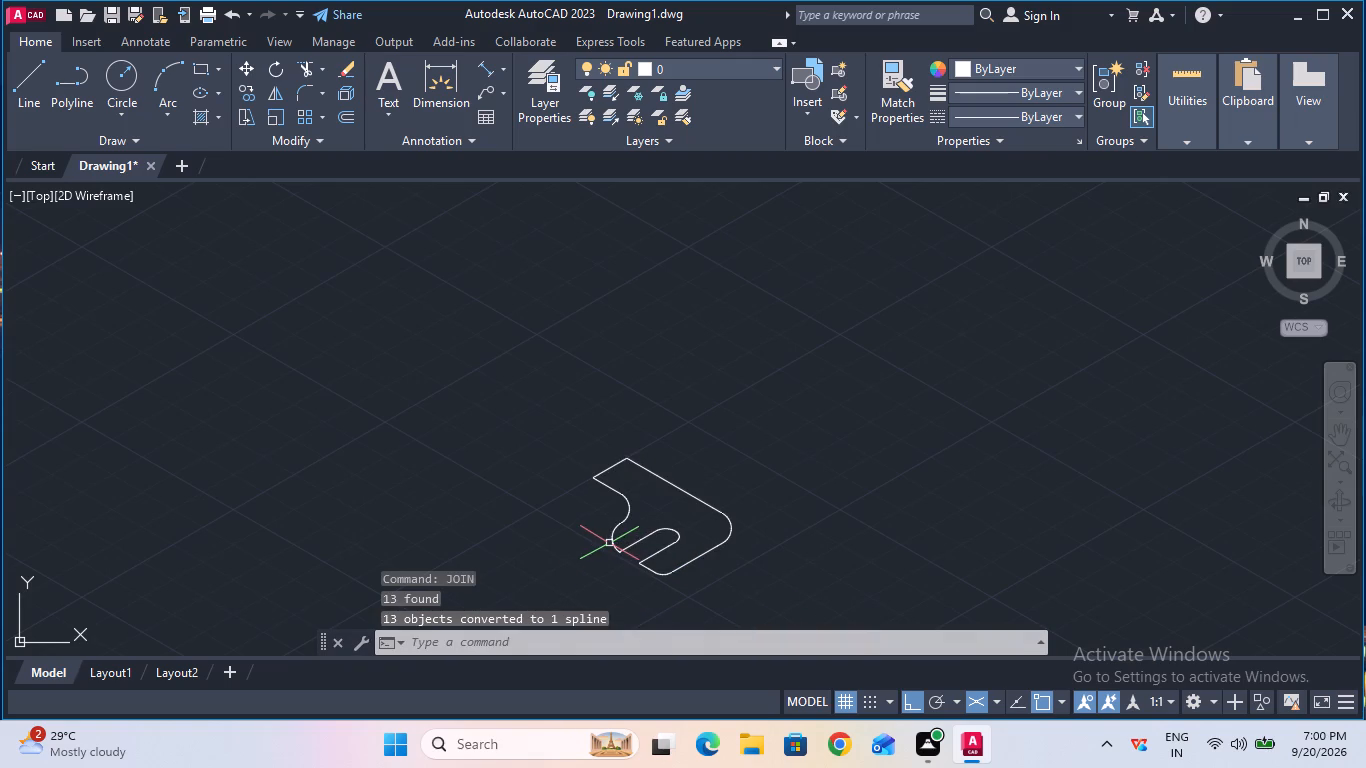
Copy the joined profile 10 mm straight down in the right isoplane.
click(248, 93)
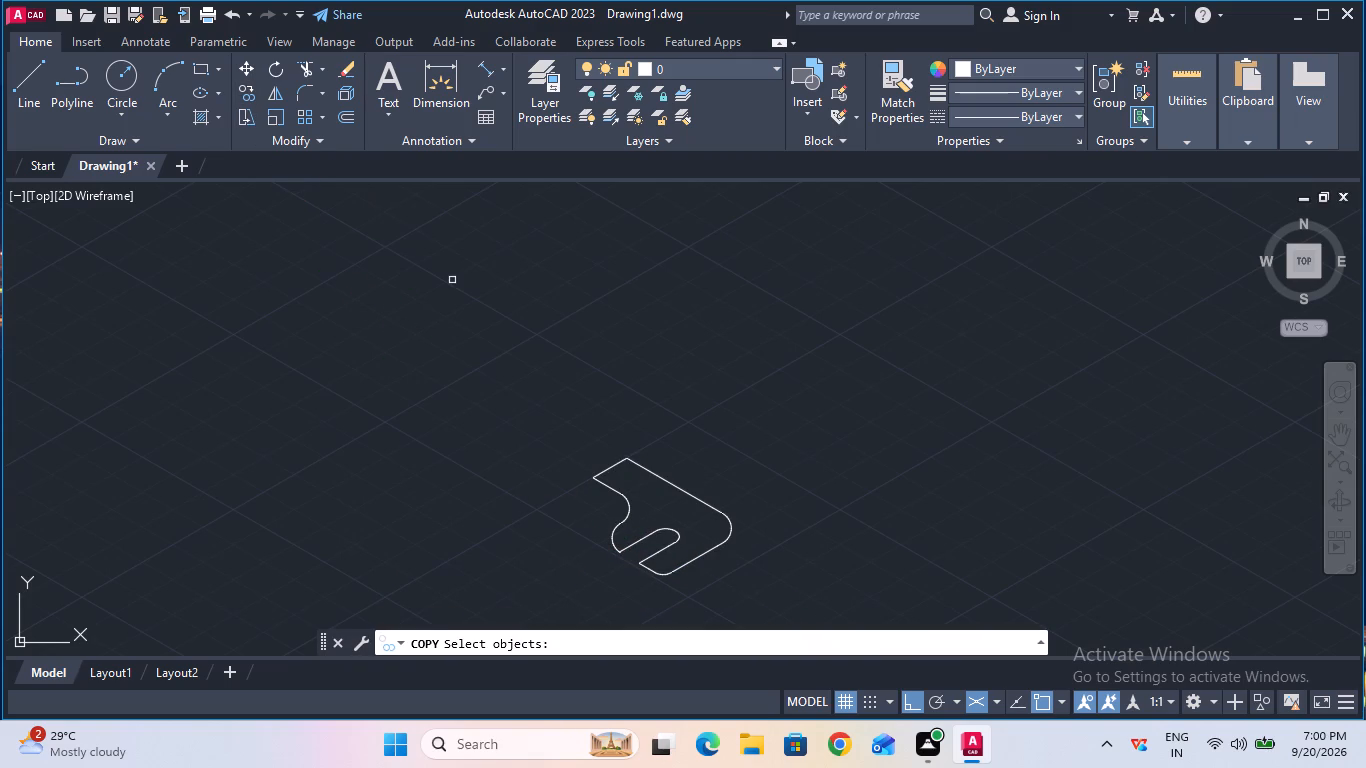
click(657, 478)
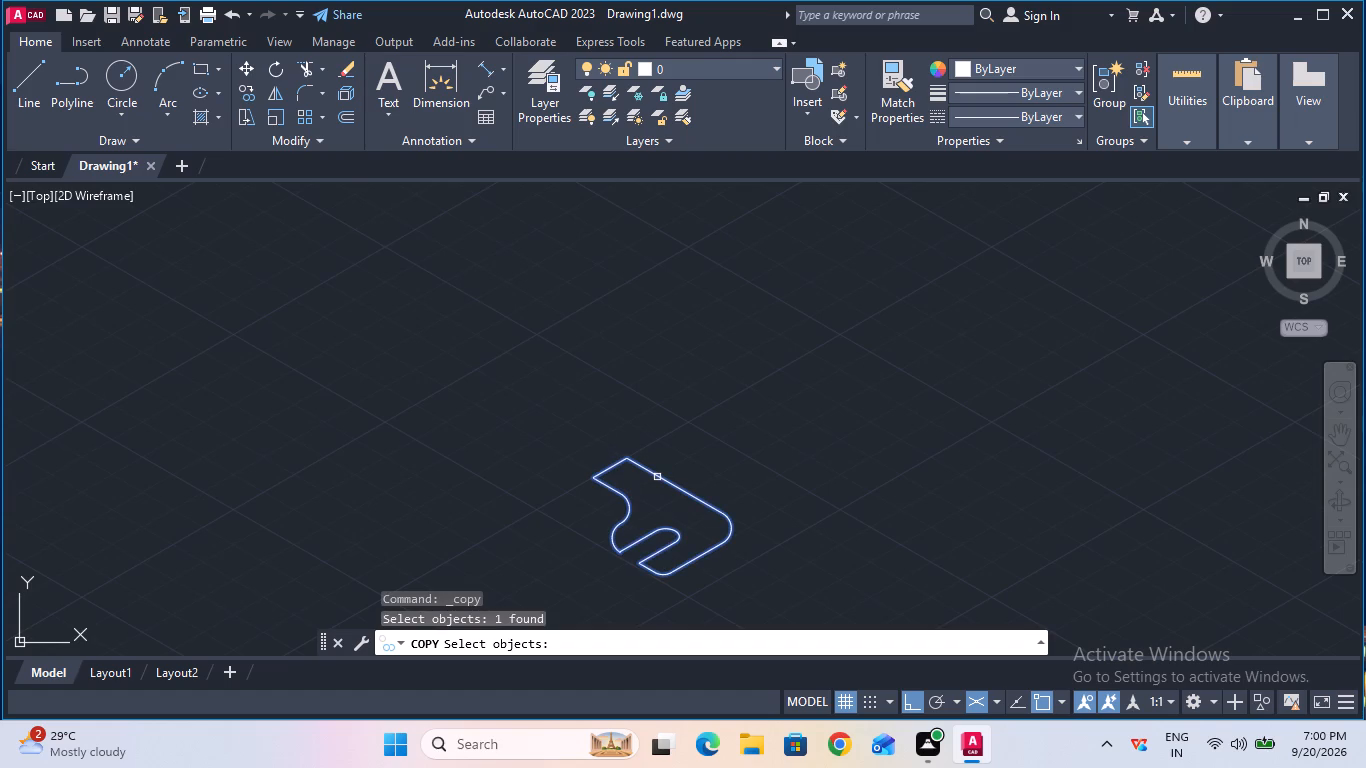
key(F5)
key(Return)
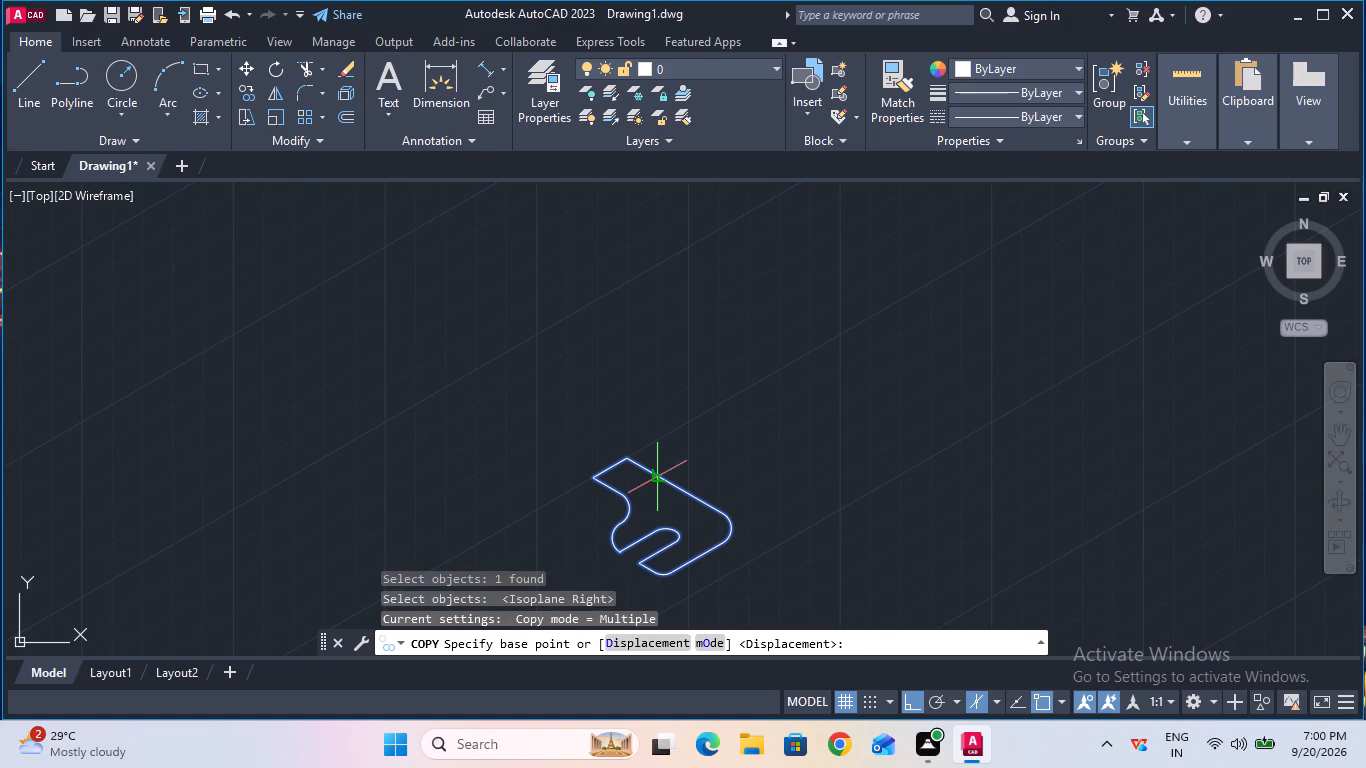
click(657, 477)
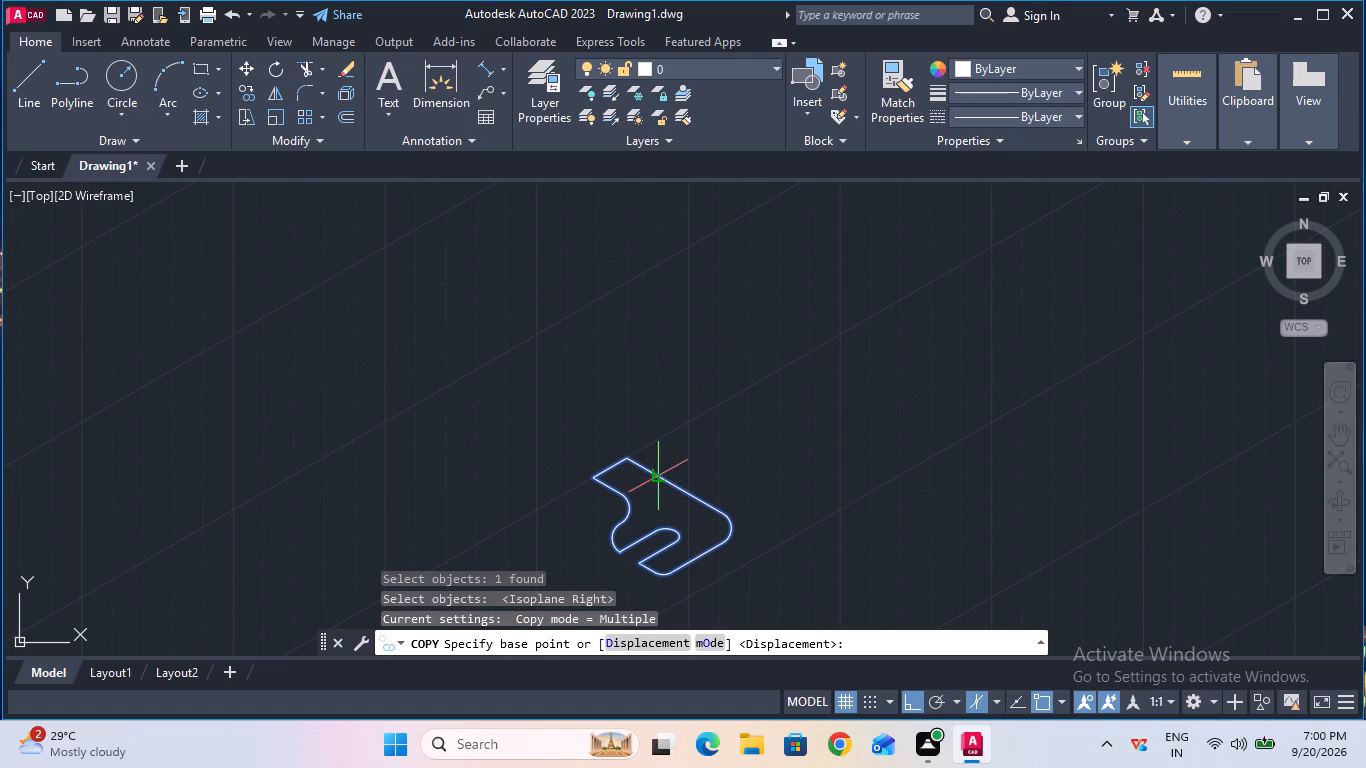
click(657, 479)
text(10)
key(Return)
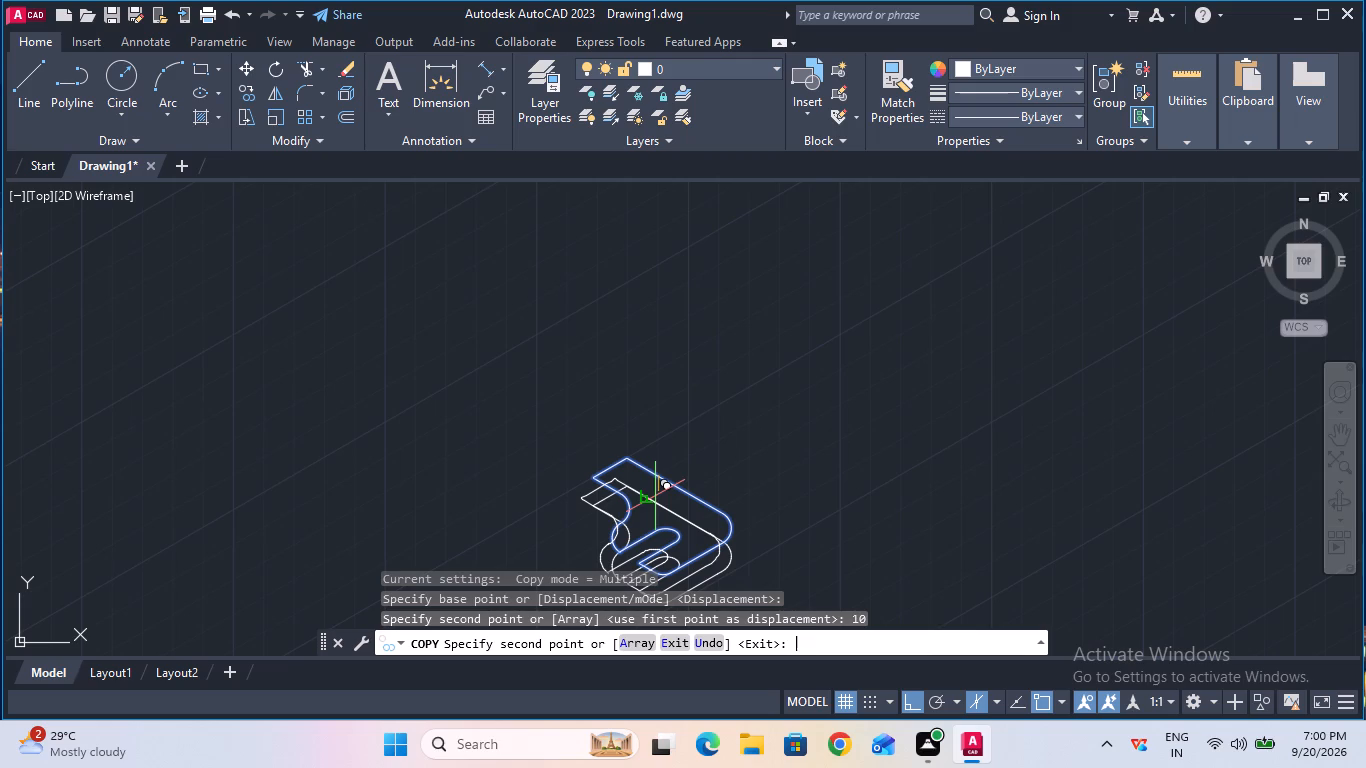
key(Escape)
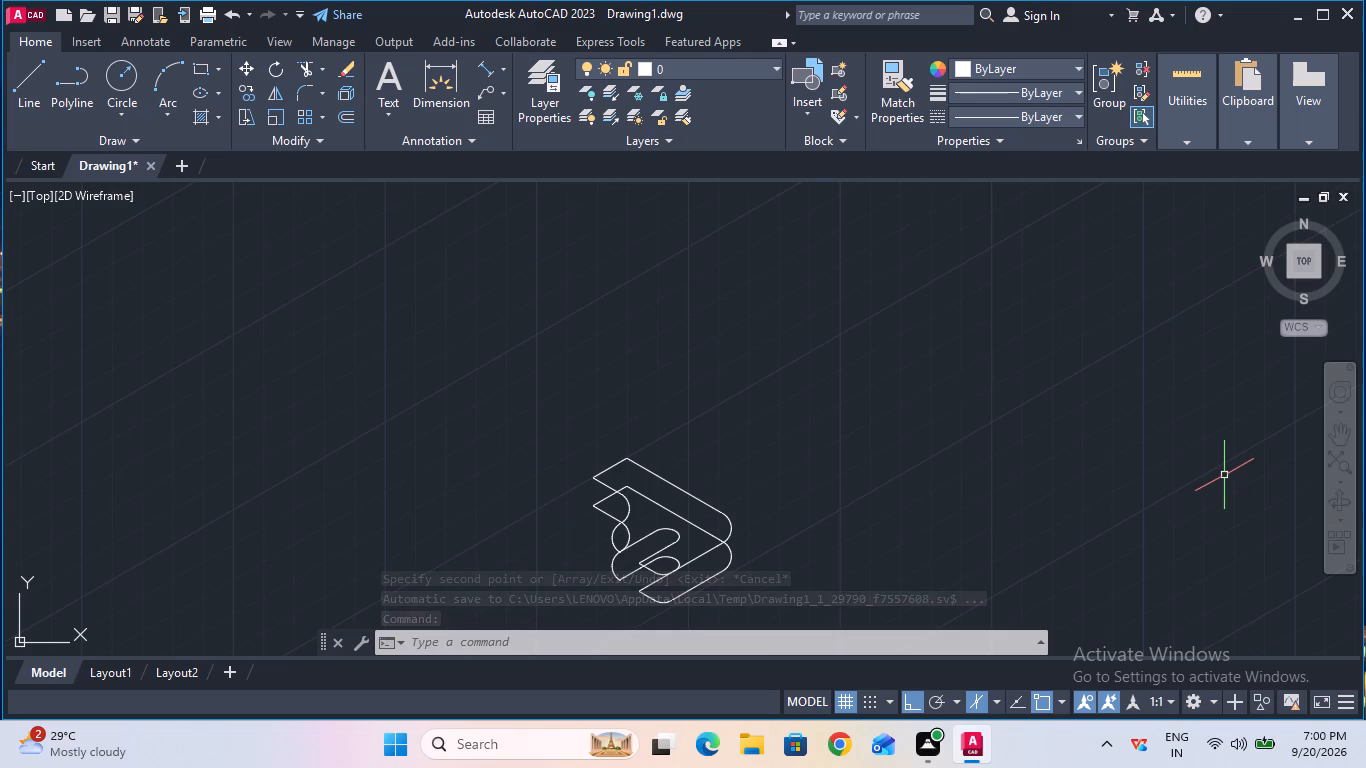
Trim the lower copy's hidden back edges, slot side lines and slot end arc where the upper face covers them.
key(F5)
key(F5)
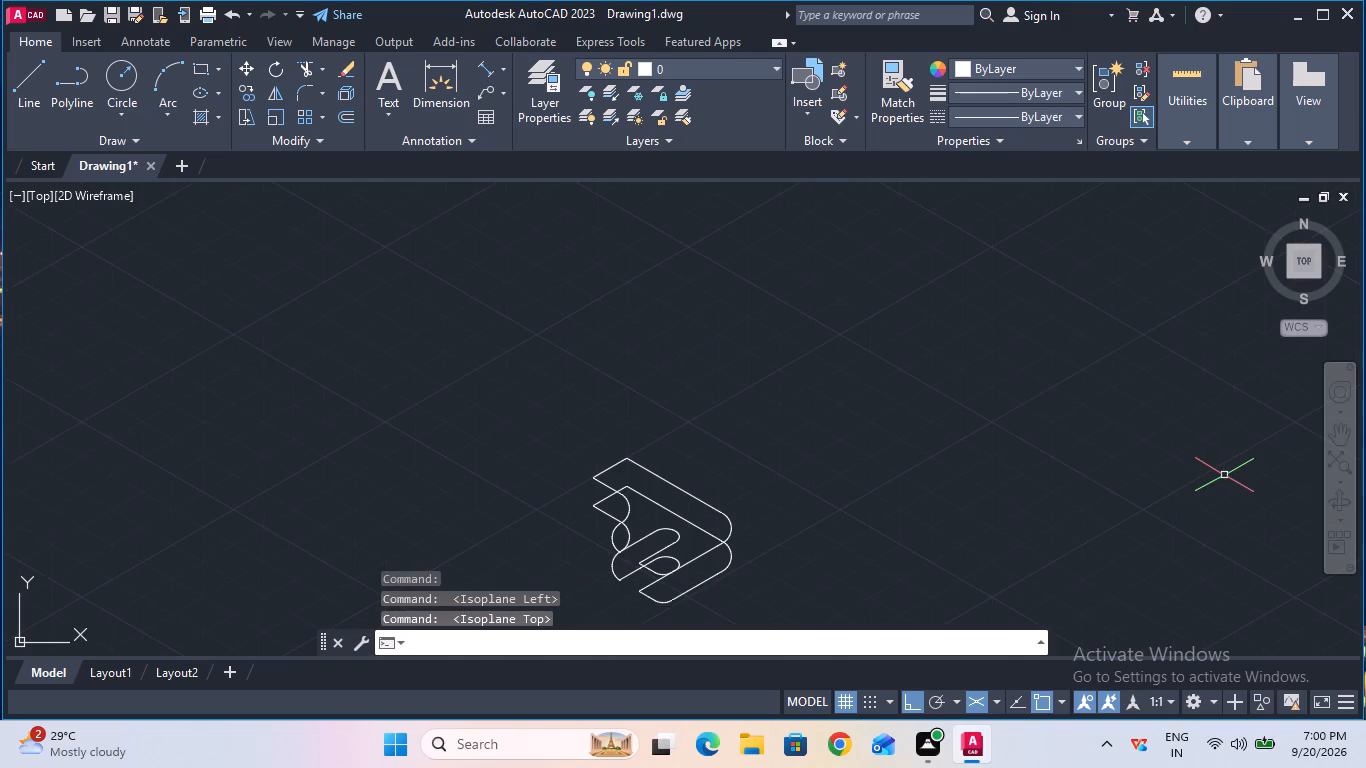
click(1332, 434)
drag(704, 550, 681, 472)
ctrl+scroll(681, 472, up, 2)
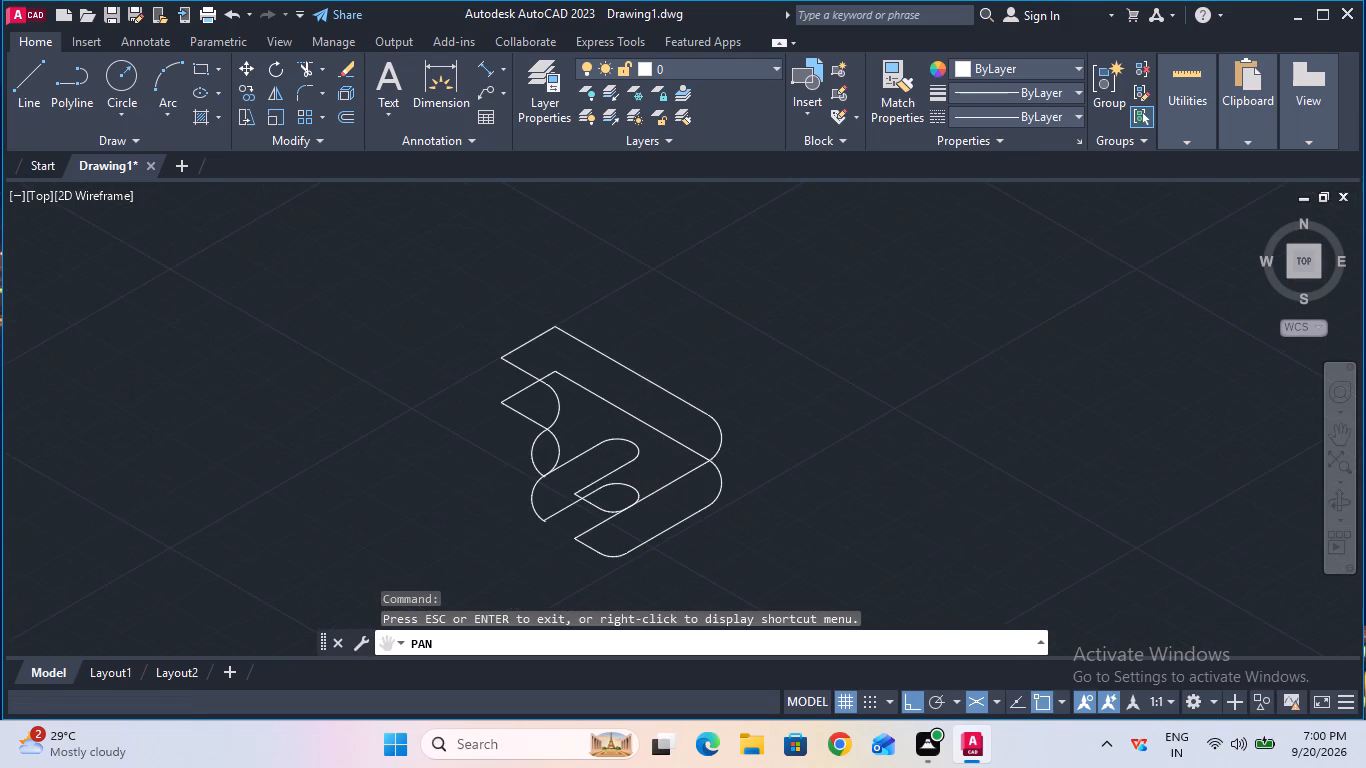
key(Escape)
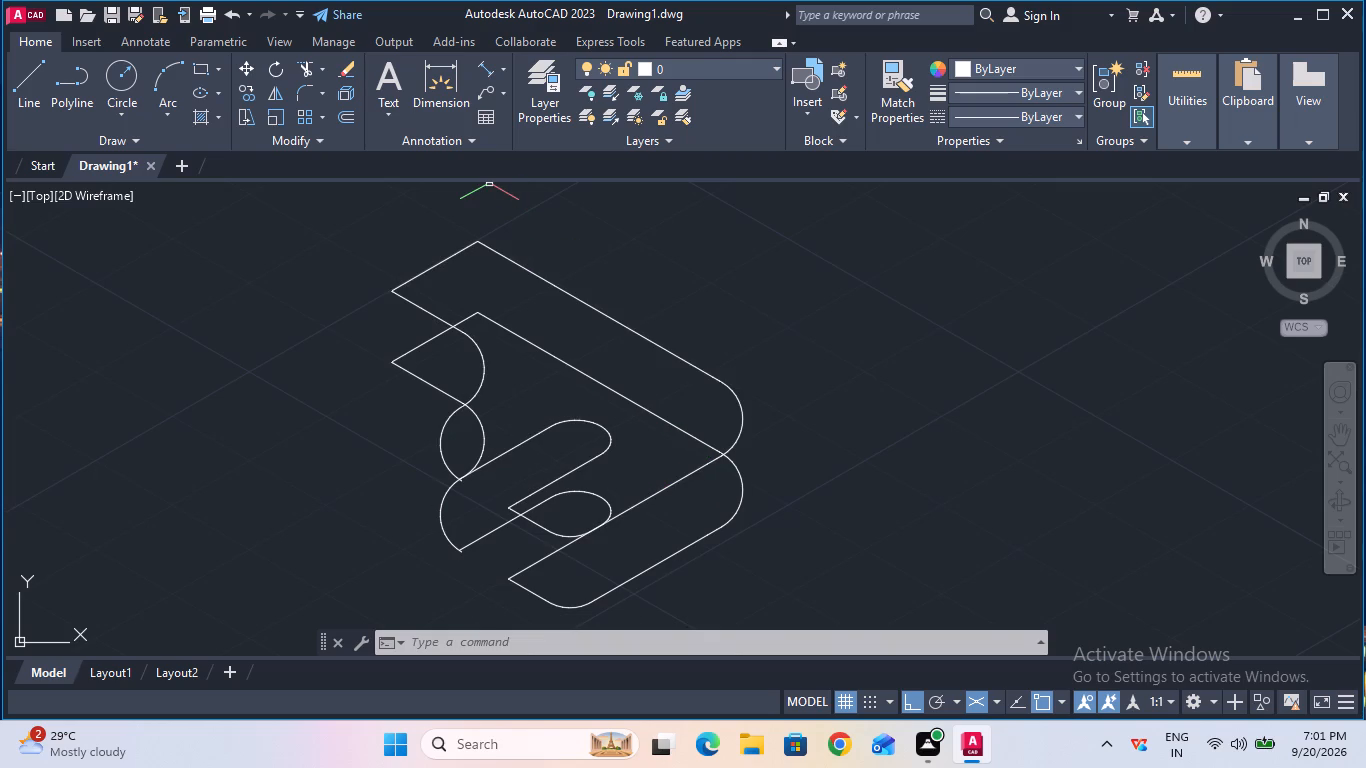
click(307, 70)
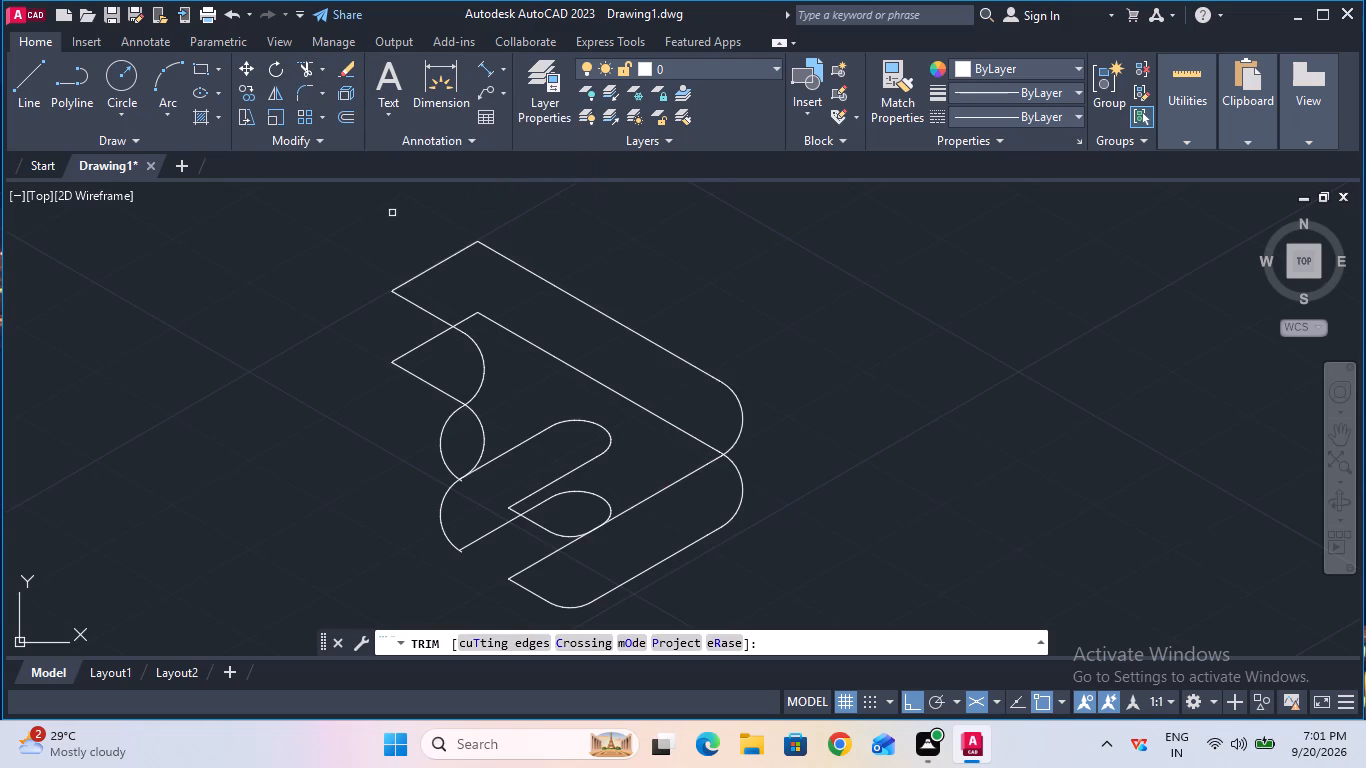
click(469, 320)
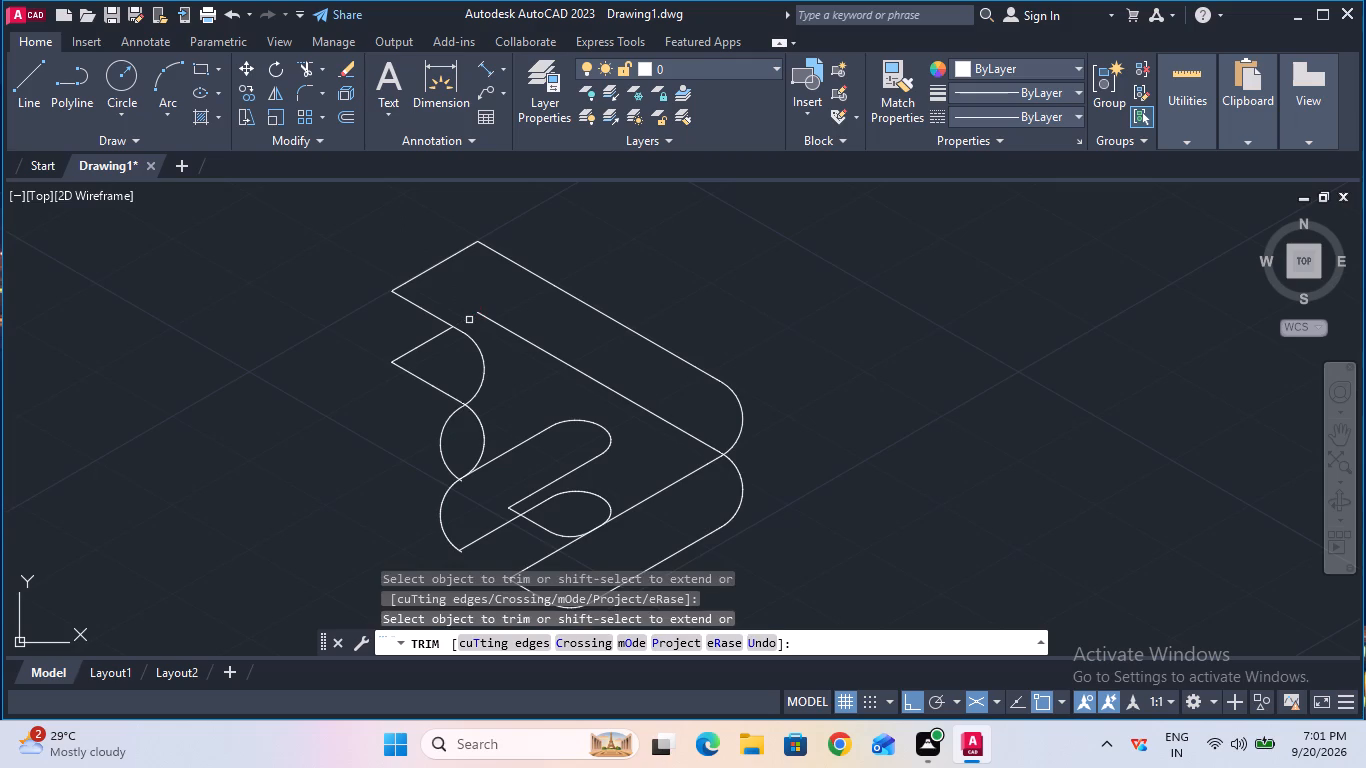
click(486, 320)
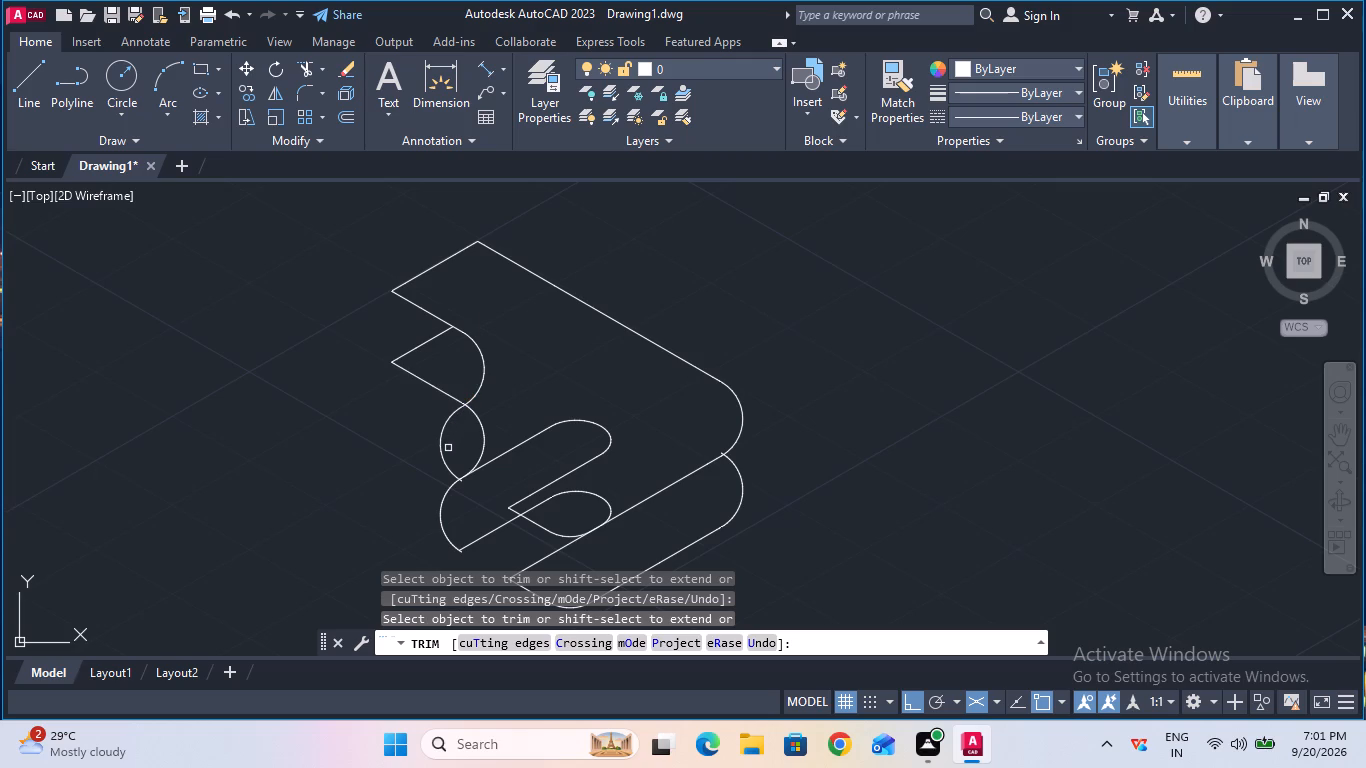
click(535, 509)
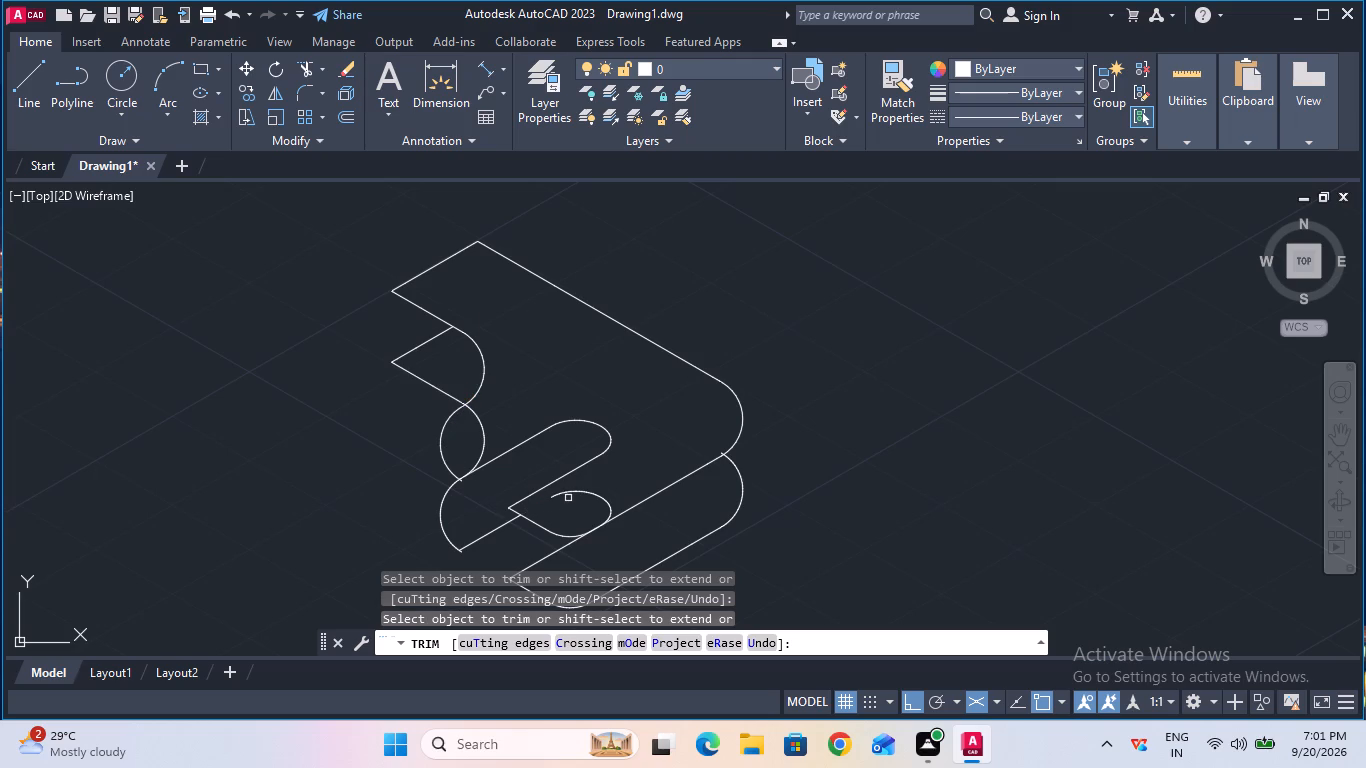
click(571, 493)
ctrl+scroll(571, 493, down, 1)
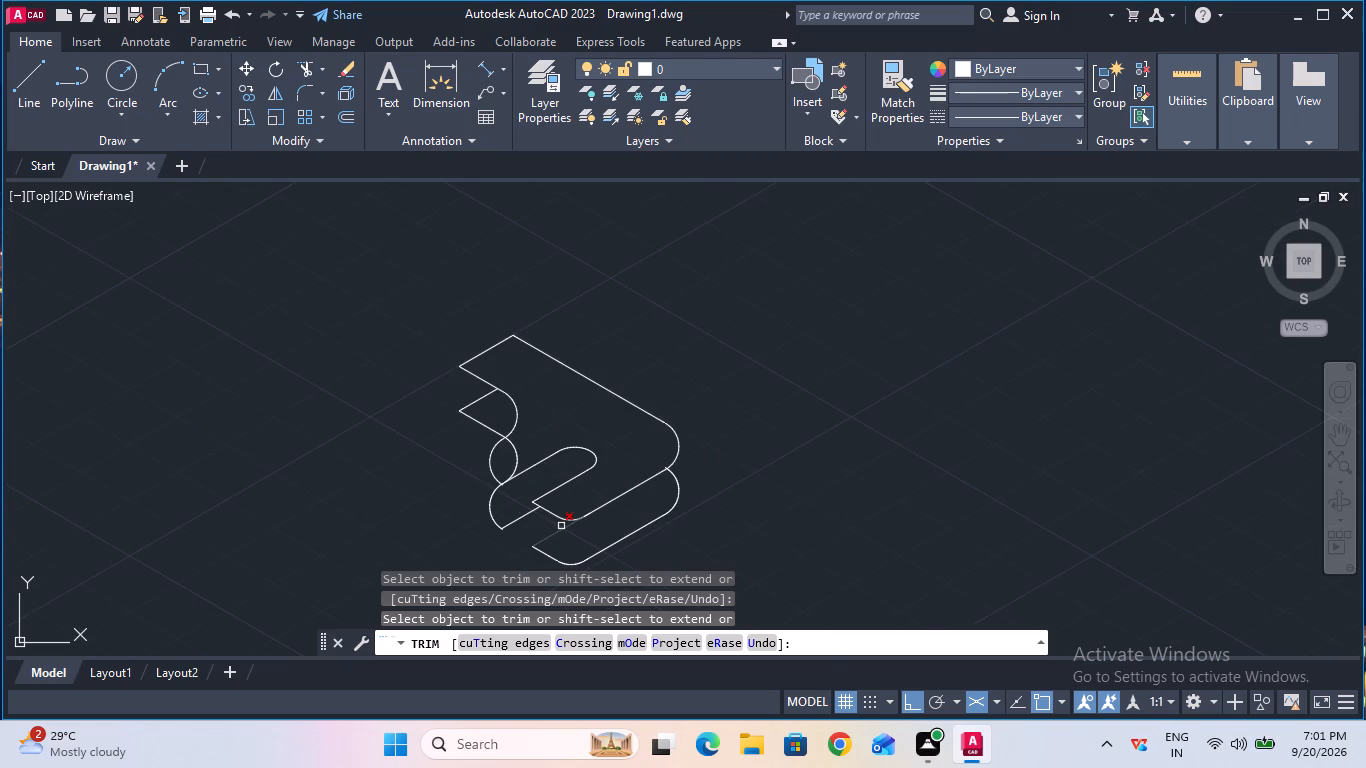
click(561, 526)
key(Escape)
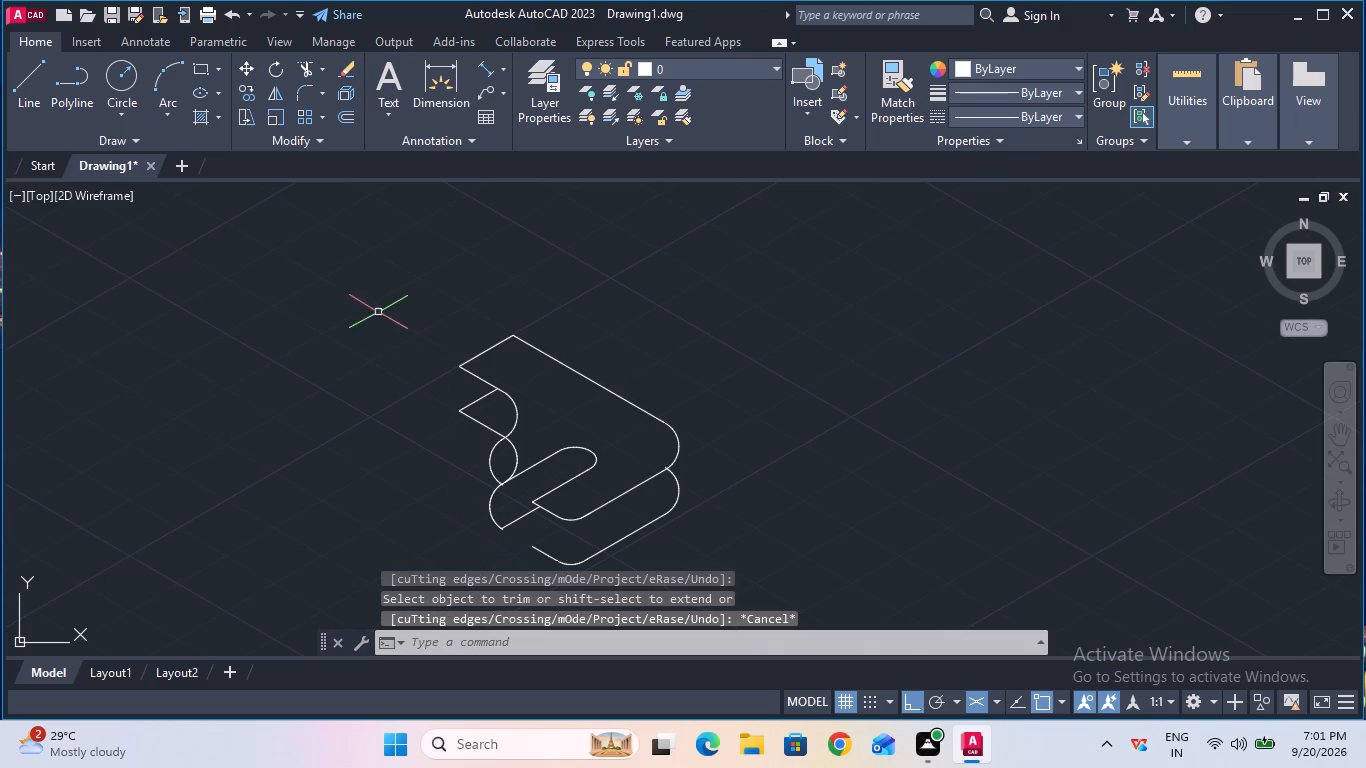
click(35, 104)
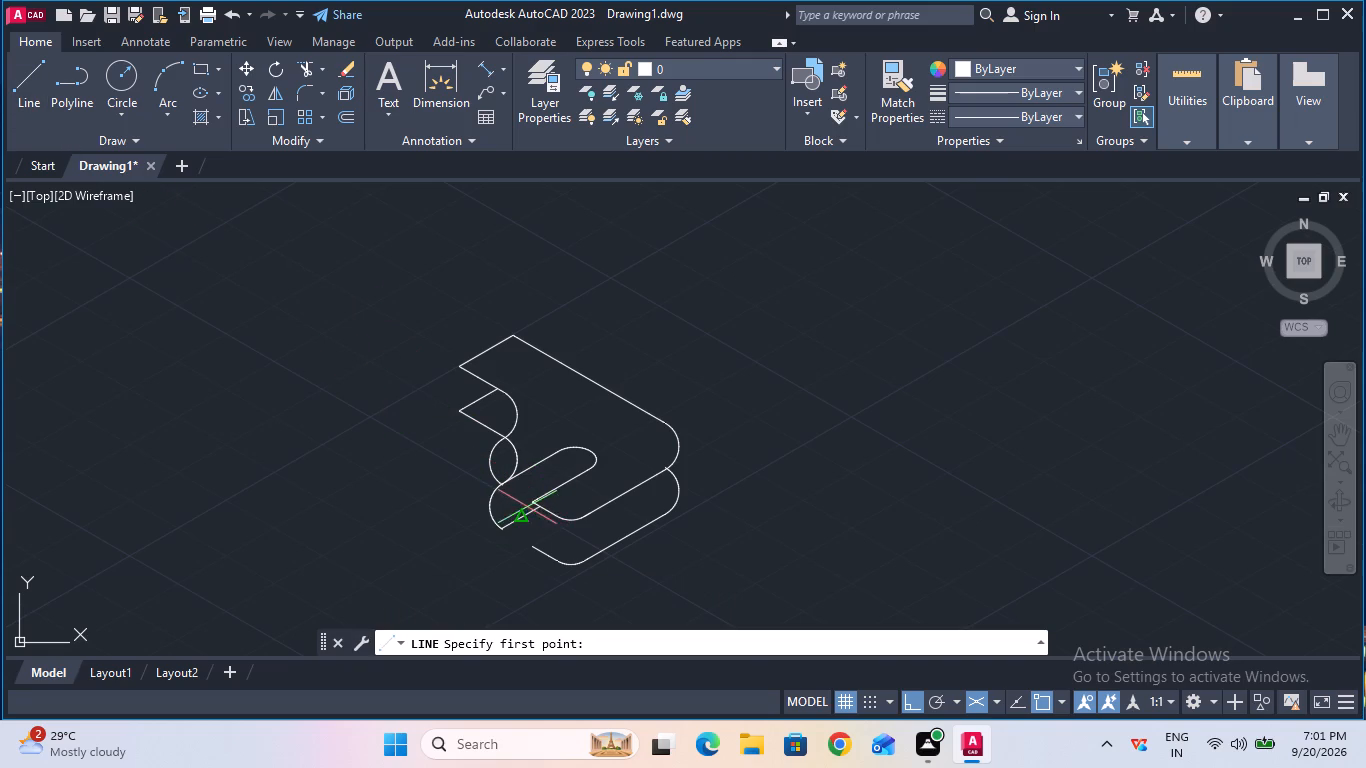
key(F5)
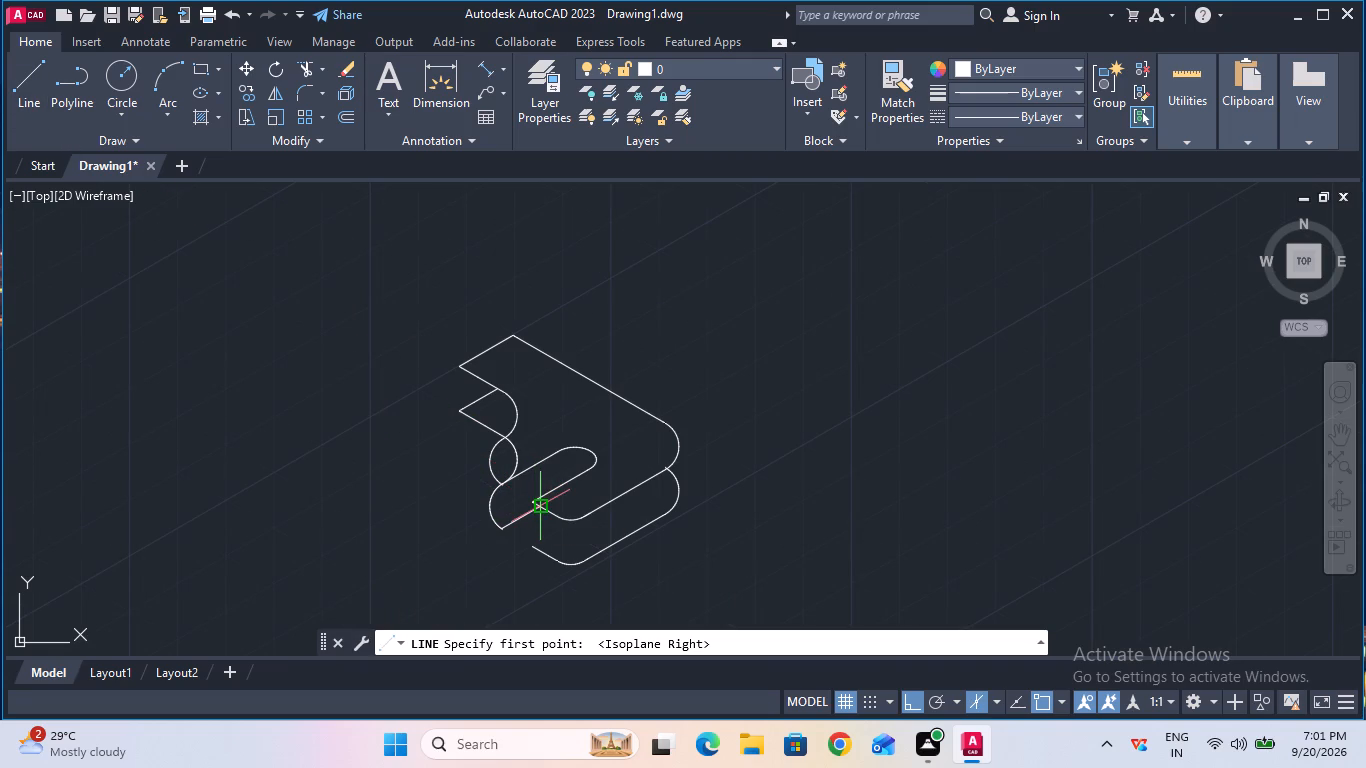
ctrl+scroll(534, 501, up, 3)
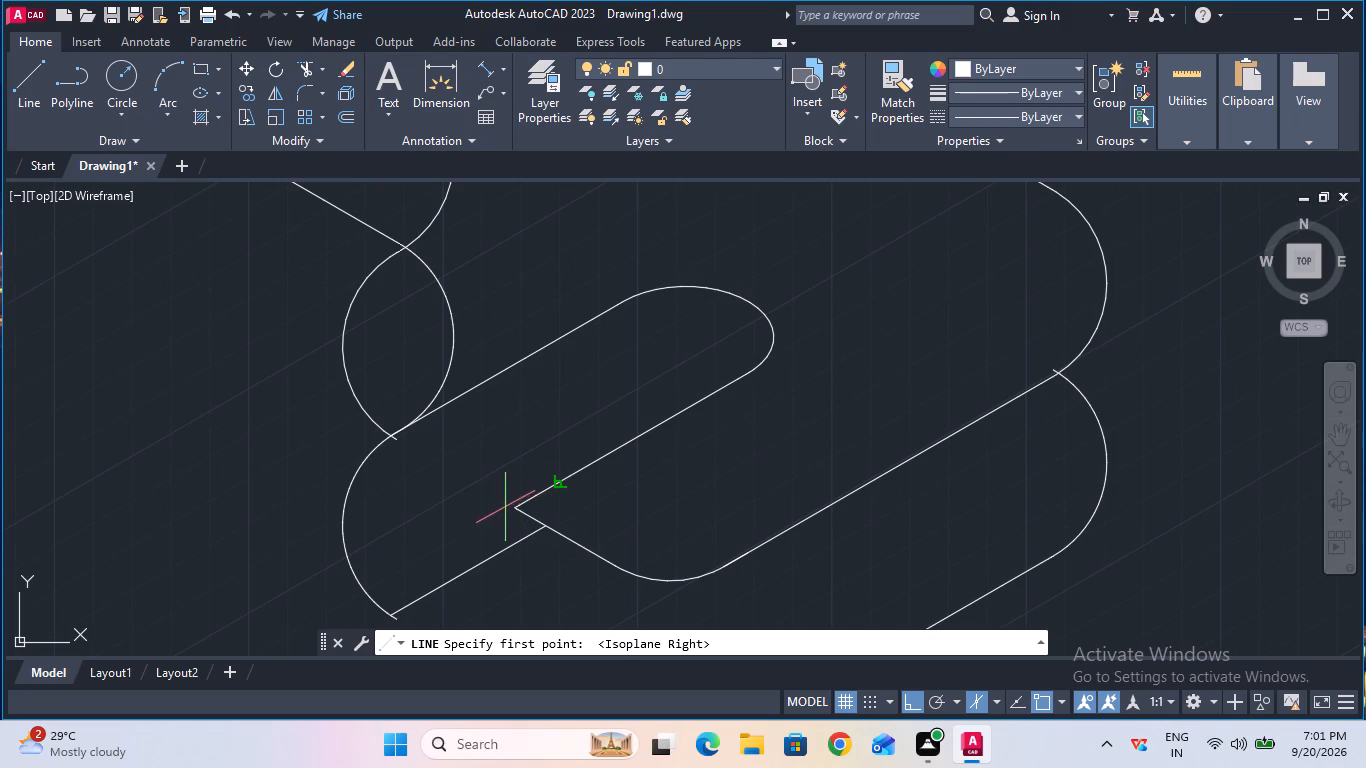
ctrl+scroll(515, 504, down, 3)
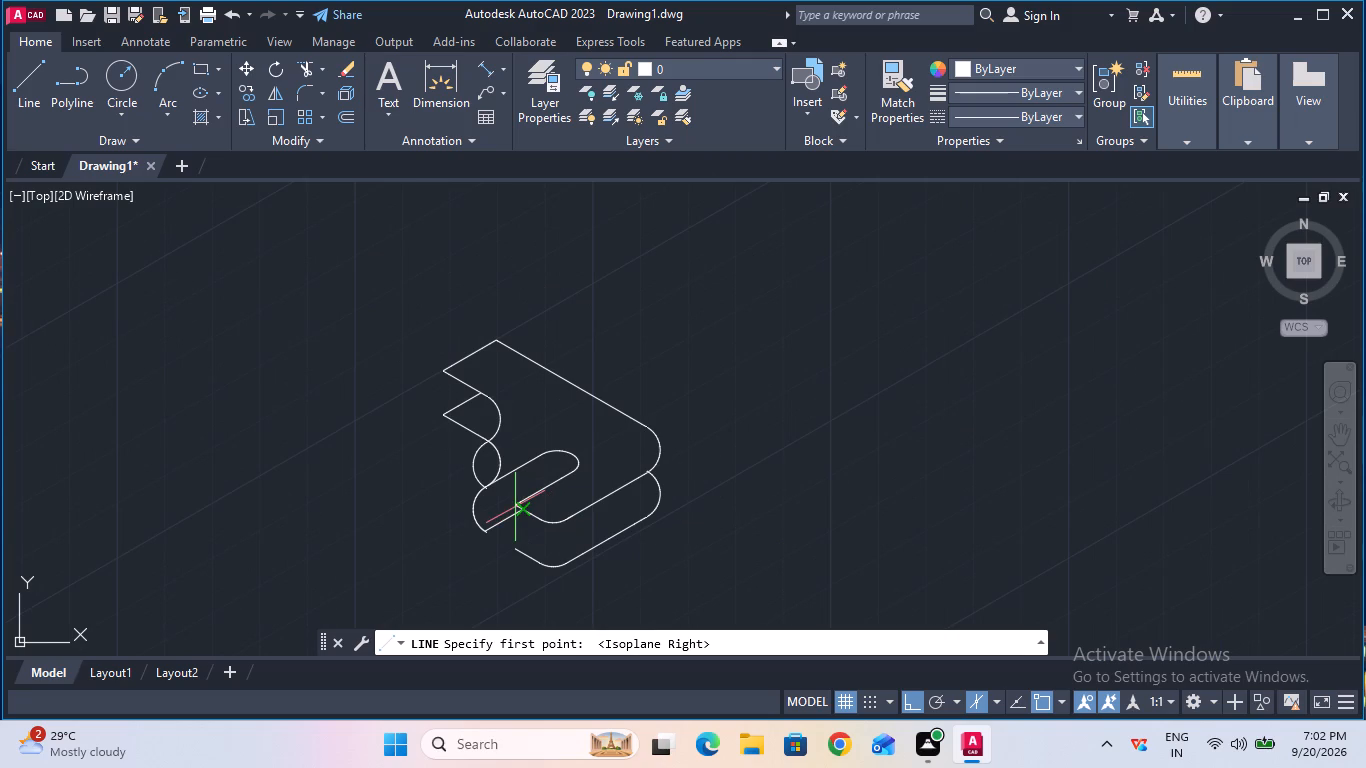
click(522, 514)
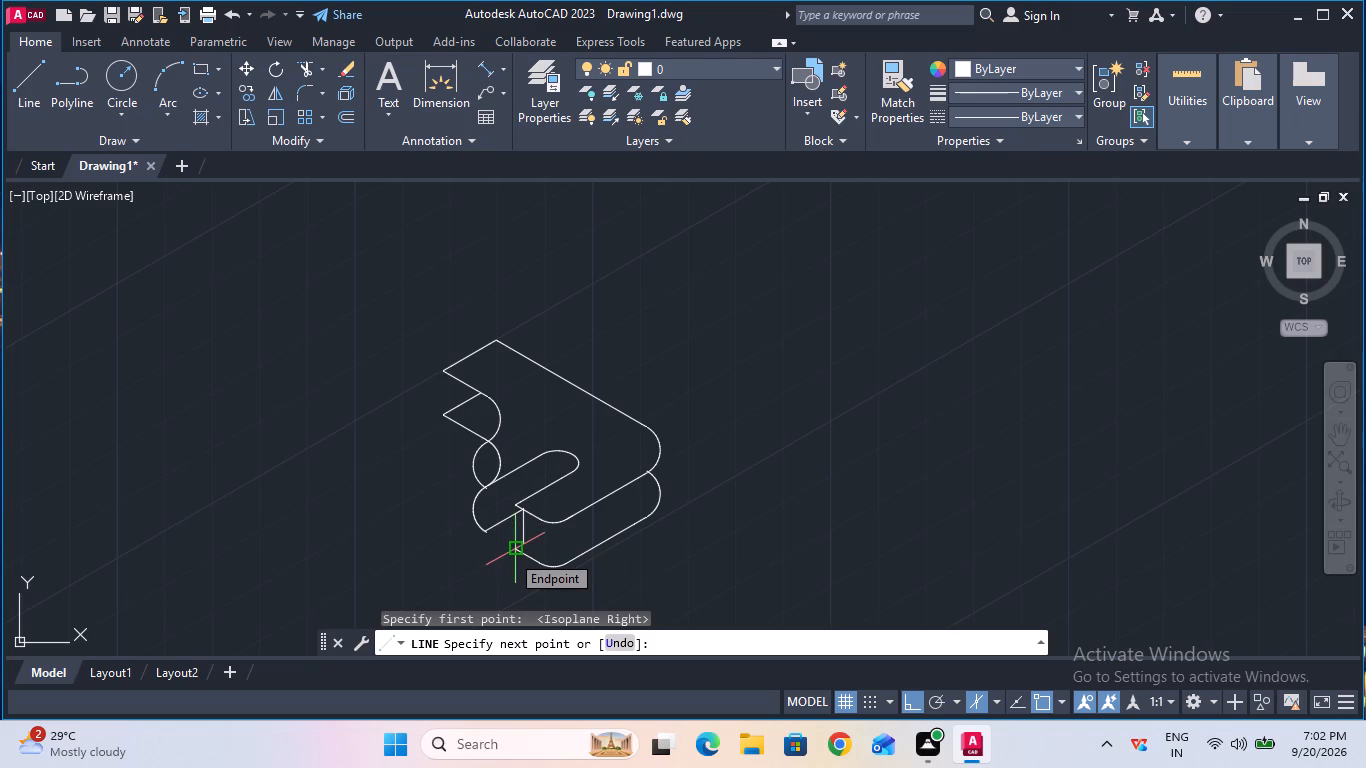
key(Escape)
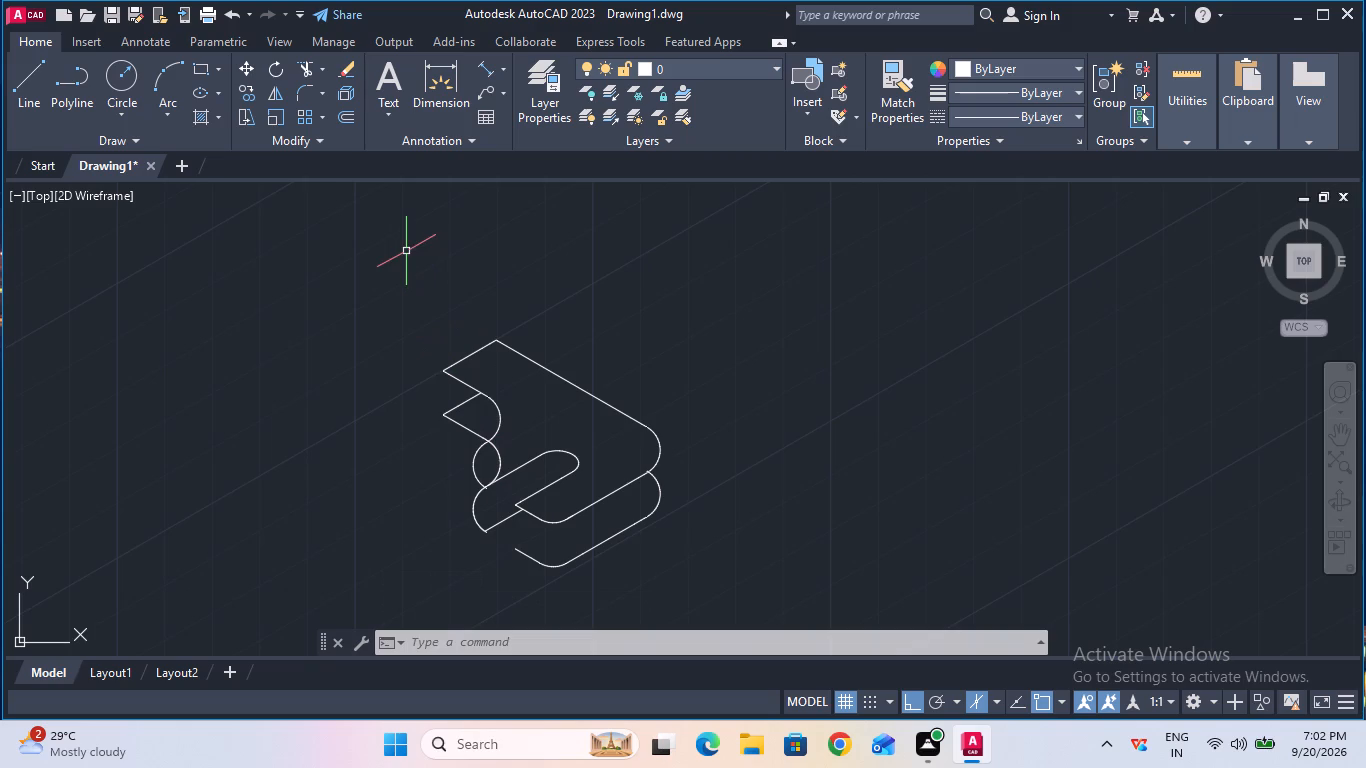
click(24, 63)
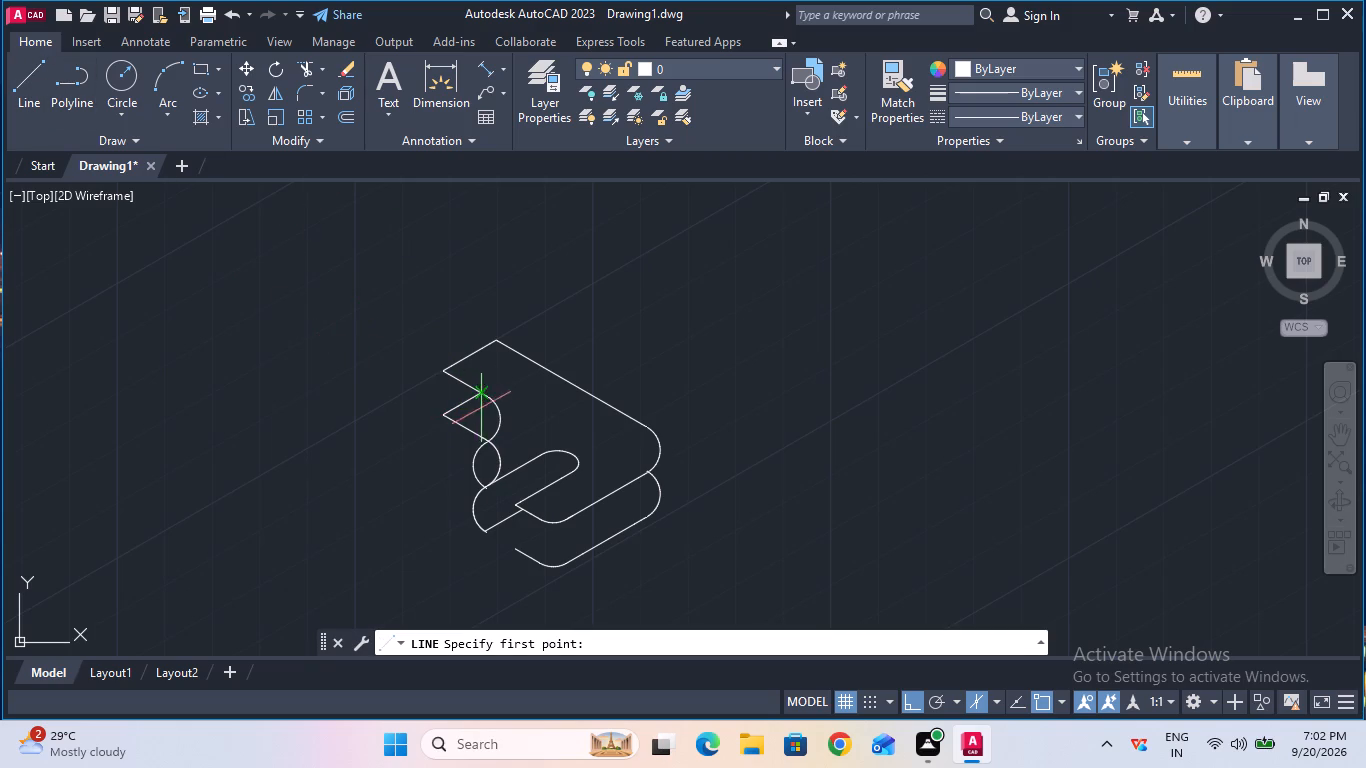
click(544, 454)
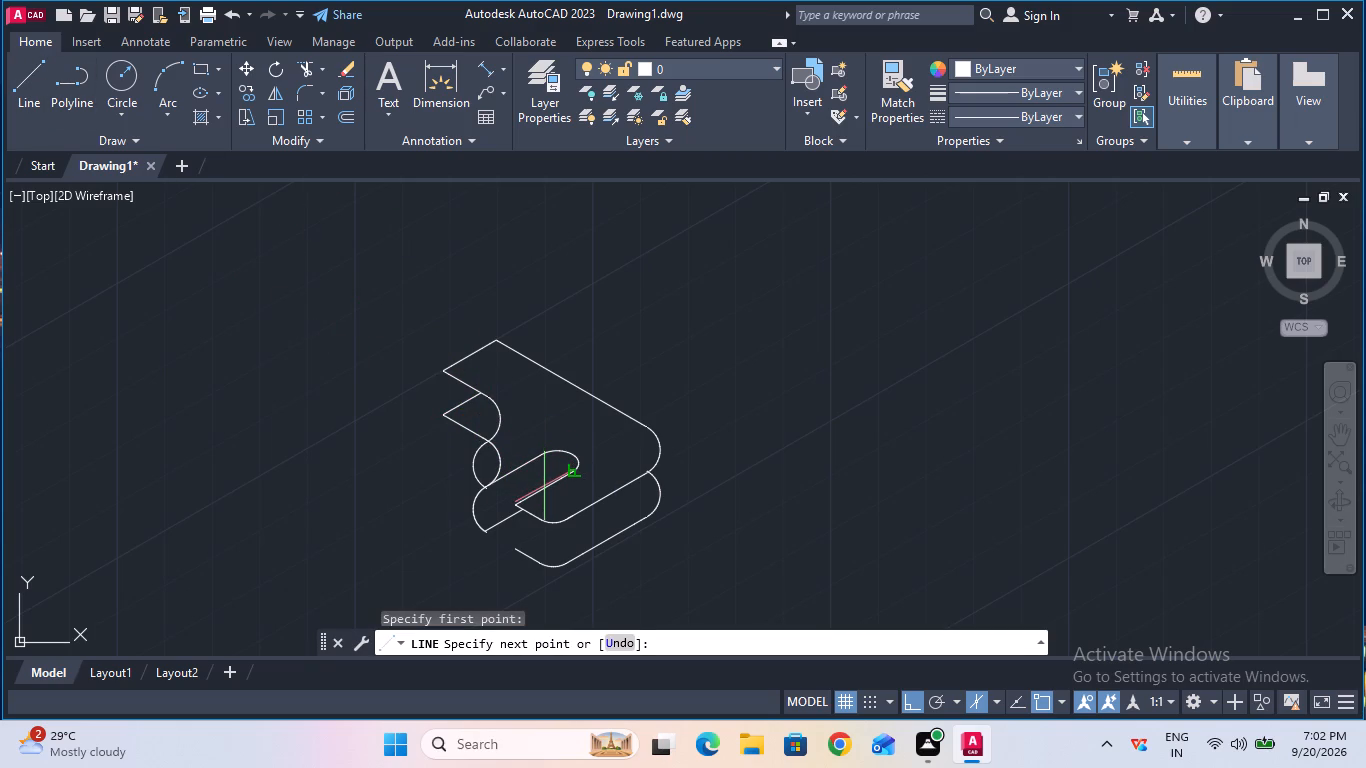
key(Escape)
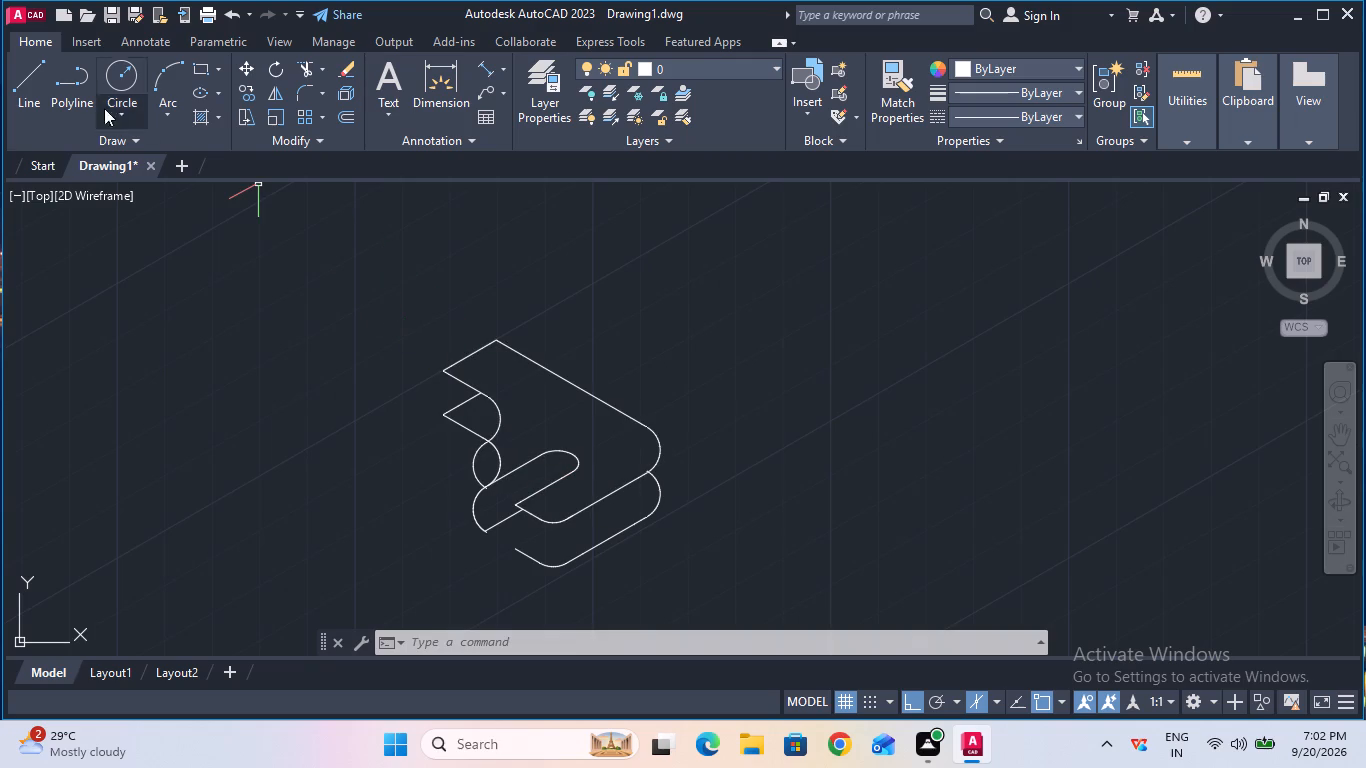
Draw a 6 mm line straight up from the lower copy's outer rounded corner in the right isoplane.
click(35, 86)
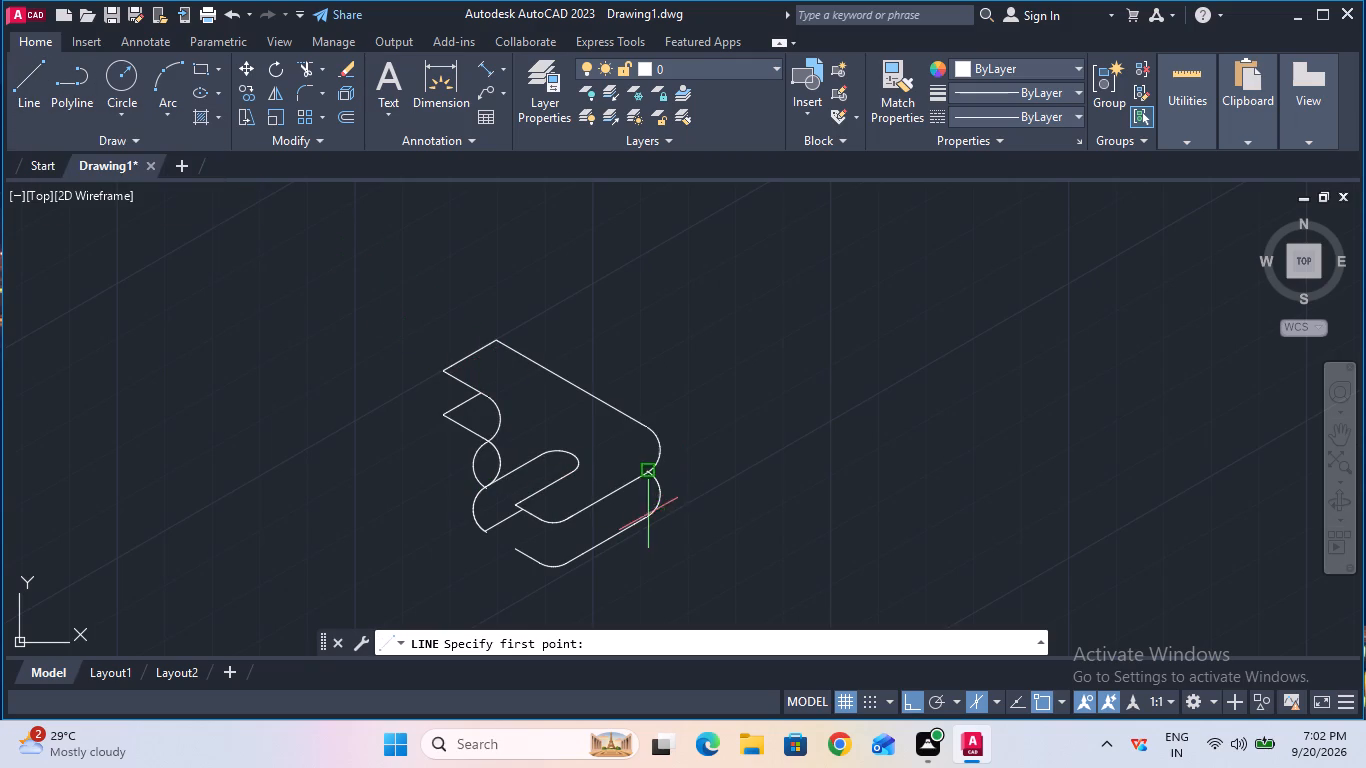
click(665, 499)
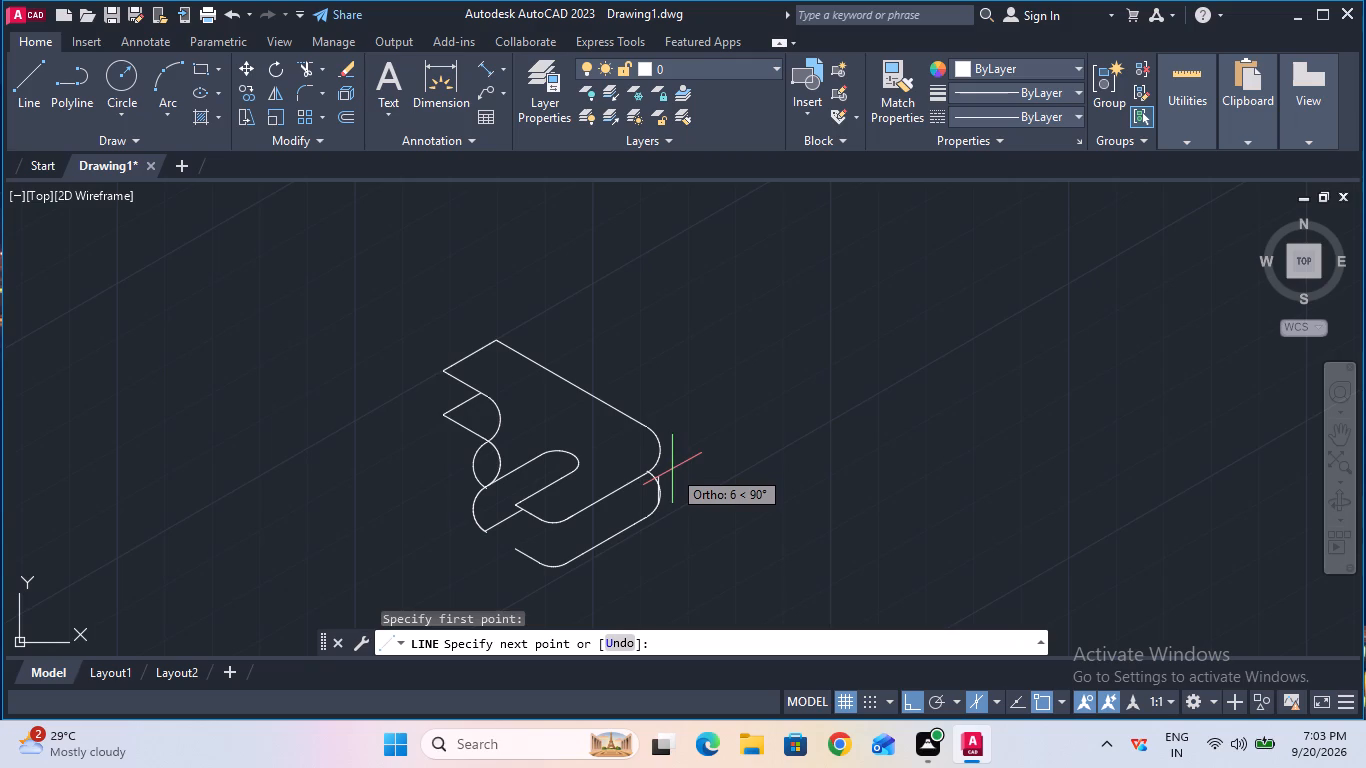
key(6)
key(Return)
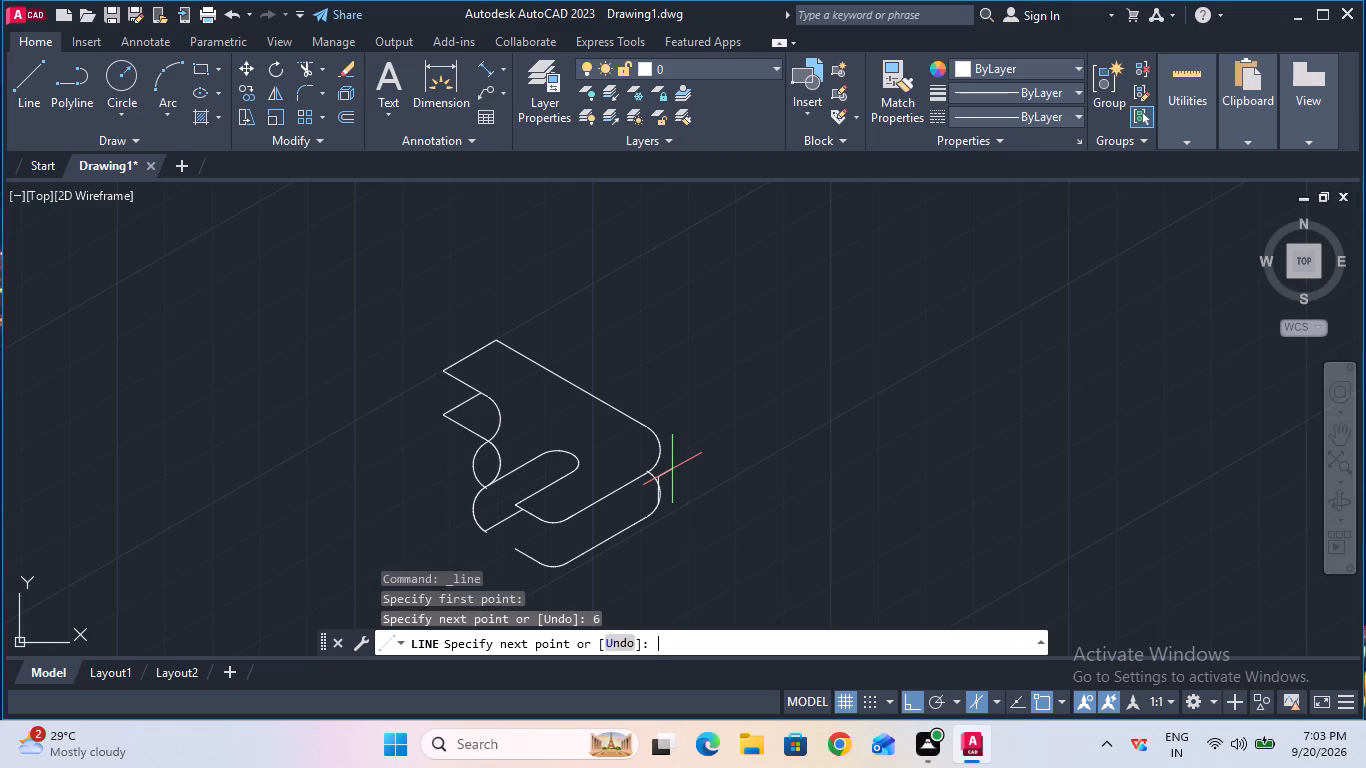
key(Escape)
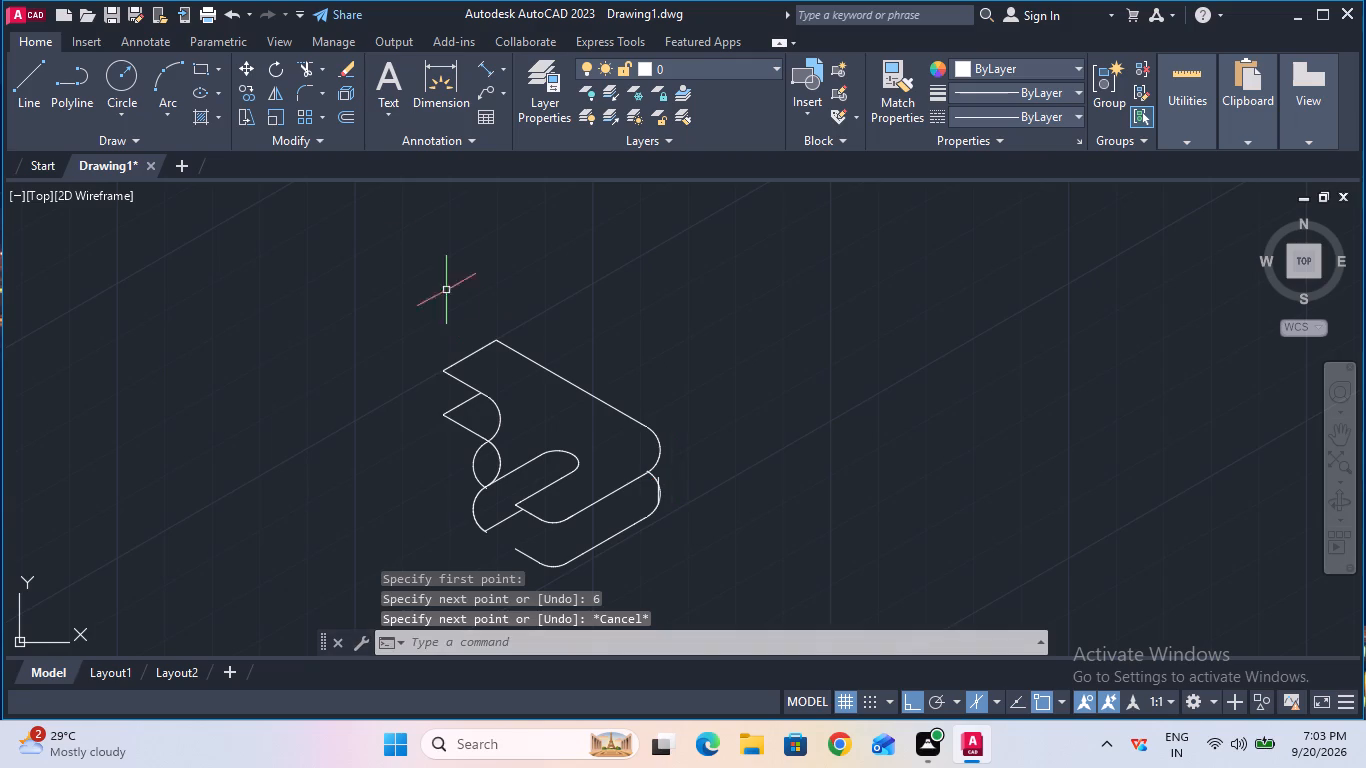
Extend the short vertical line at the outer rounded corner up to the upper face's corner arc.
double_click(322, 72)
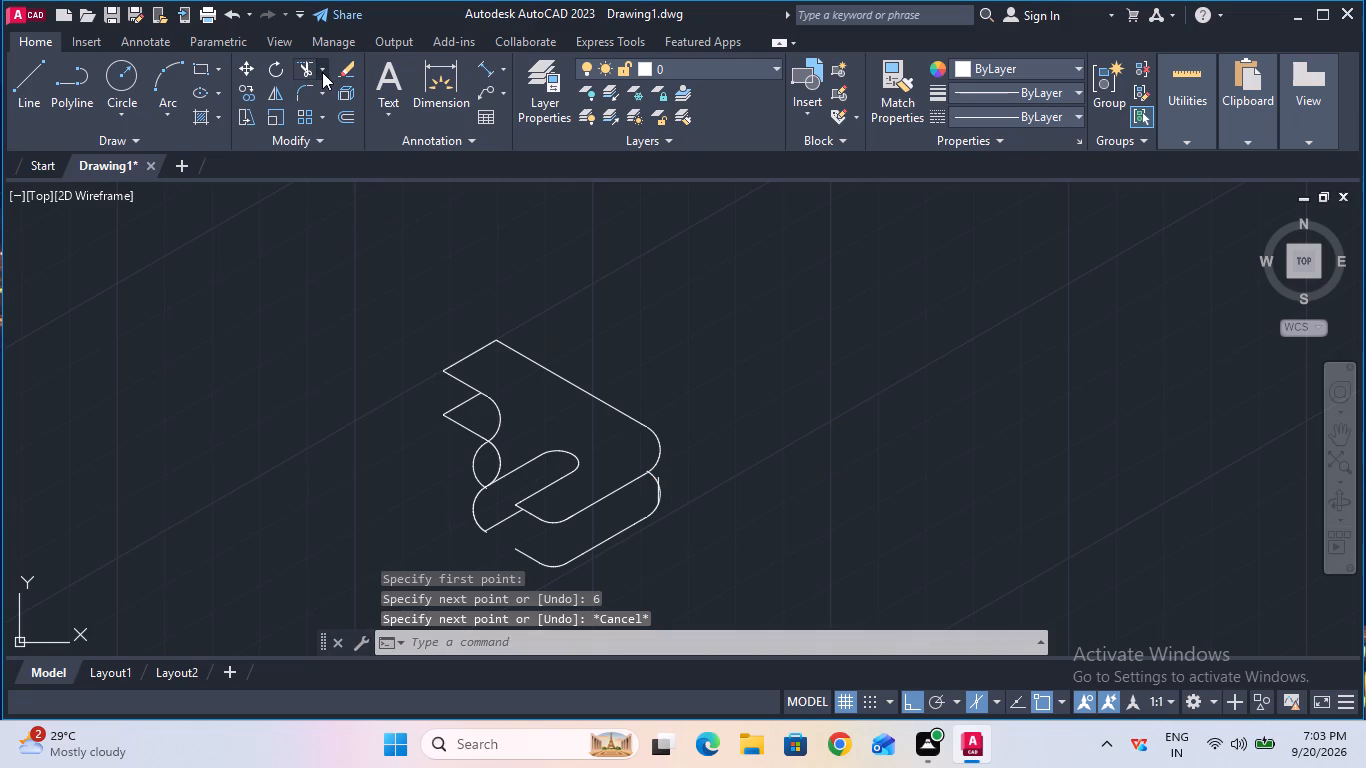
click(322, 72)
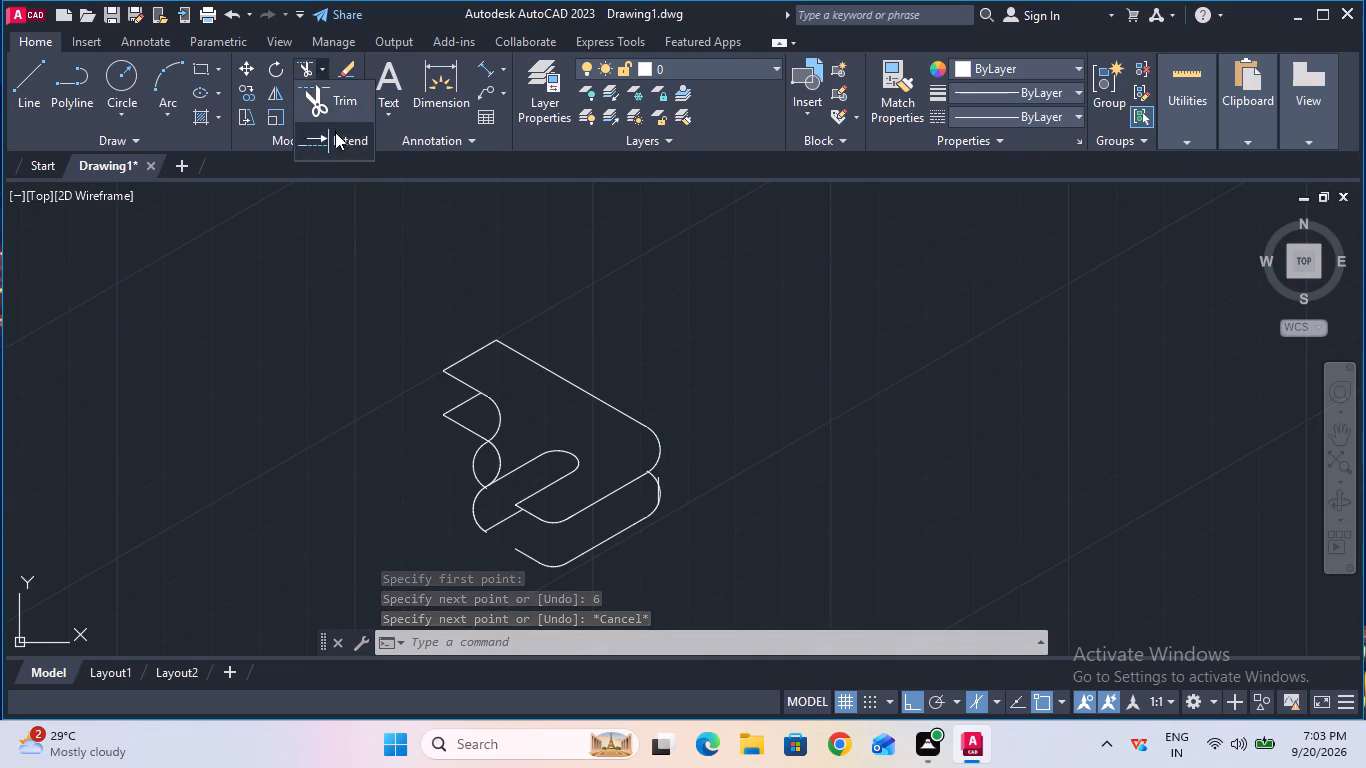
click(337, 133)
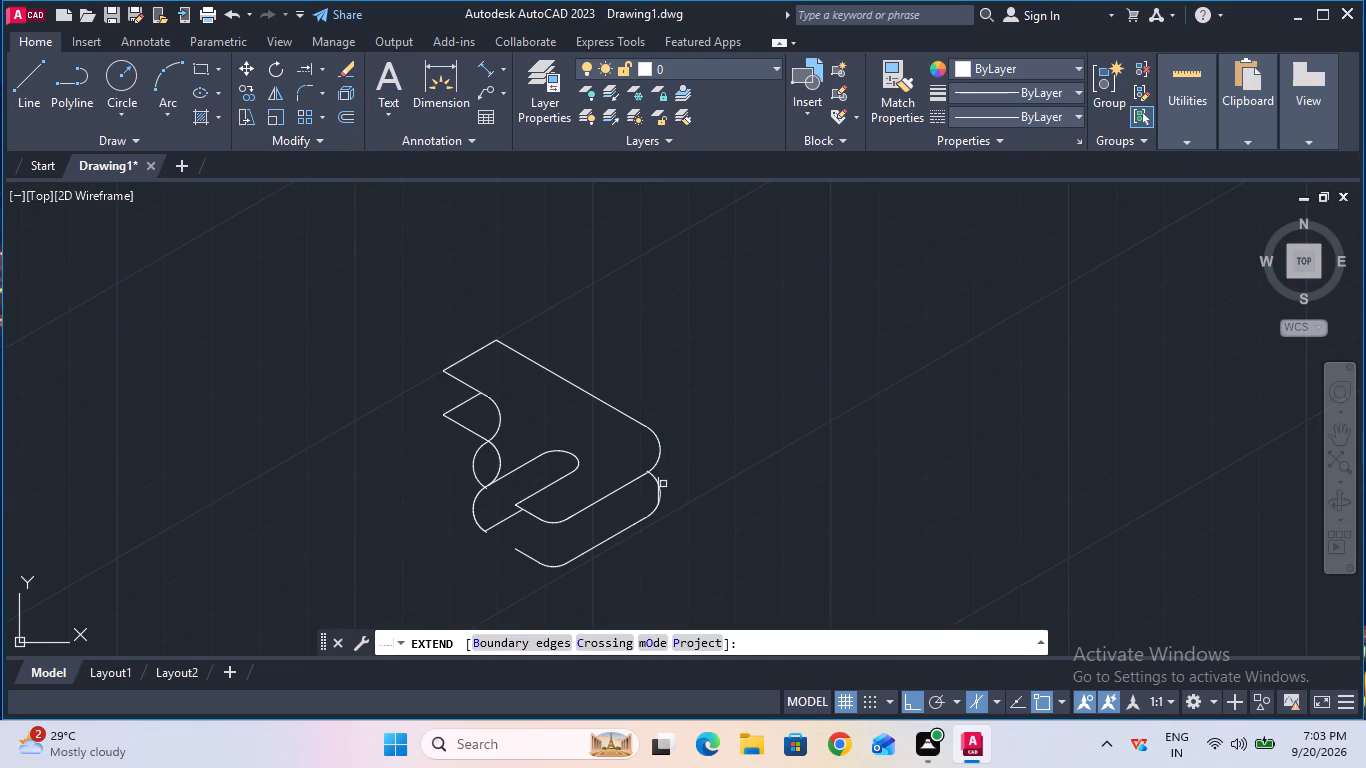
click(659, 486)
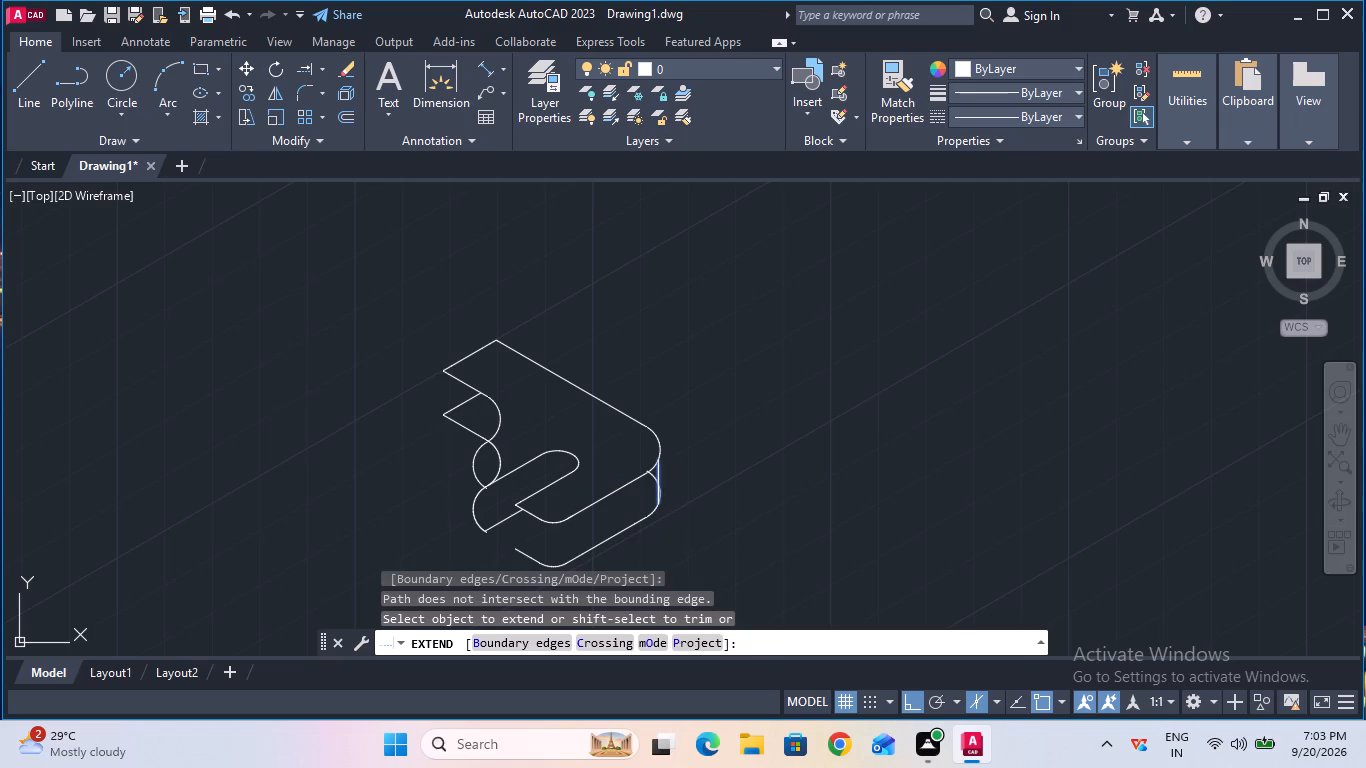
ctrl+scroll(659, 486, up, 2)
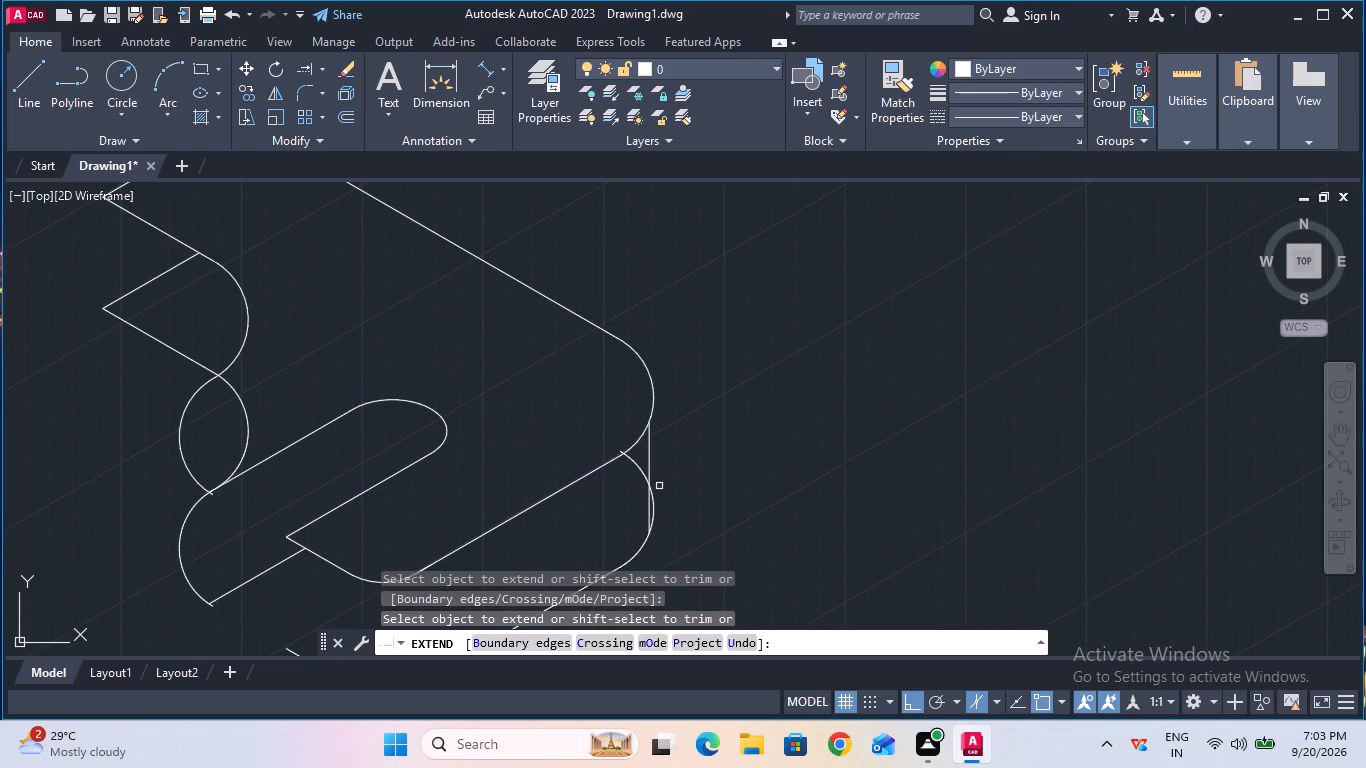
key(Escape)
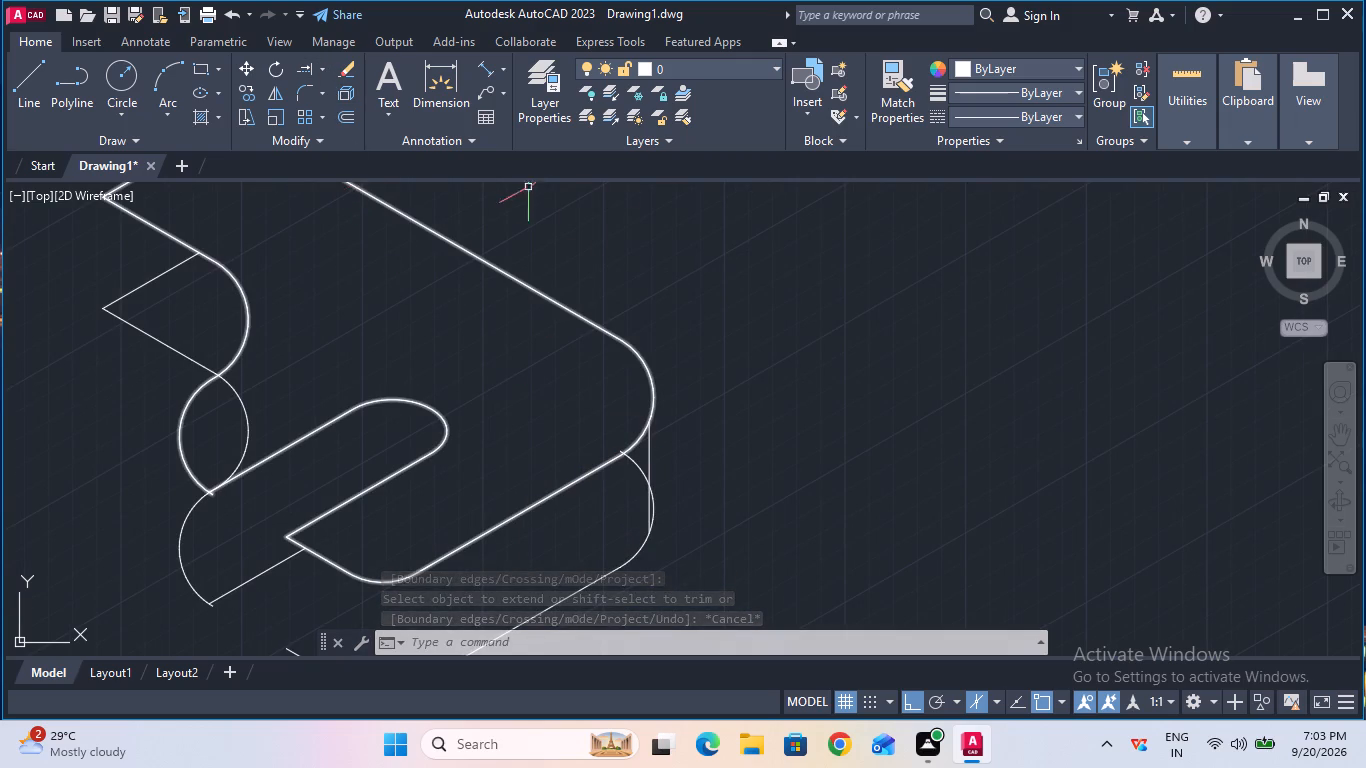
Trim the lower copy's outer corner arc where it overlaps the upper face and inside the vertical edge line.
click(326, 71)
click(333, 91)
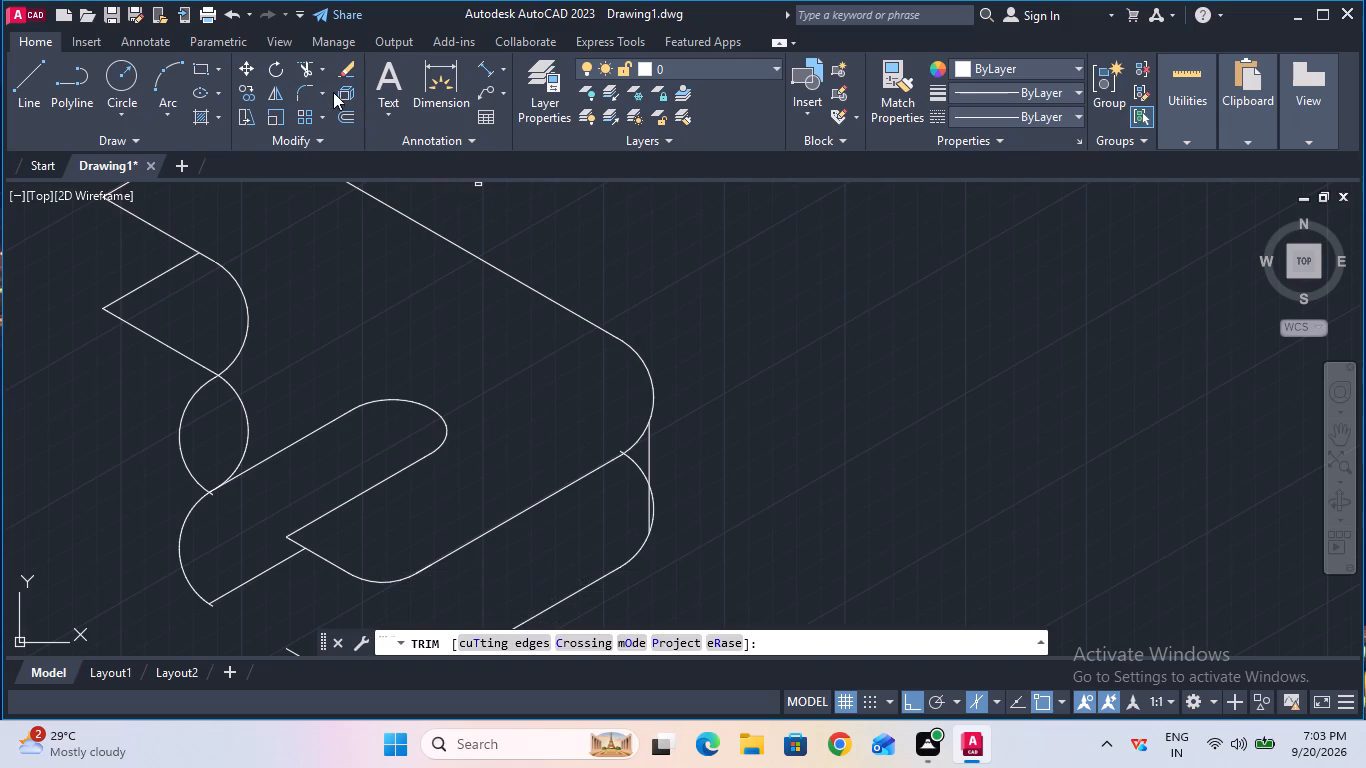
click(618, 448)
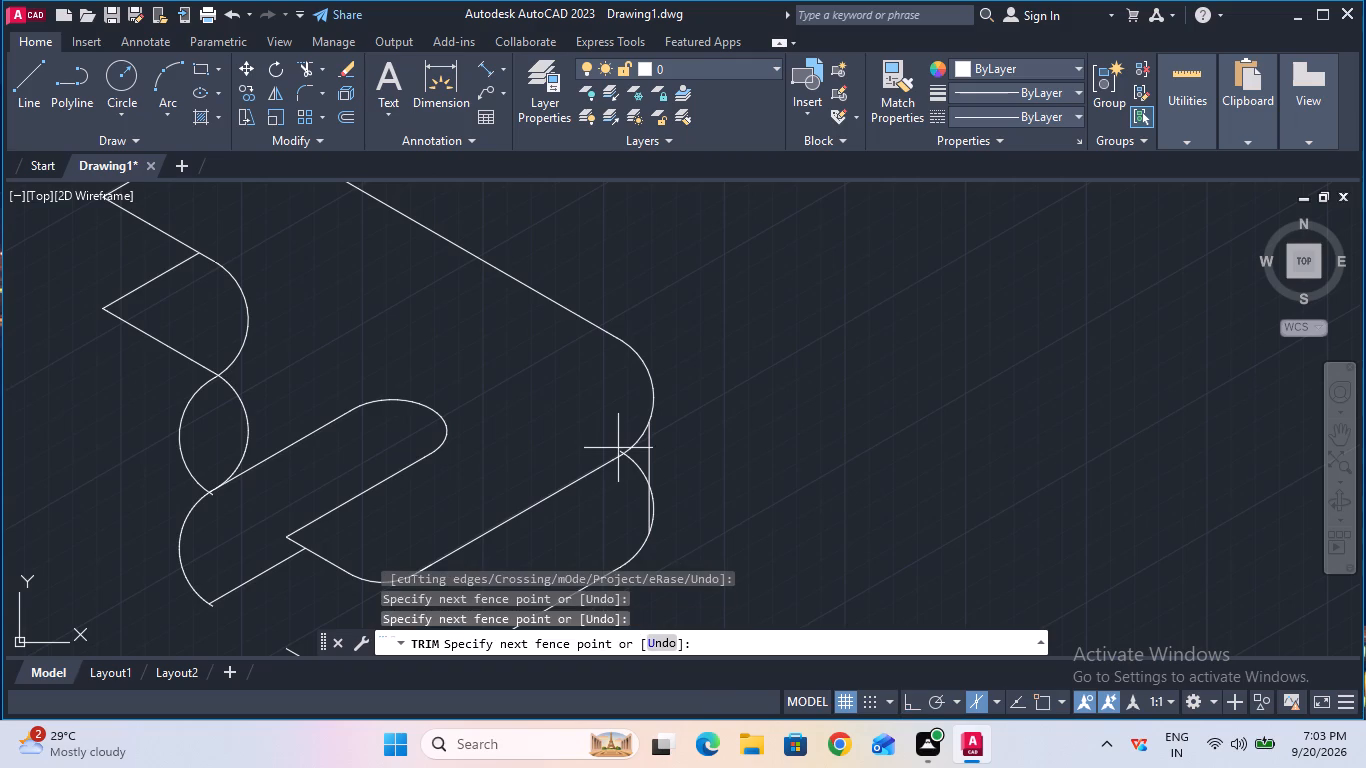
click(612, 438)
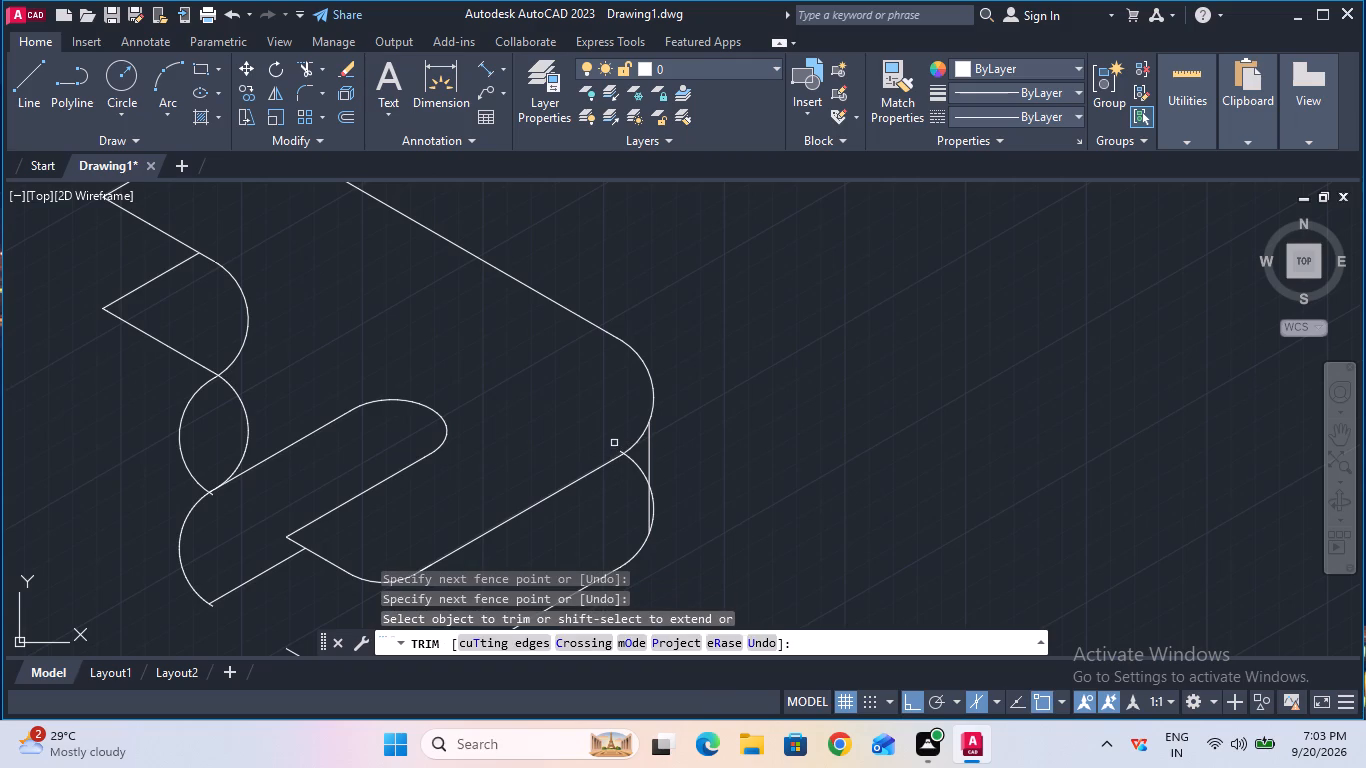
ctrl+scroll(614, 446, up, 3)
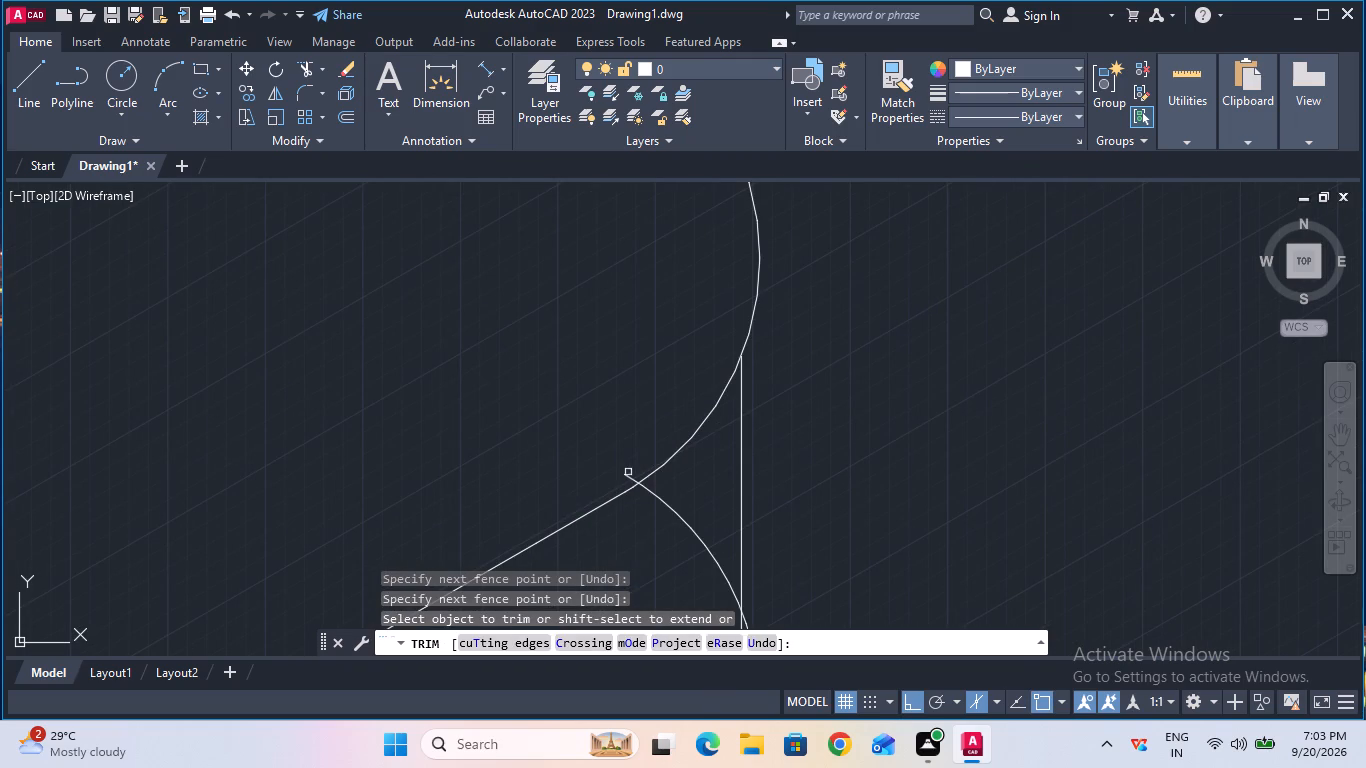
click(628, 476)
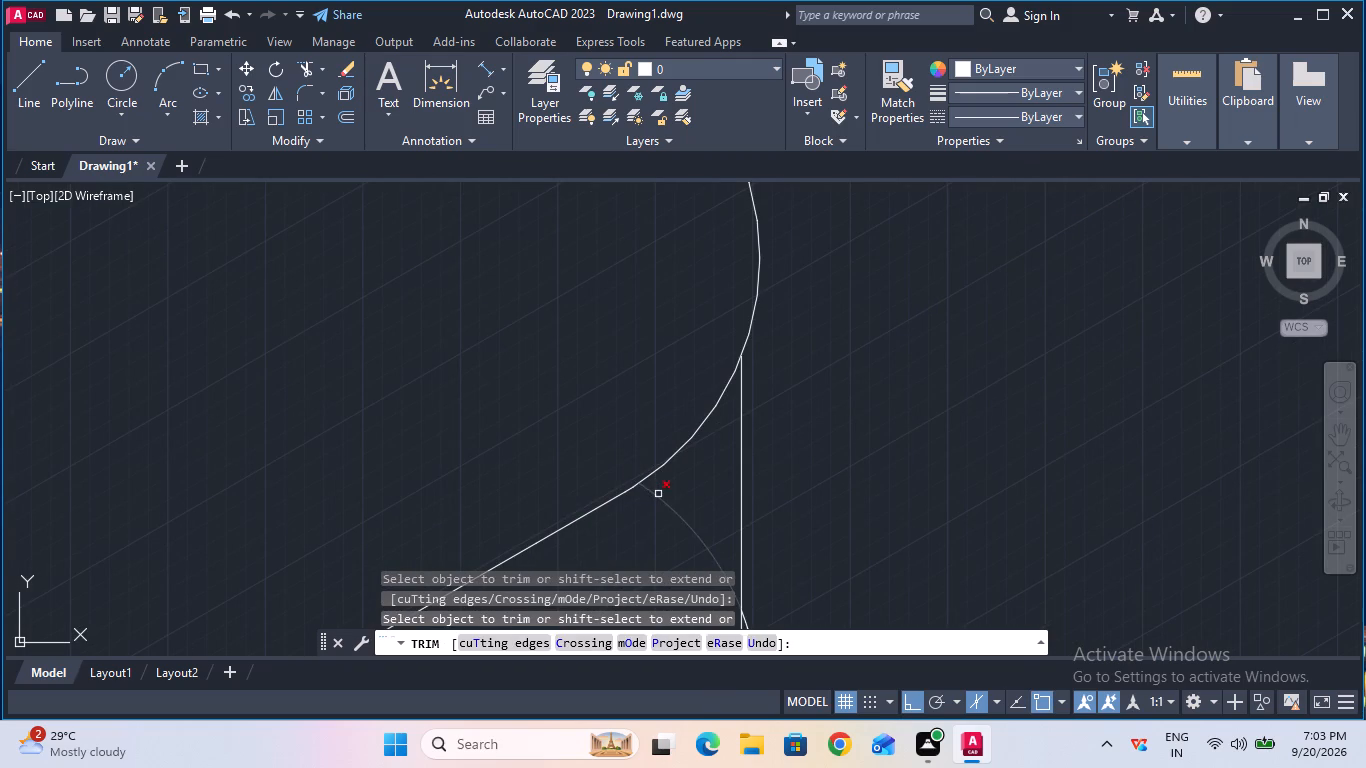
click(658, 495)
ctrl+scroll(660, 495, down, 2)
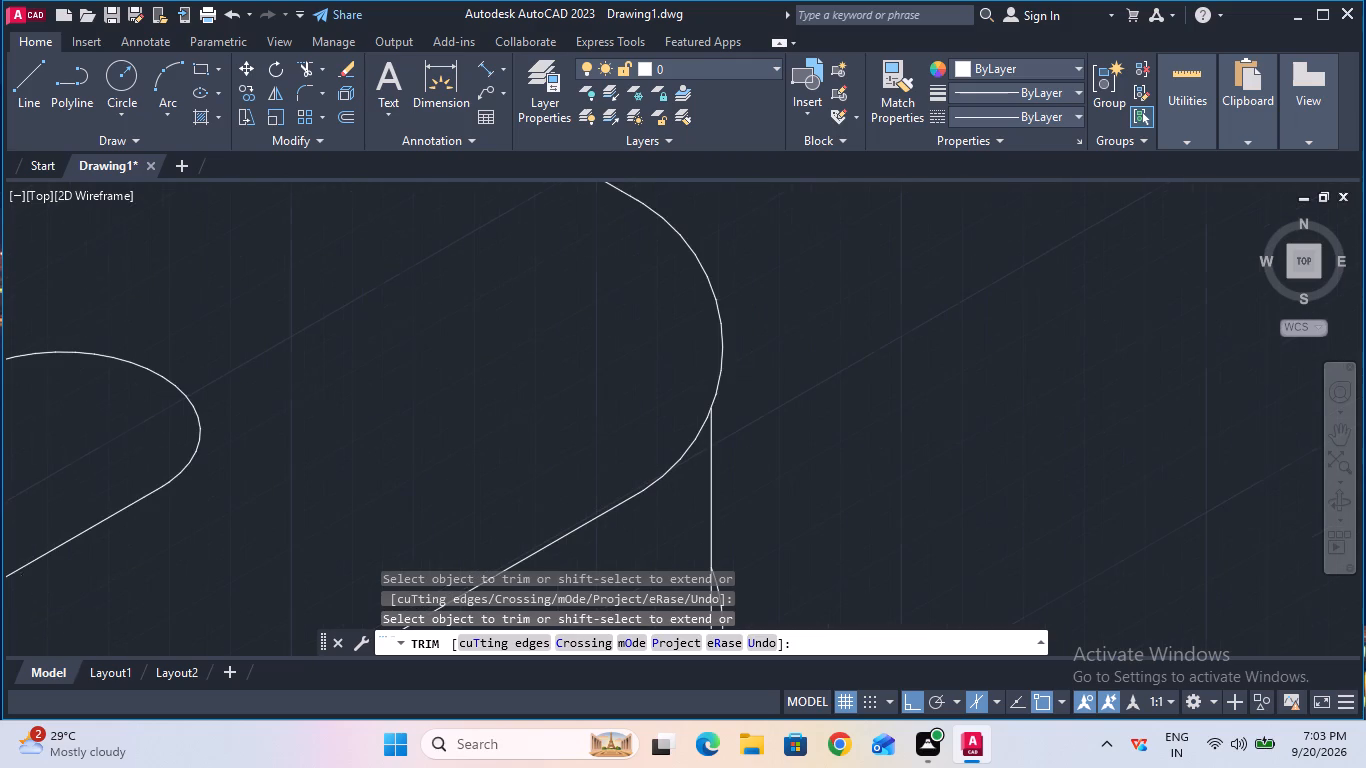
ctrl+scroll(660, 495, down, 1)
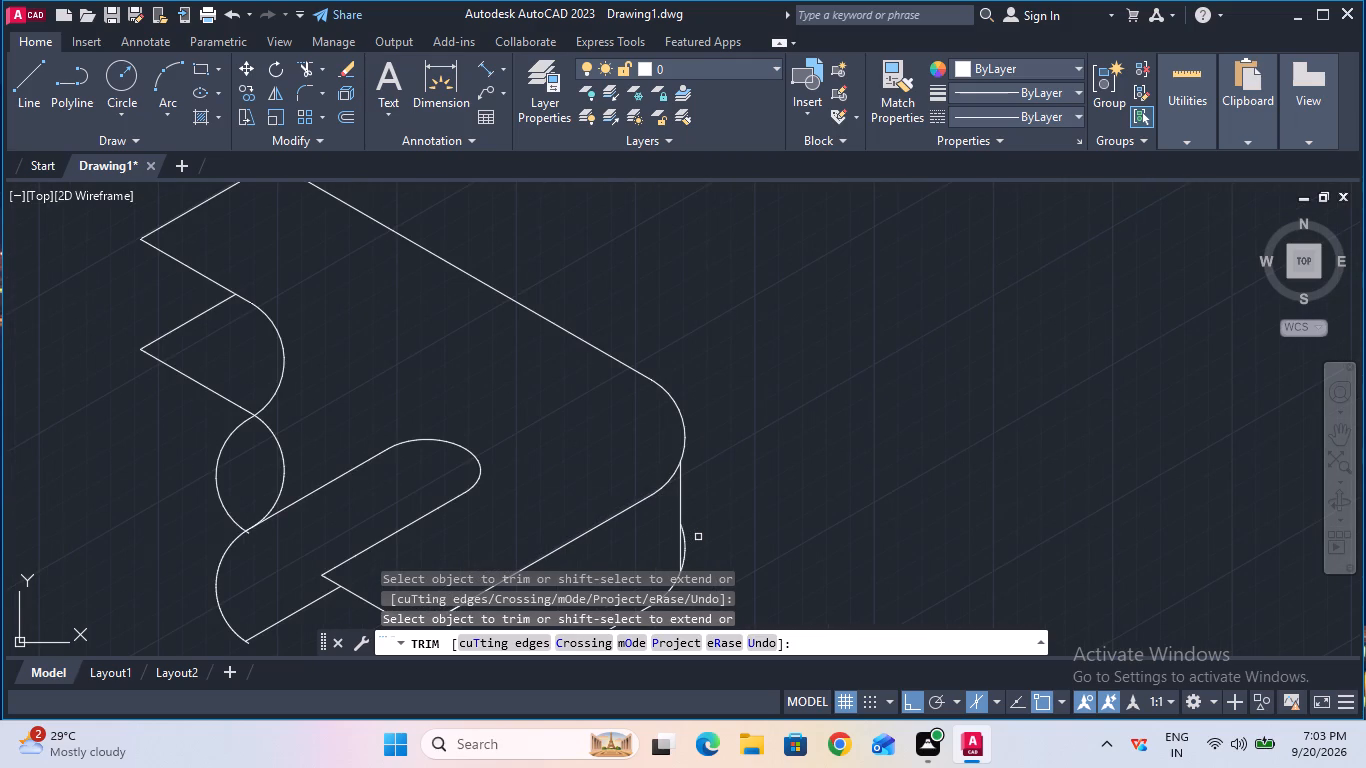
key(Escape)
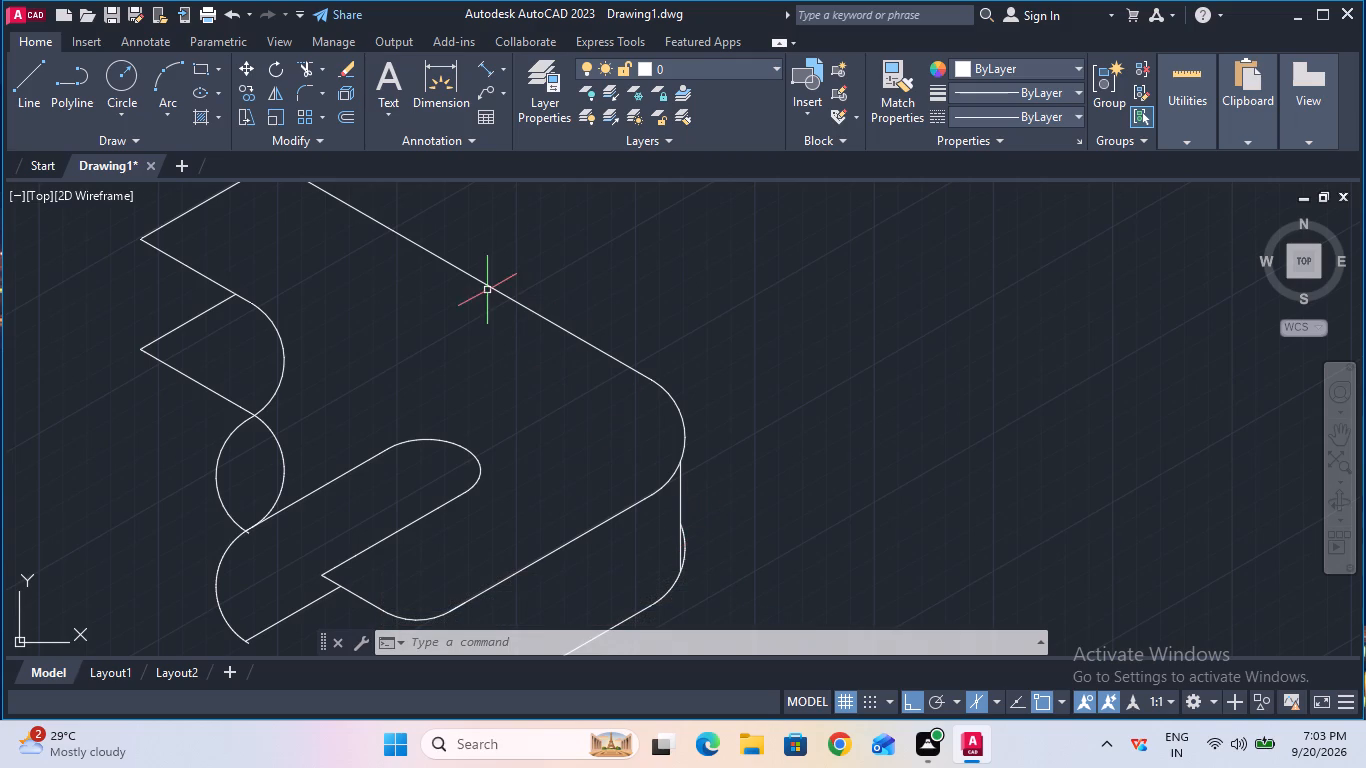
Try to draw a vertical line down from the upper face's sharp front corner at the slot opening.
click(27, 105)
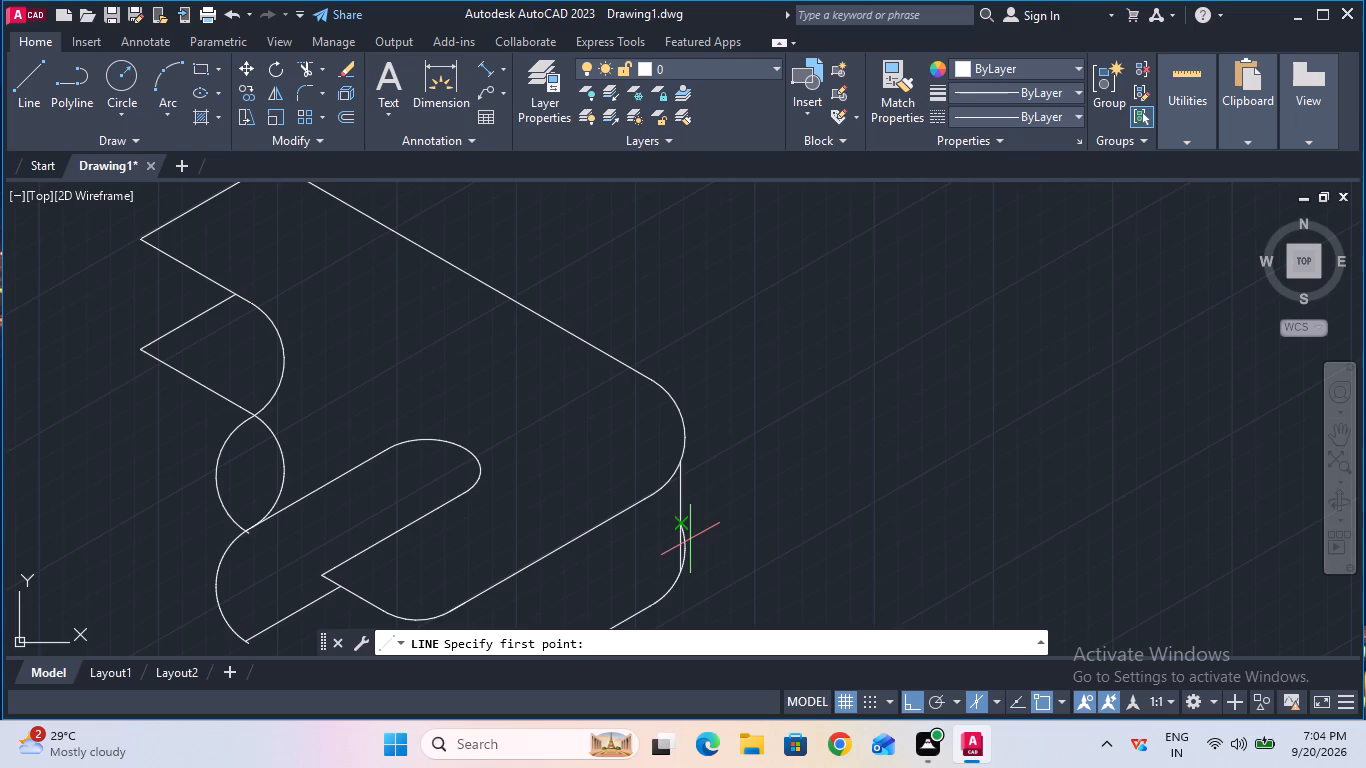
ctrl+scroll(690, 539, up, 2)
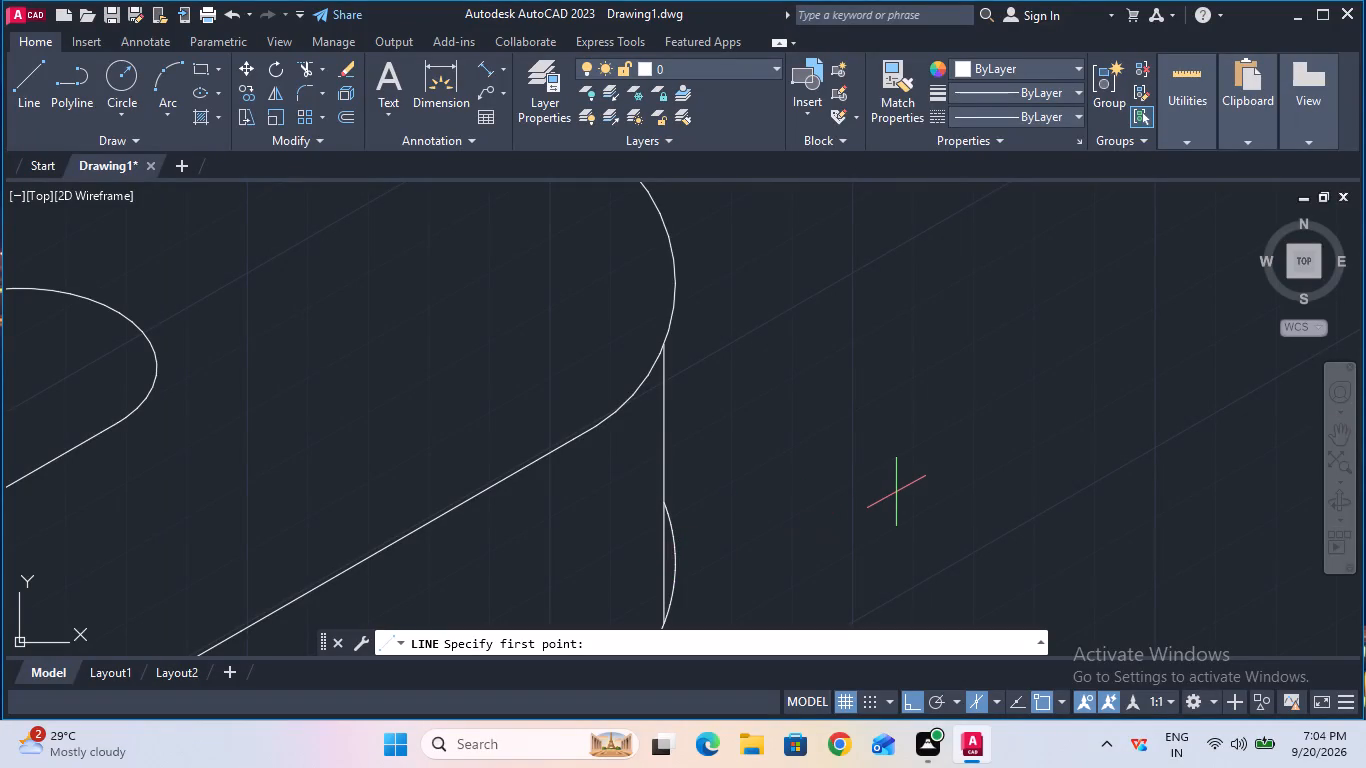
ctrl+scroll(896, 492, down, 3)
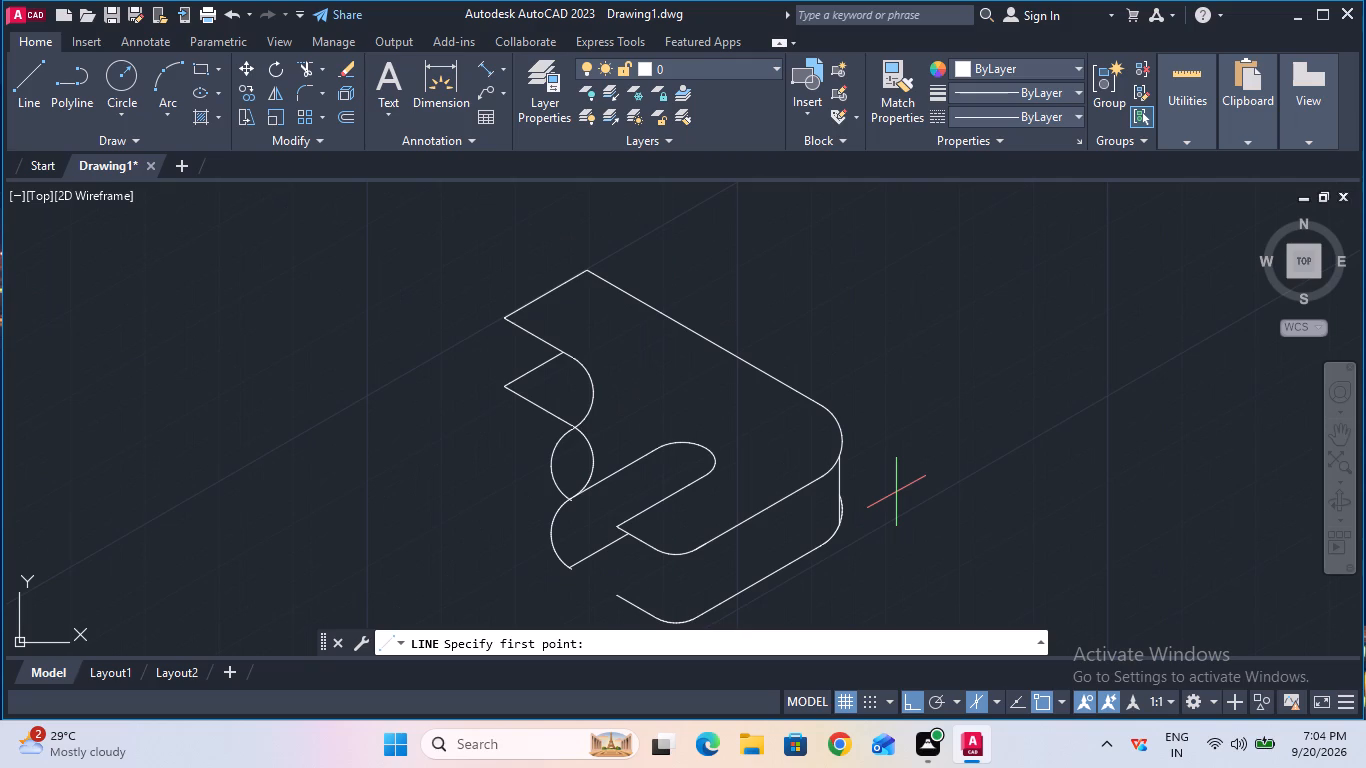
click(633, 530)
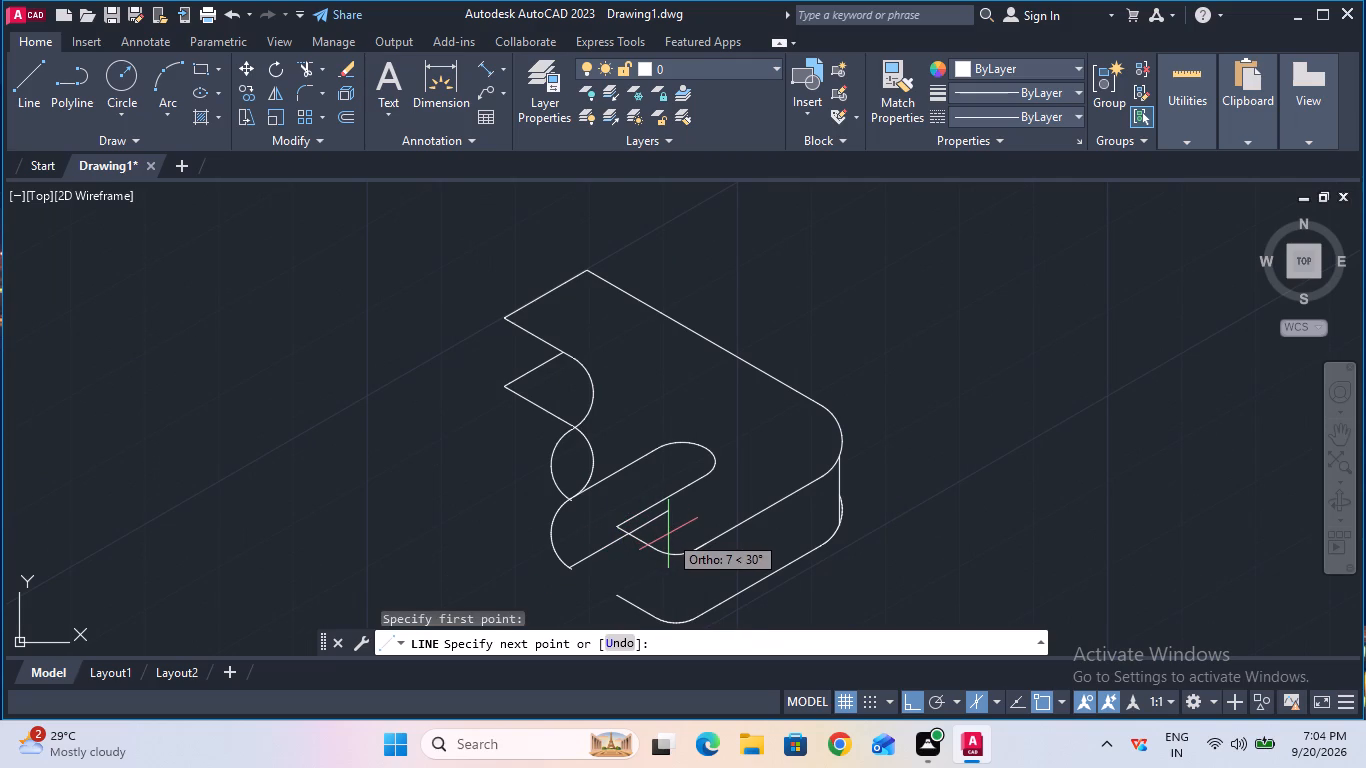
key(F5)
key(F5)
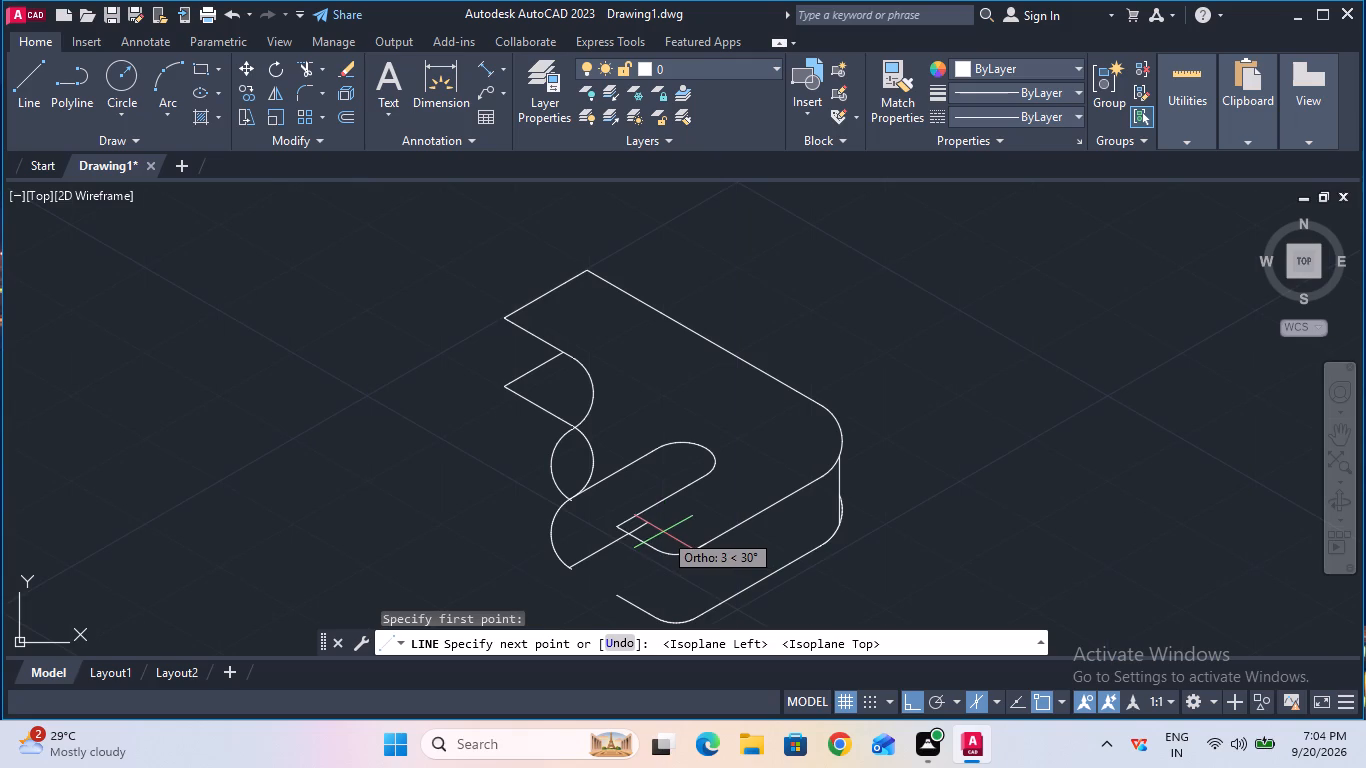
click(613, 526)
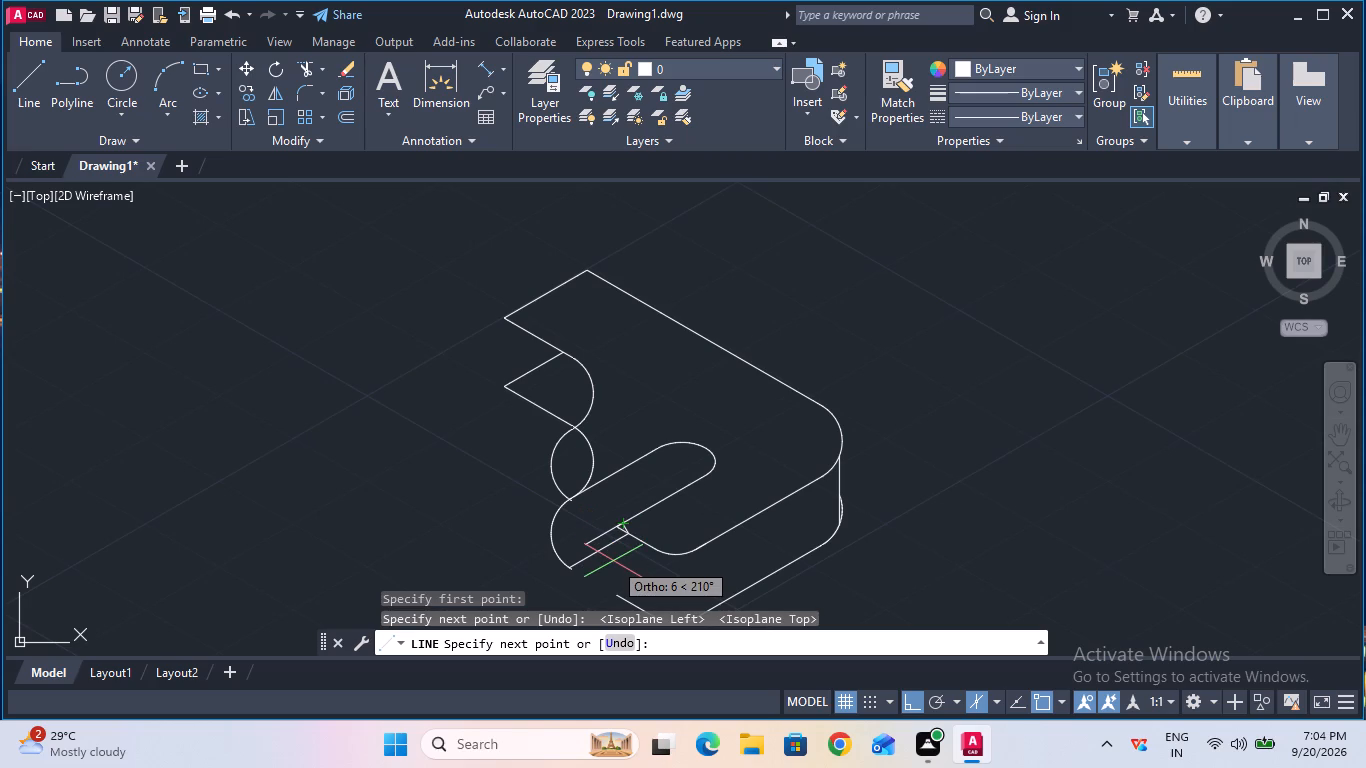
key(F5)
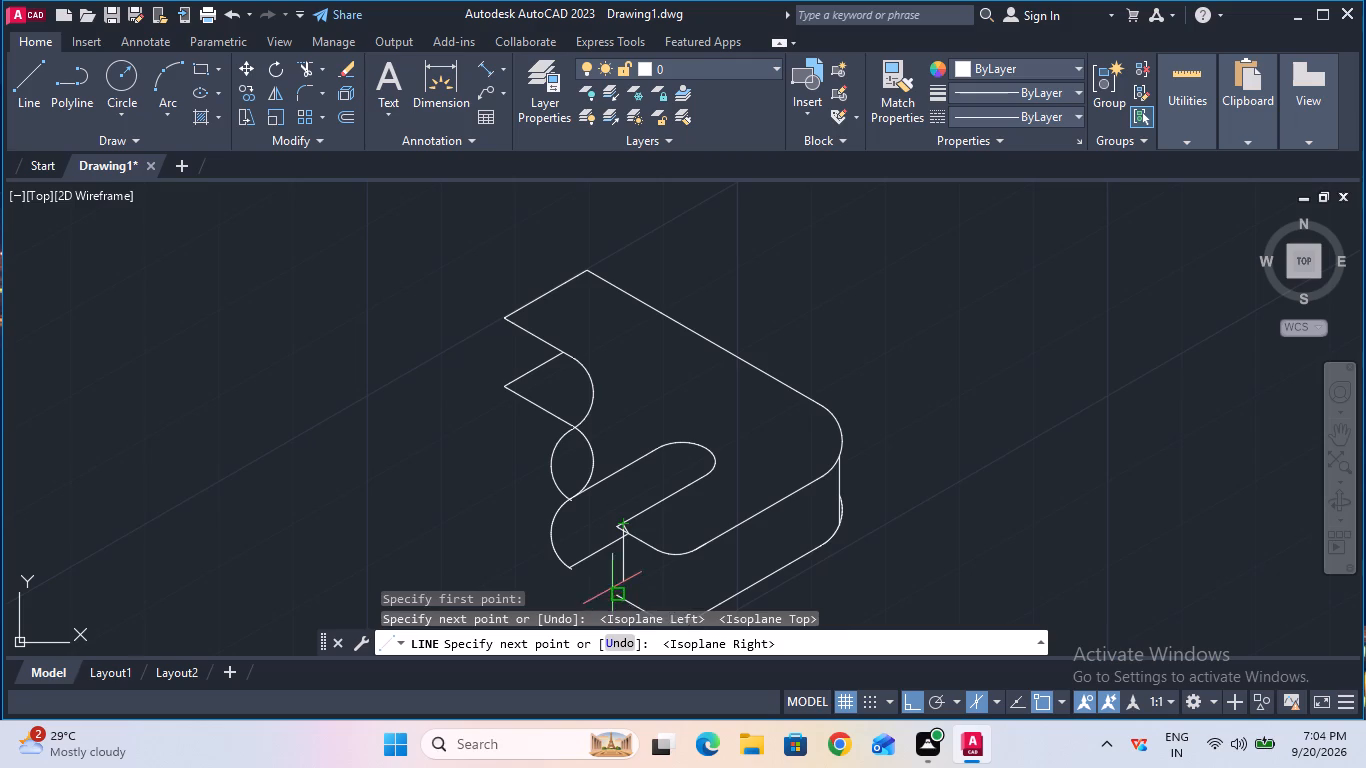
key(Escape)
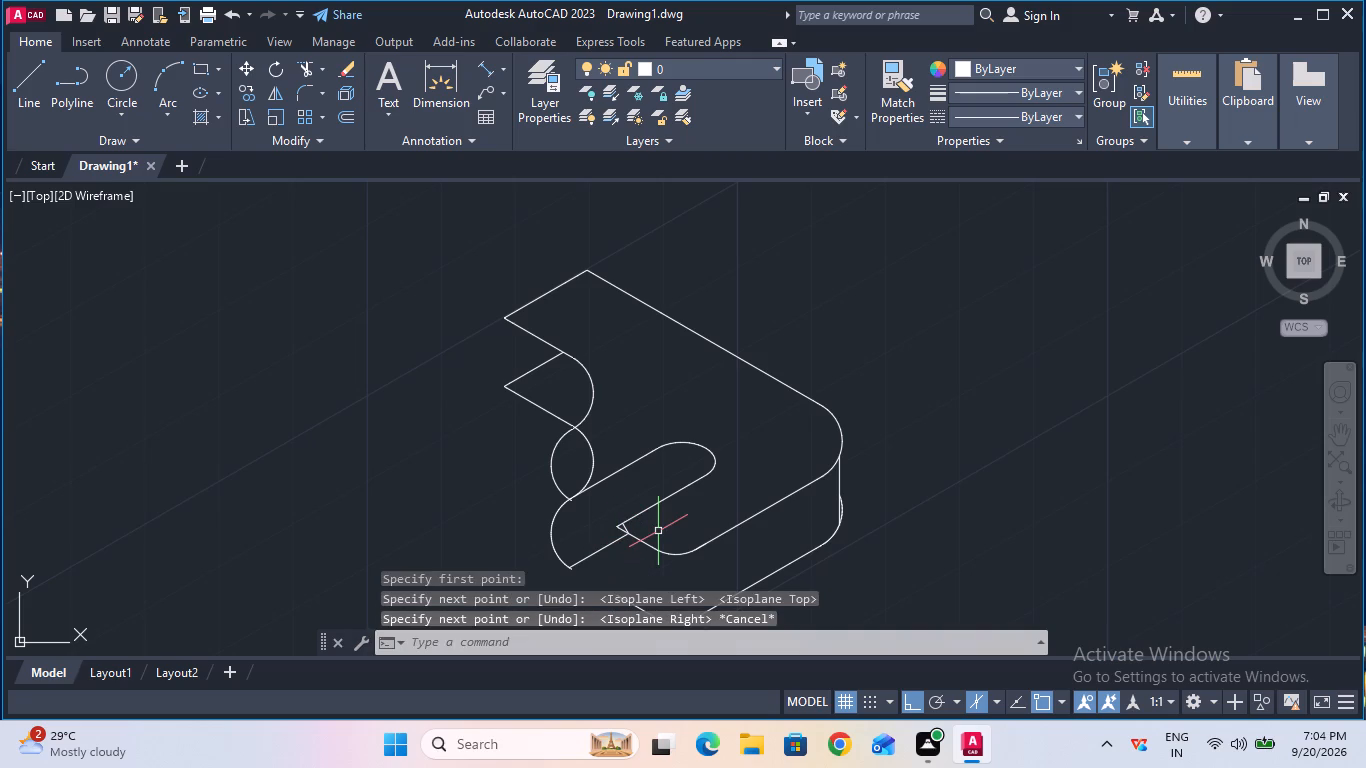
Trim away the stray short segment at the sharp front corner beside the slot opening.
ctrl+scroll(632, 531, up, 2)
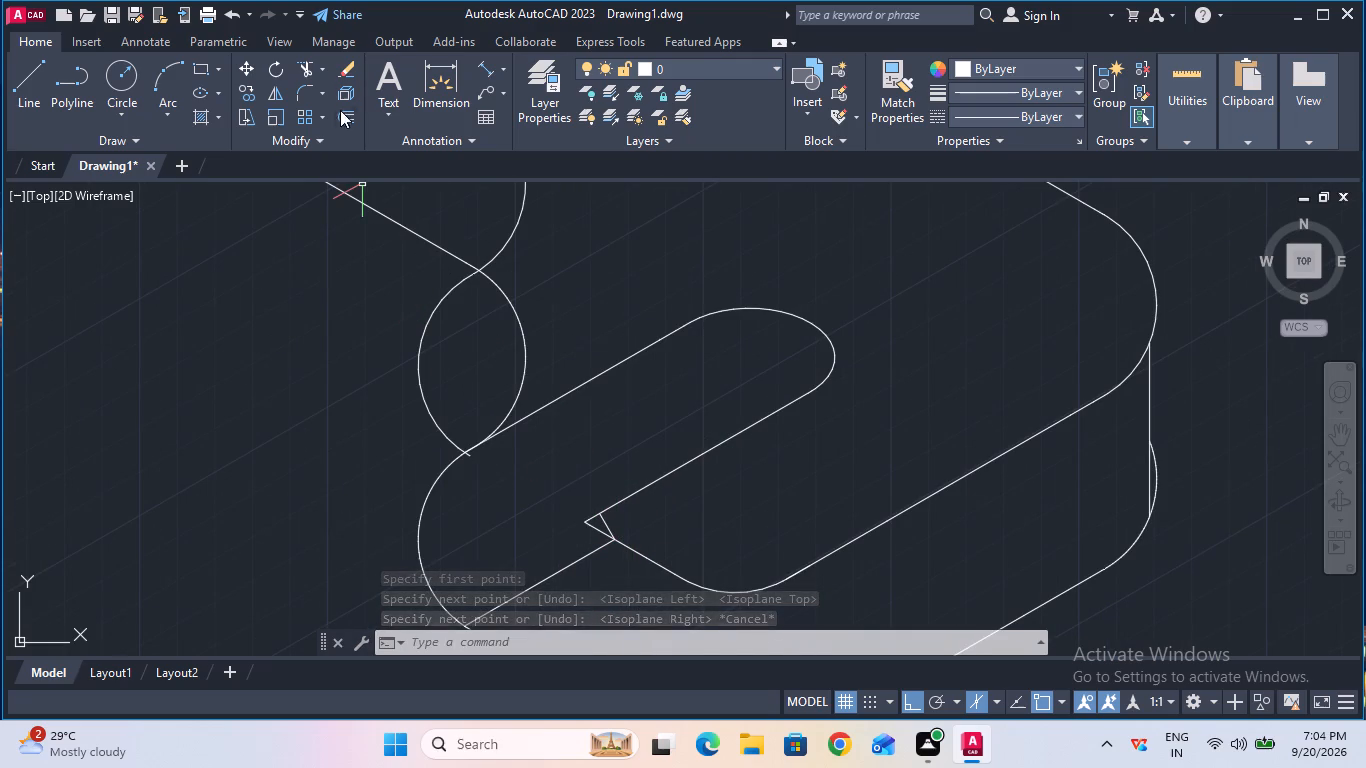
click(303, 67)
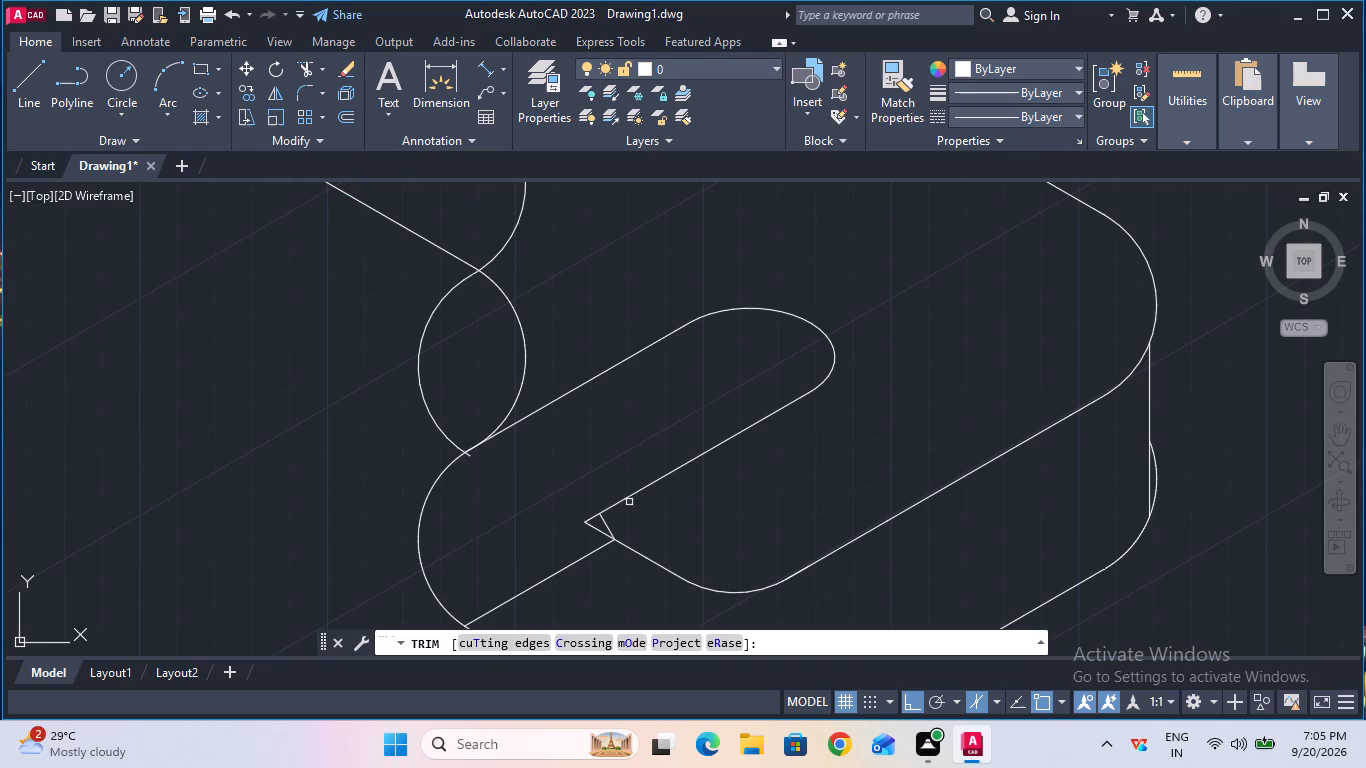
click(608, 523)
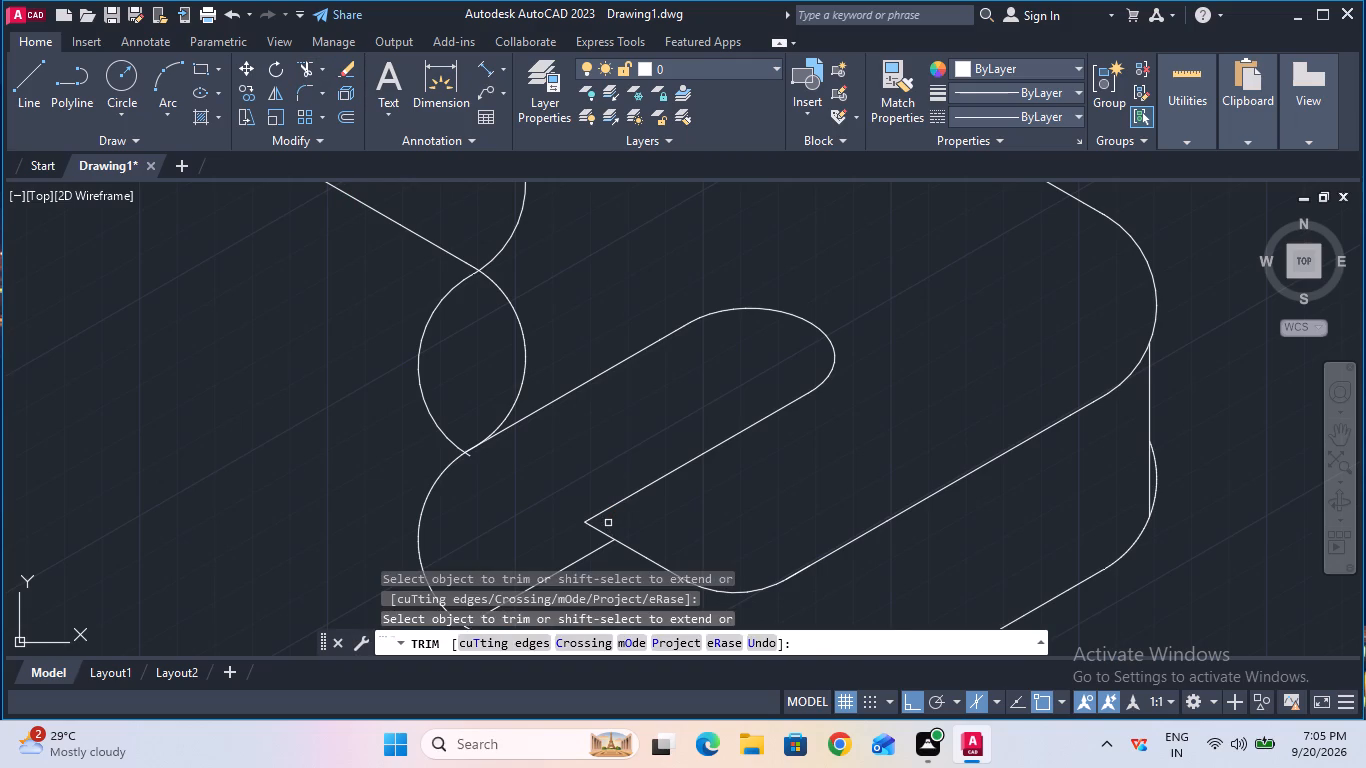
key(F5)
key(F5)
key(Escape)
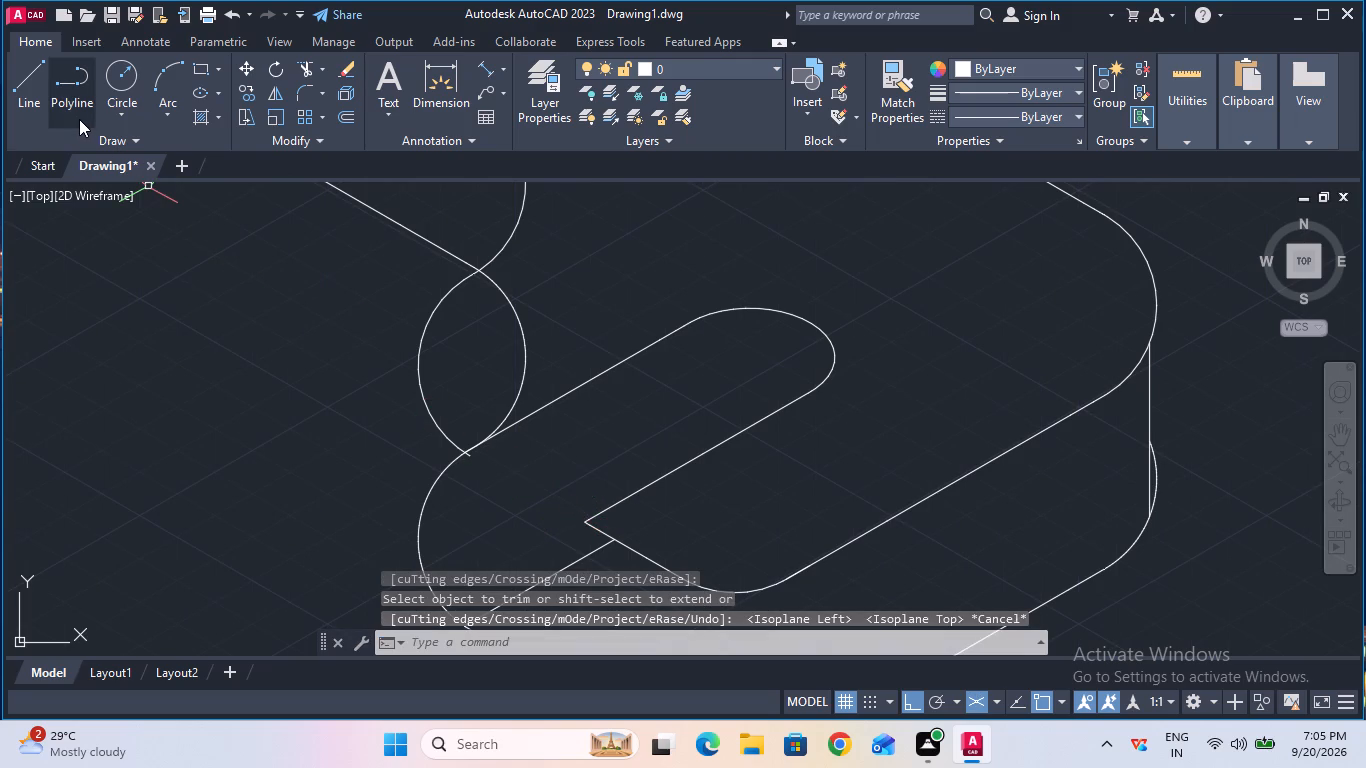
Draw a 6 mm line straight down from the upper face's sharp corner at the slot opening, in the right isoplane.
click(40, 108)
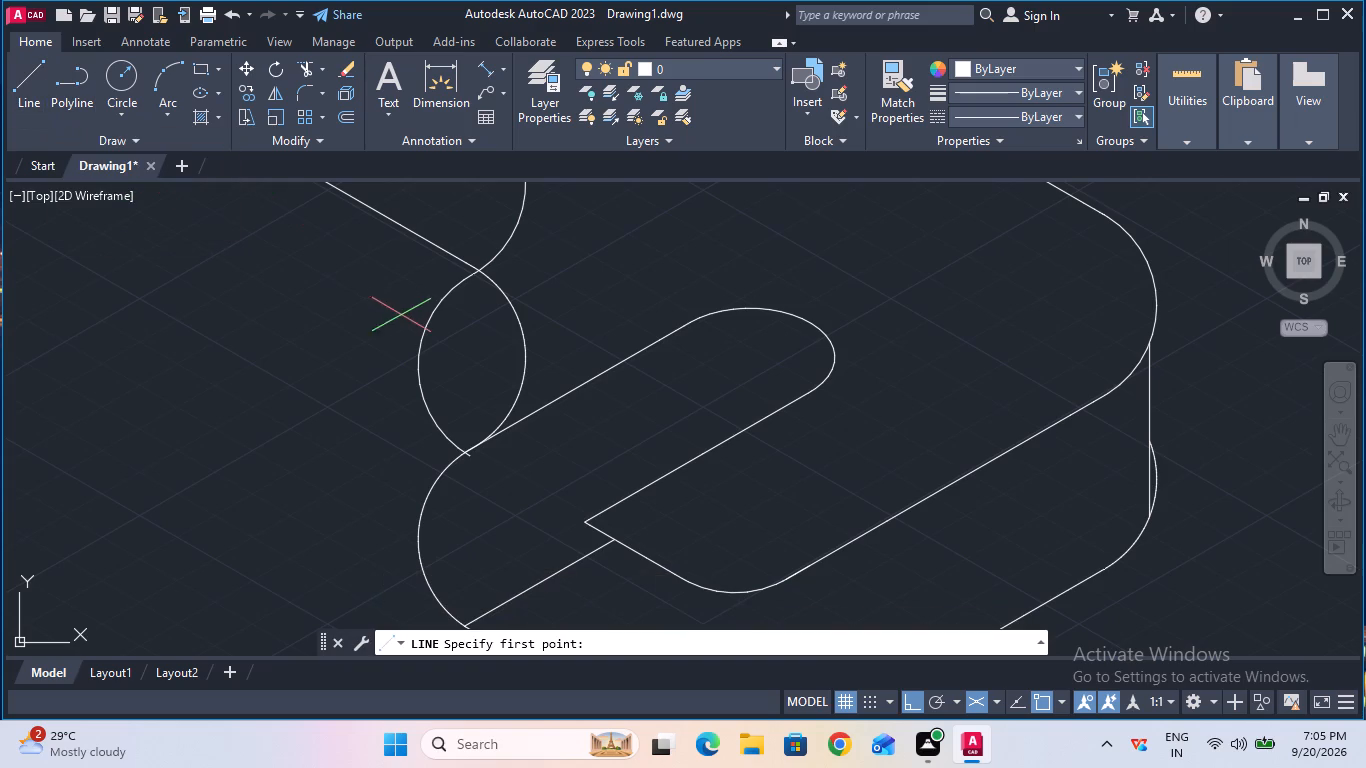
click(600, 516)
click(589, 523)
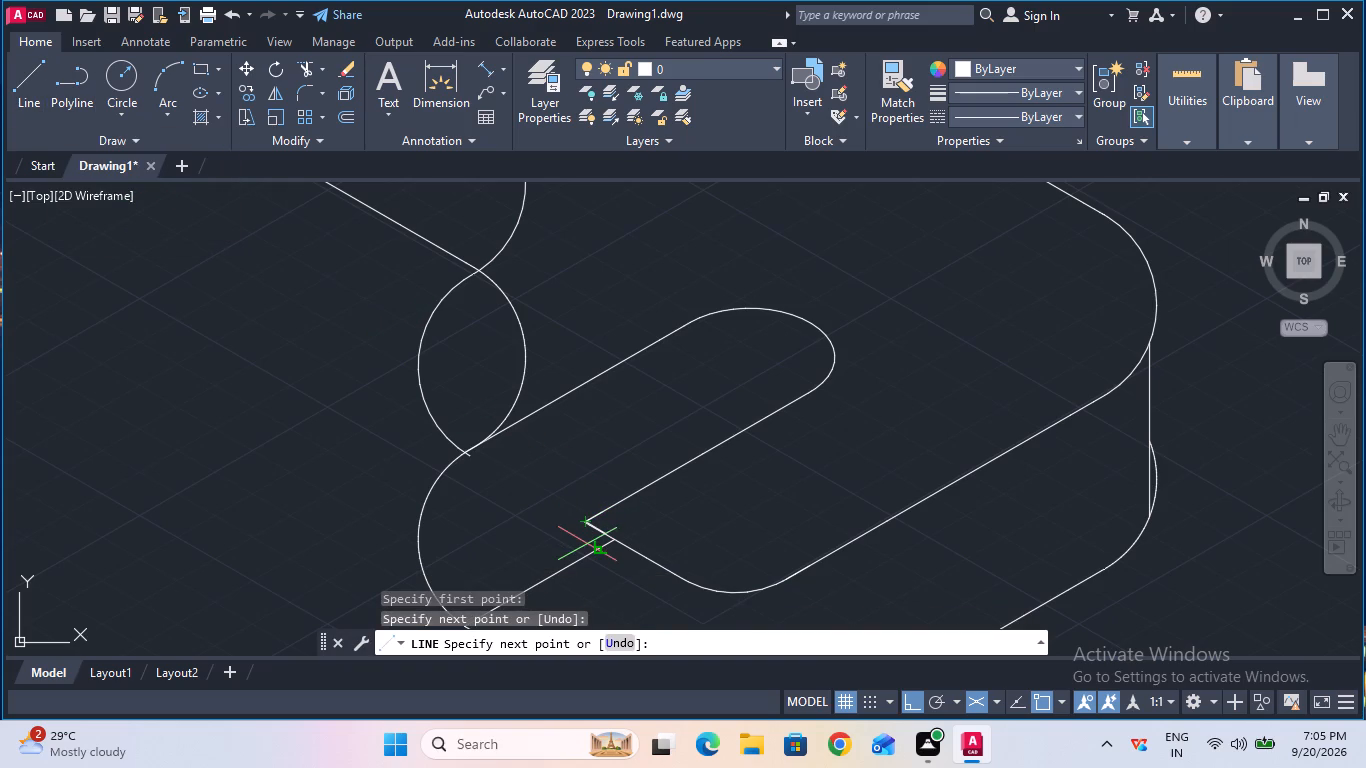
key(F5)
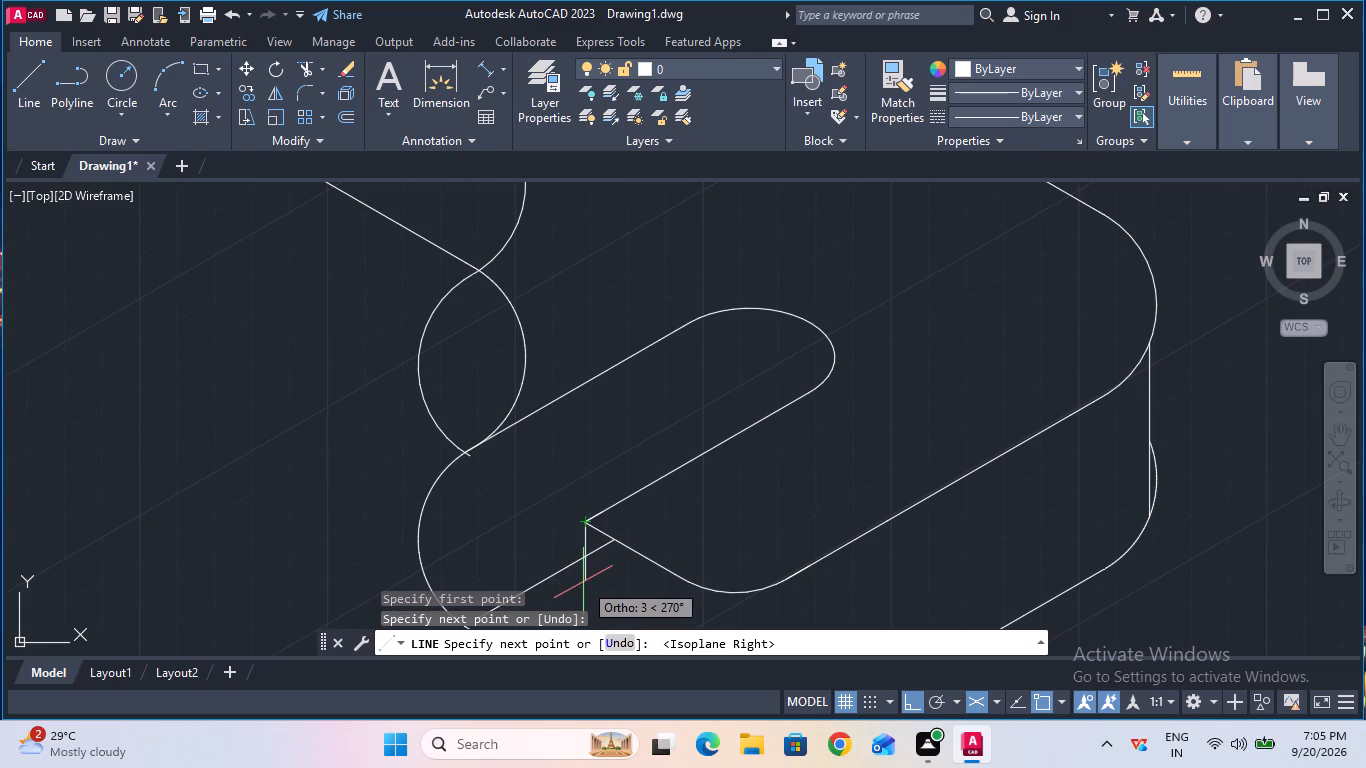
key(6)
key(Return)
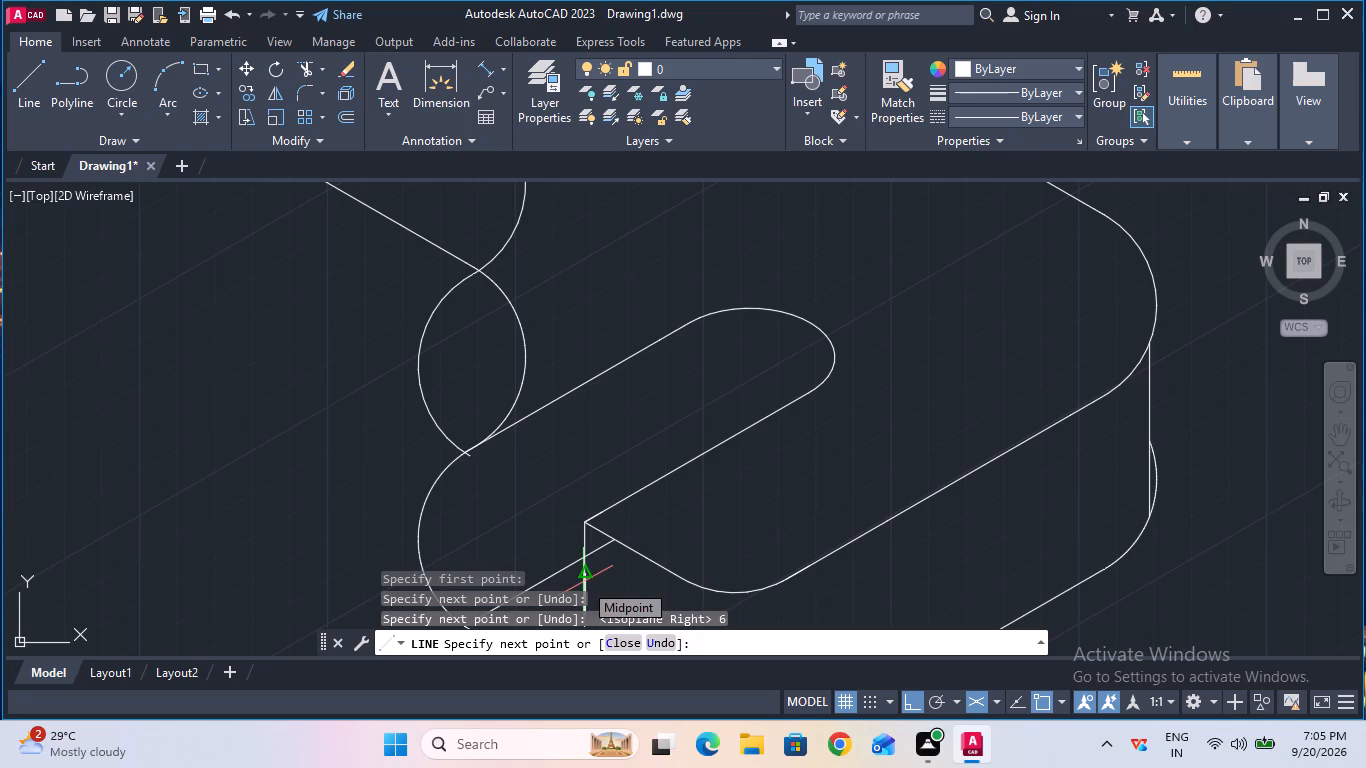
key(Escape)
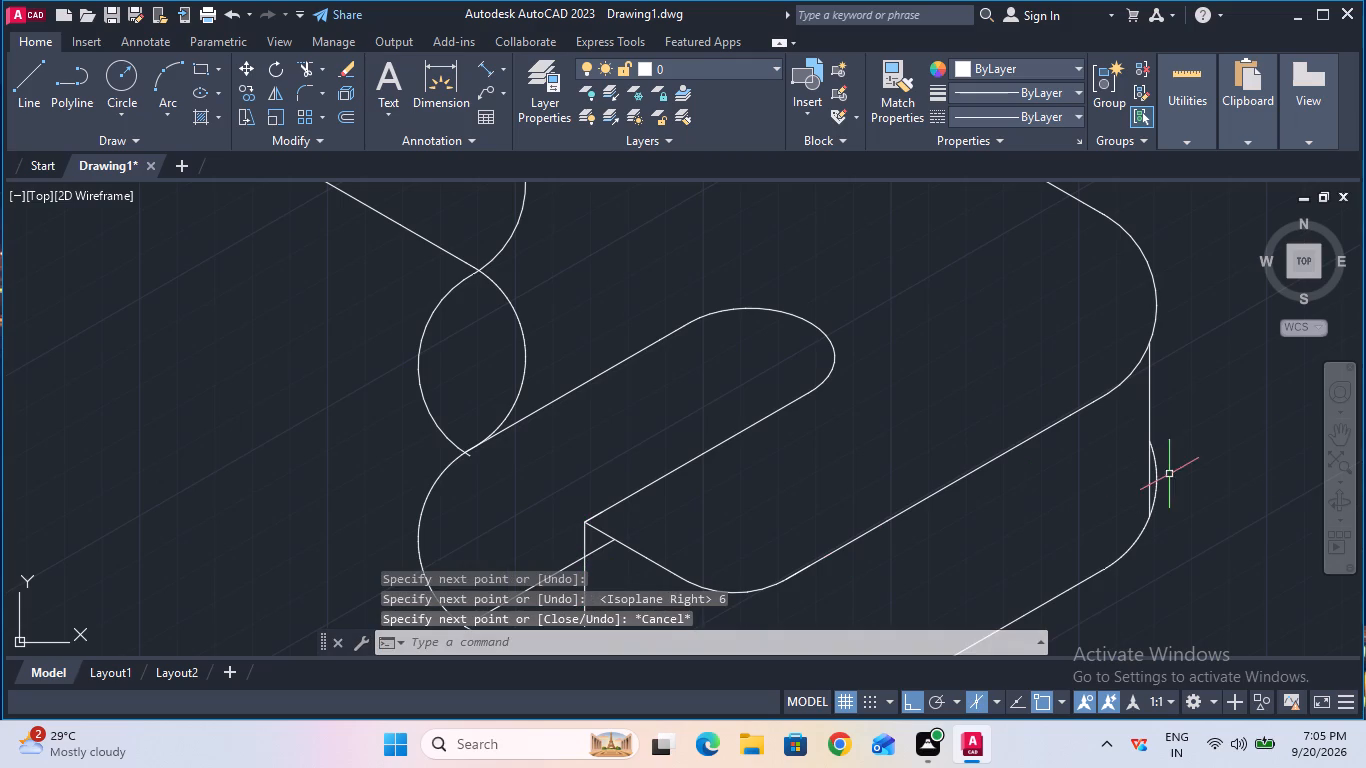
Extend the new vertical line at the slot opening down to the end of the lower copy's front edge.
click(1331, 441)
drag(976, 487, 977, 378)
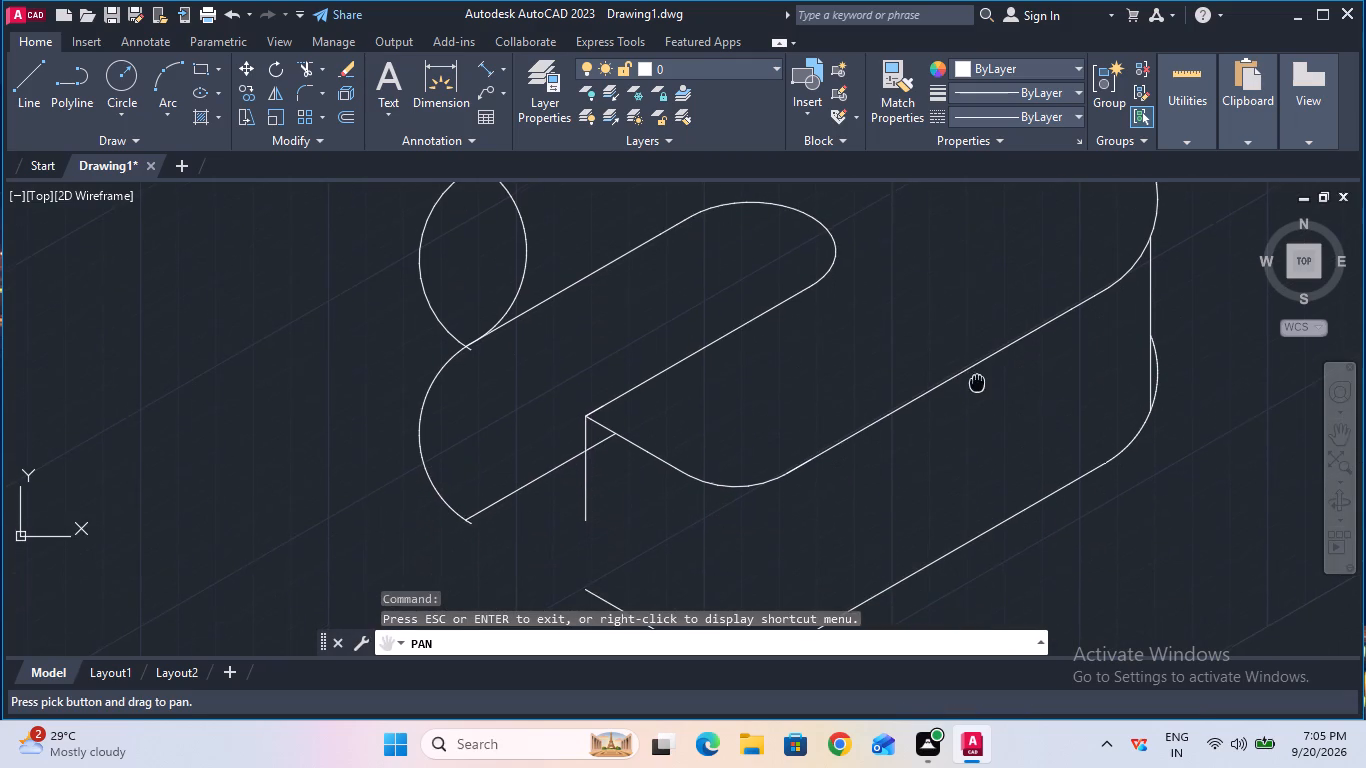
drag(977, 378, 977, 377)
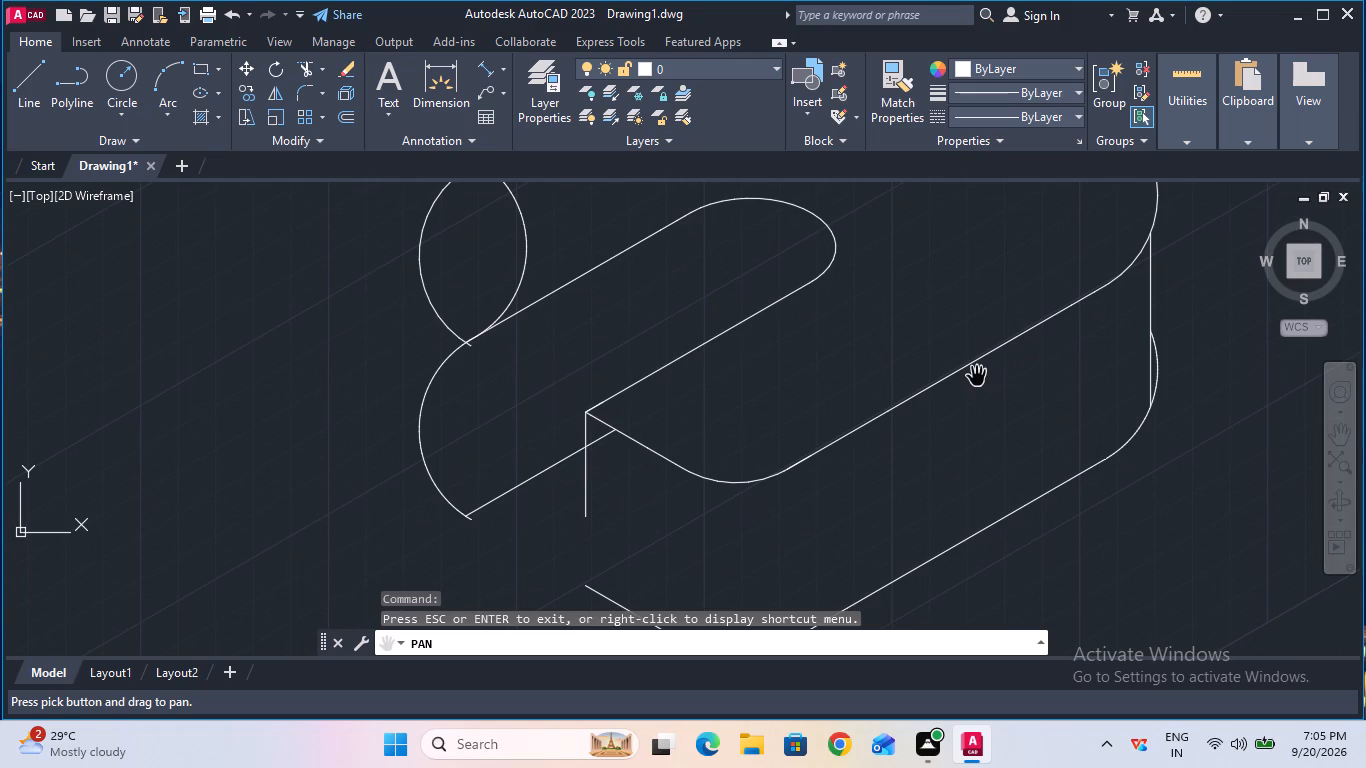
key(Escape)
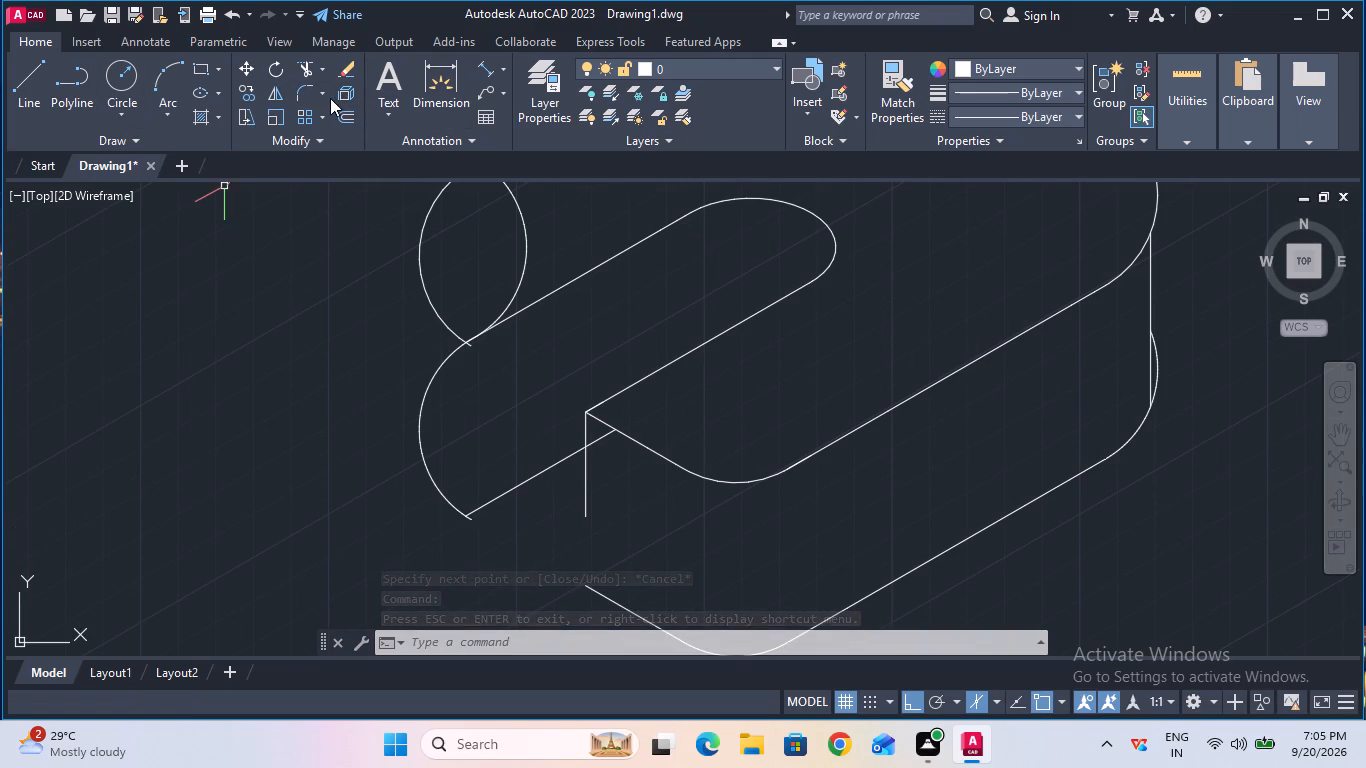
click(318, 58)
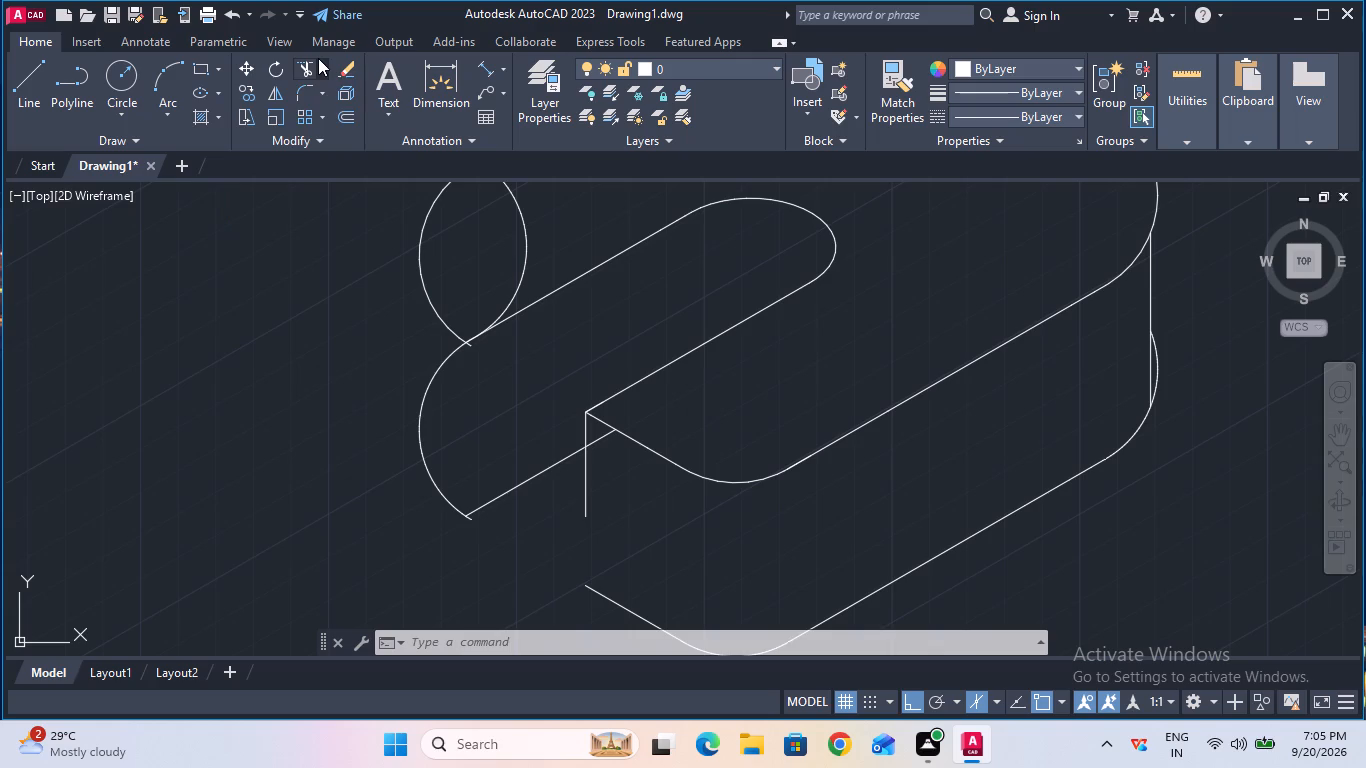
click(335, 125)
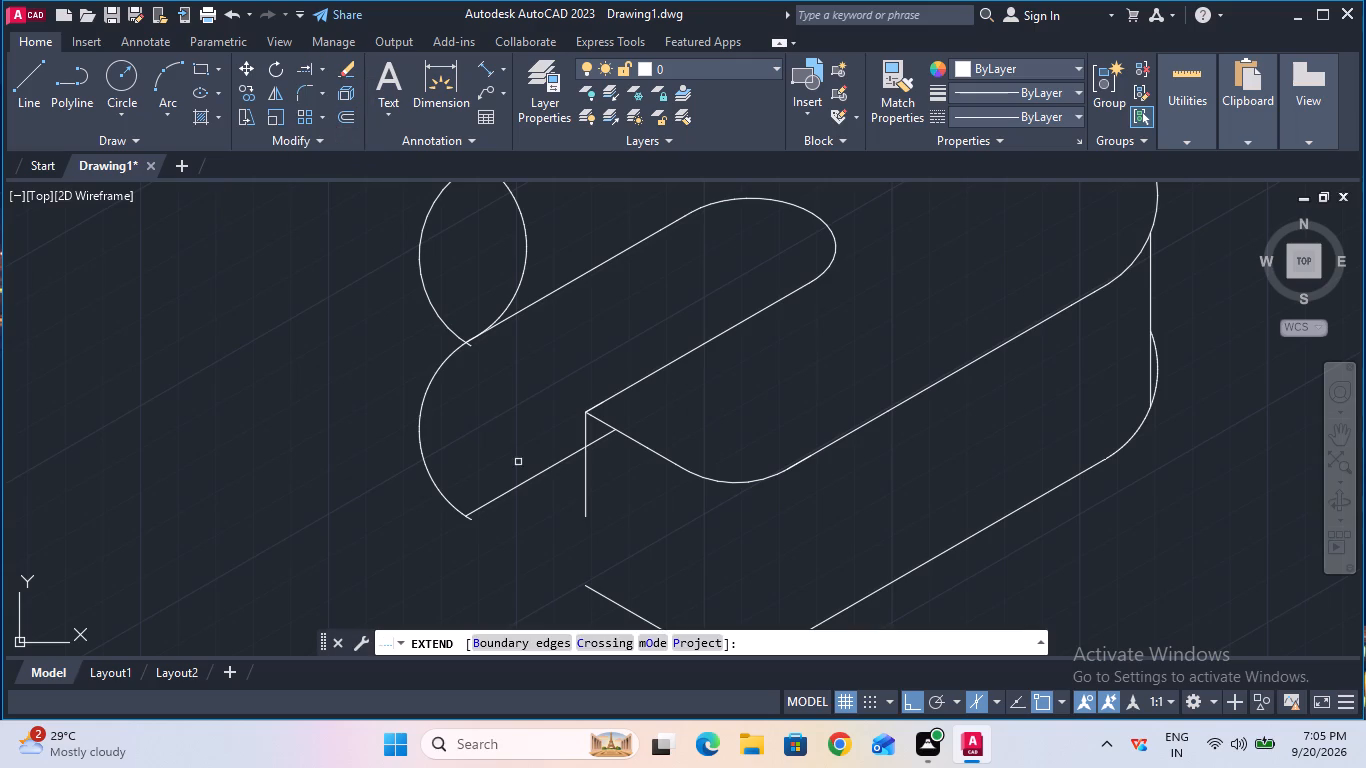
click(584, 511)
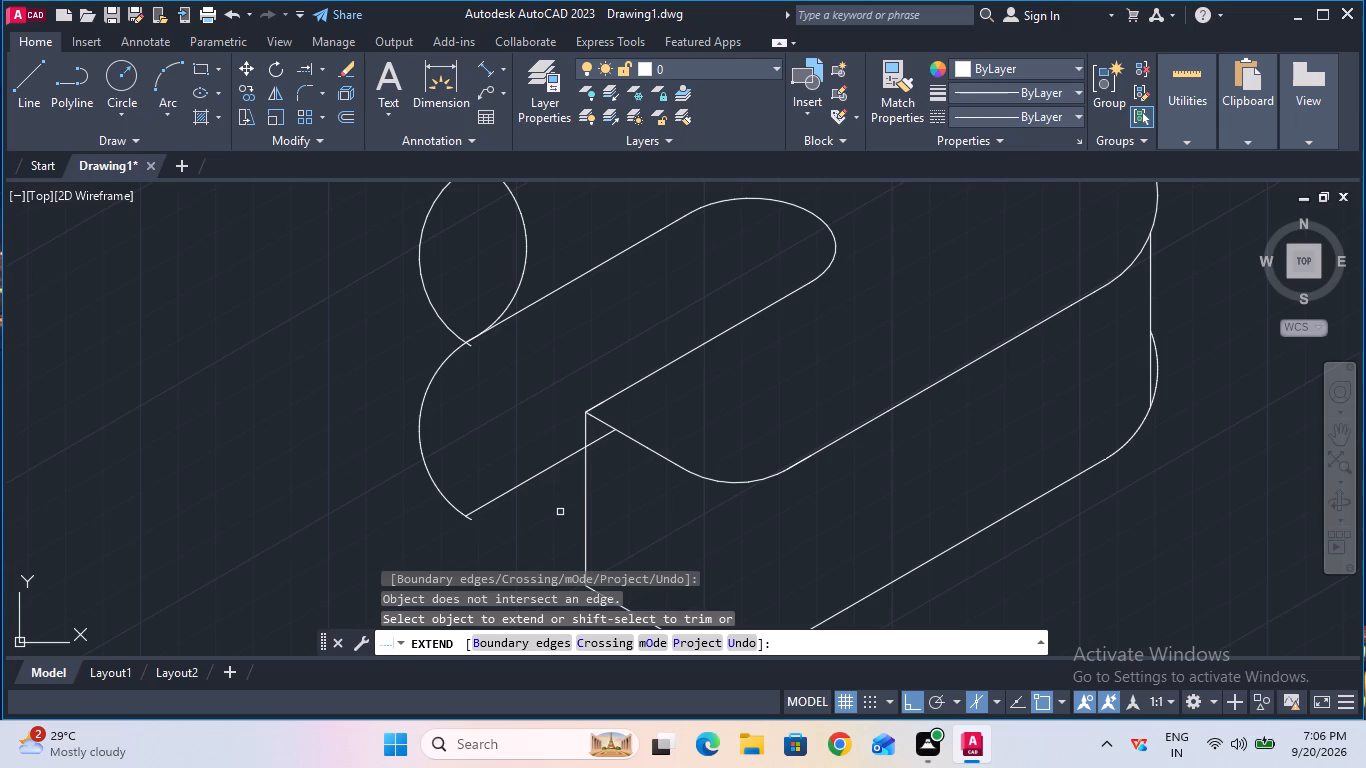
key(Escape)
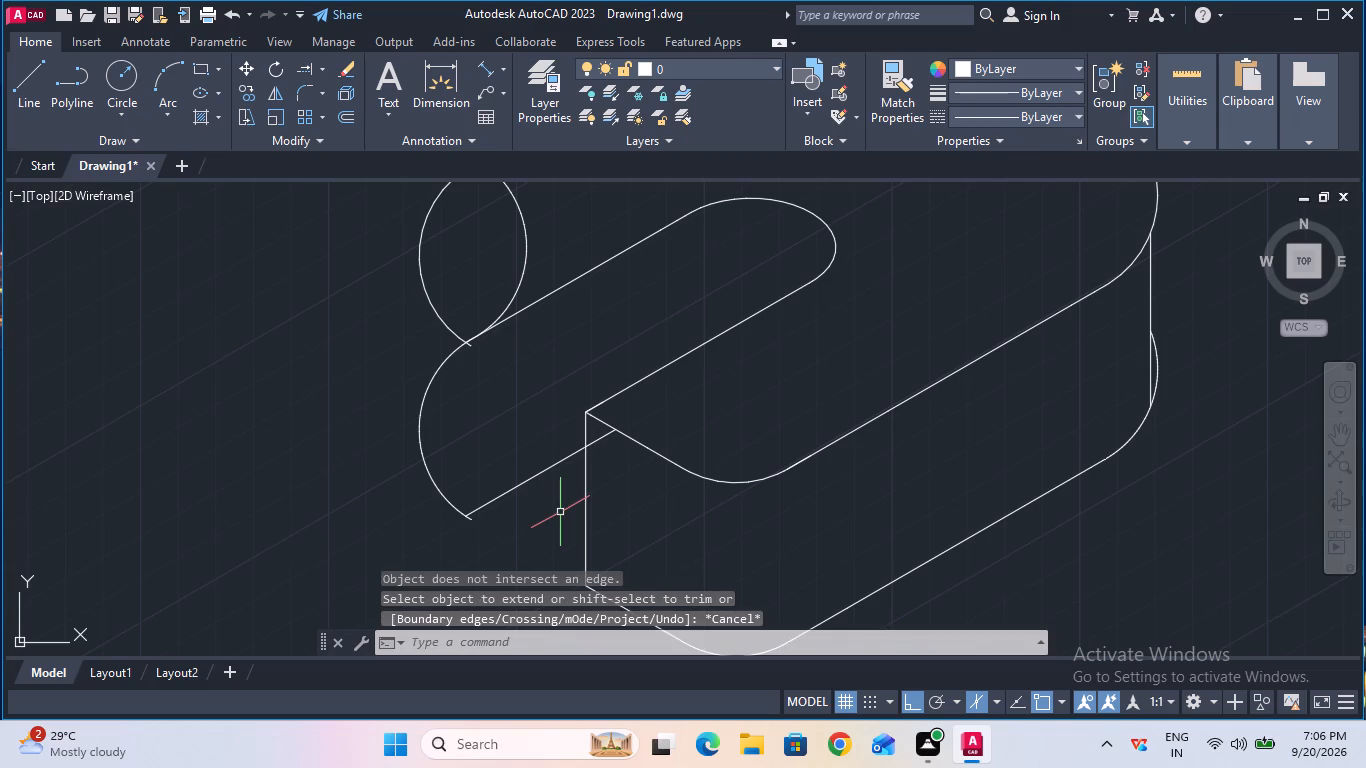
Trim the lower slot side line behind the new vertical edge and the overhanging stubs at the two rounded corner arcs' ends.
click(321, 62)
click(328, 88)
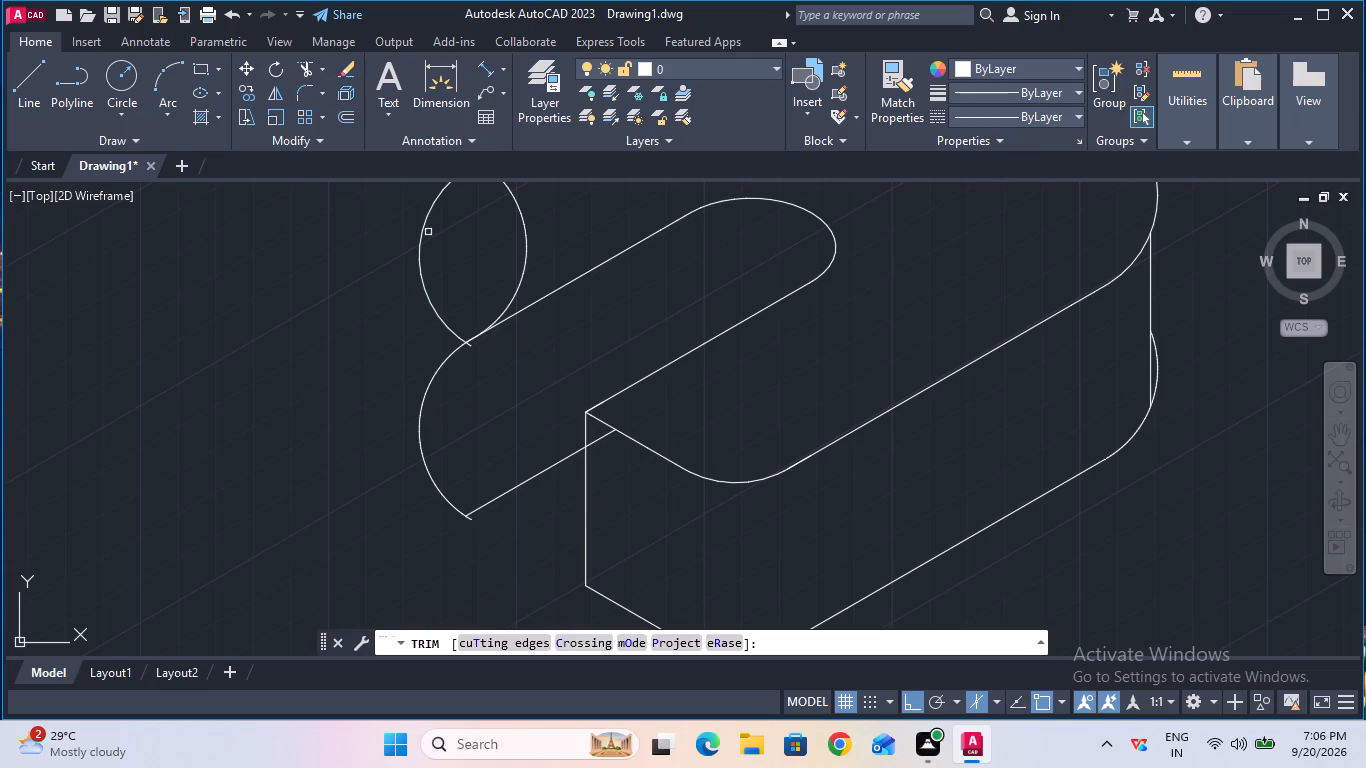
click(599, 438)
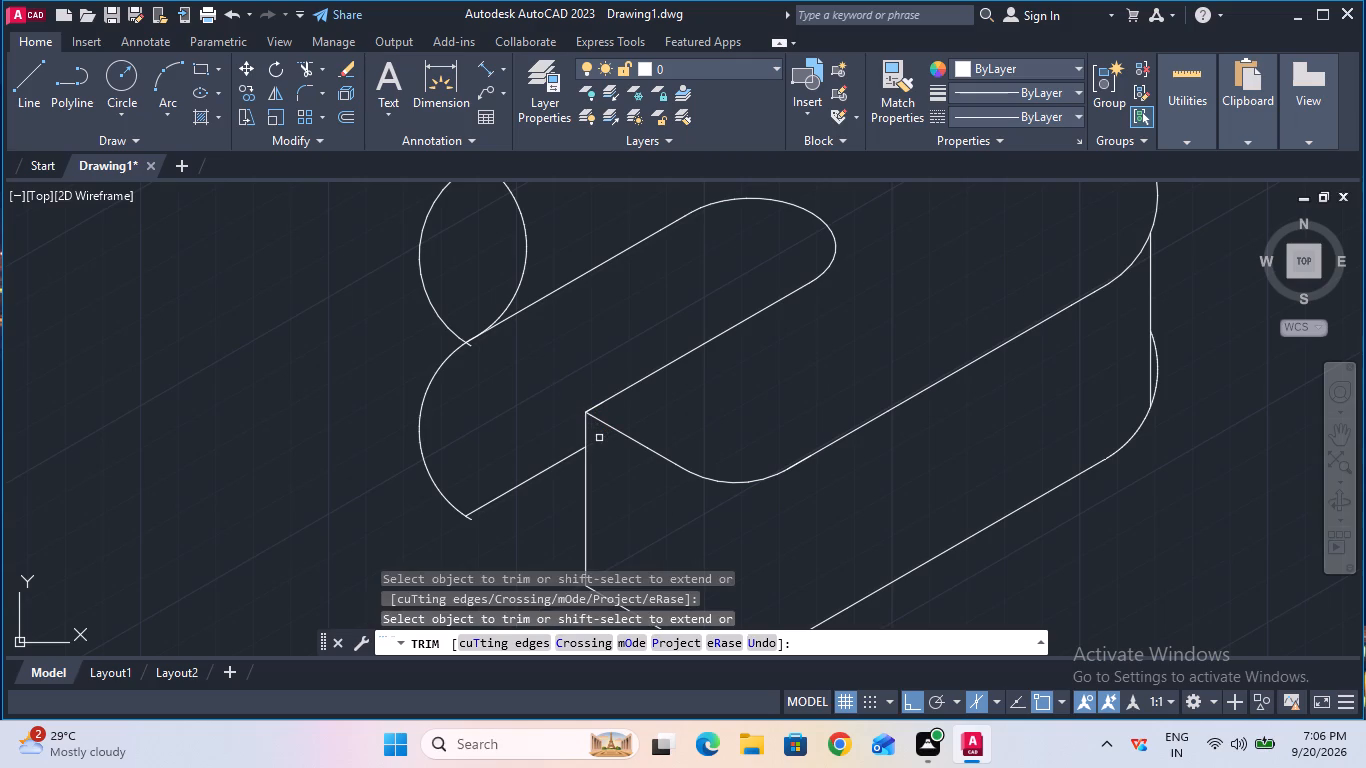
ctrl+scroll(510, 398, up, 1)
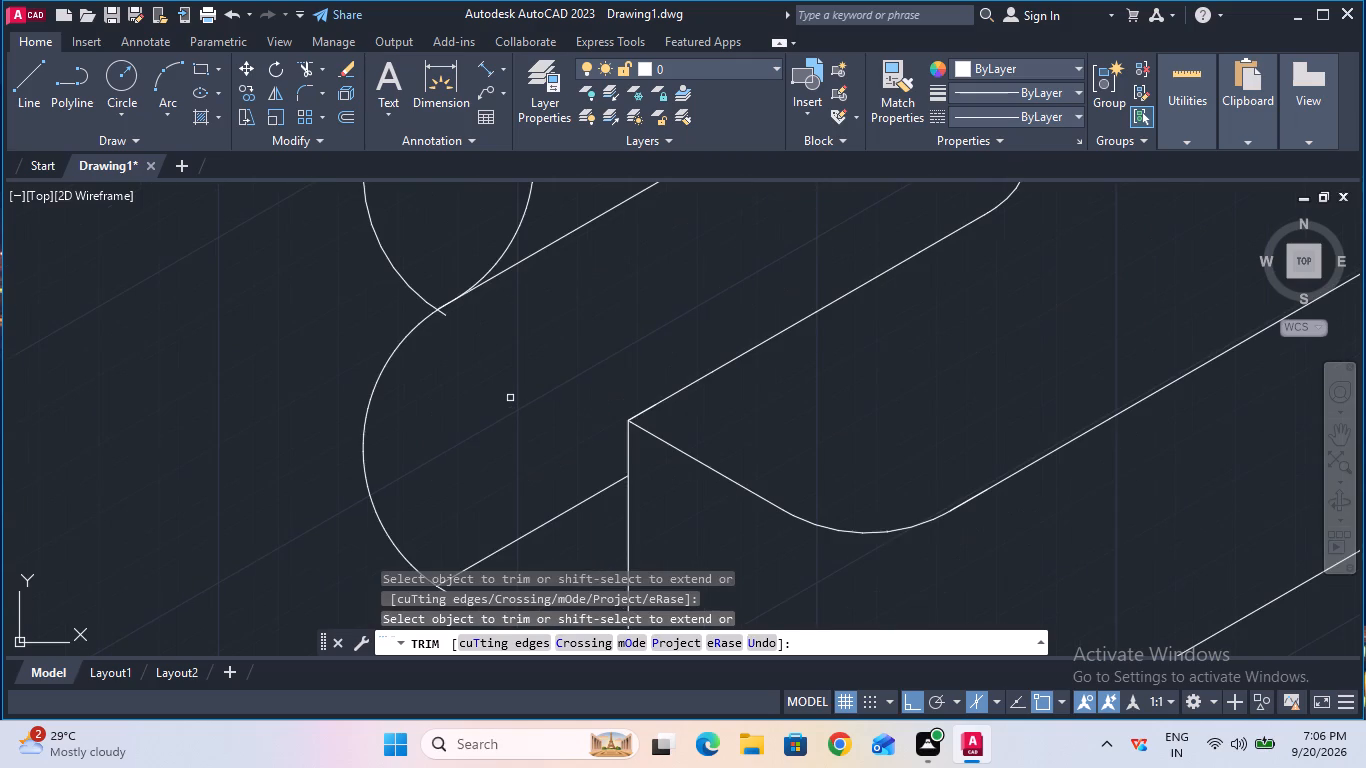
ctrl+scroll(510, 398, down, 1)
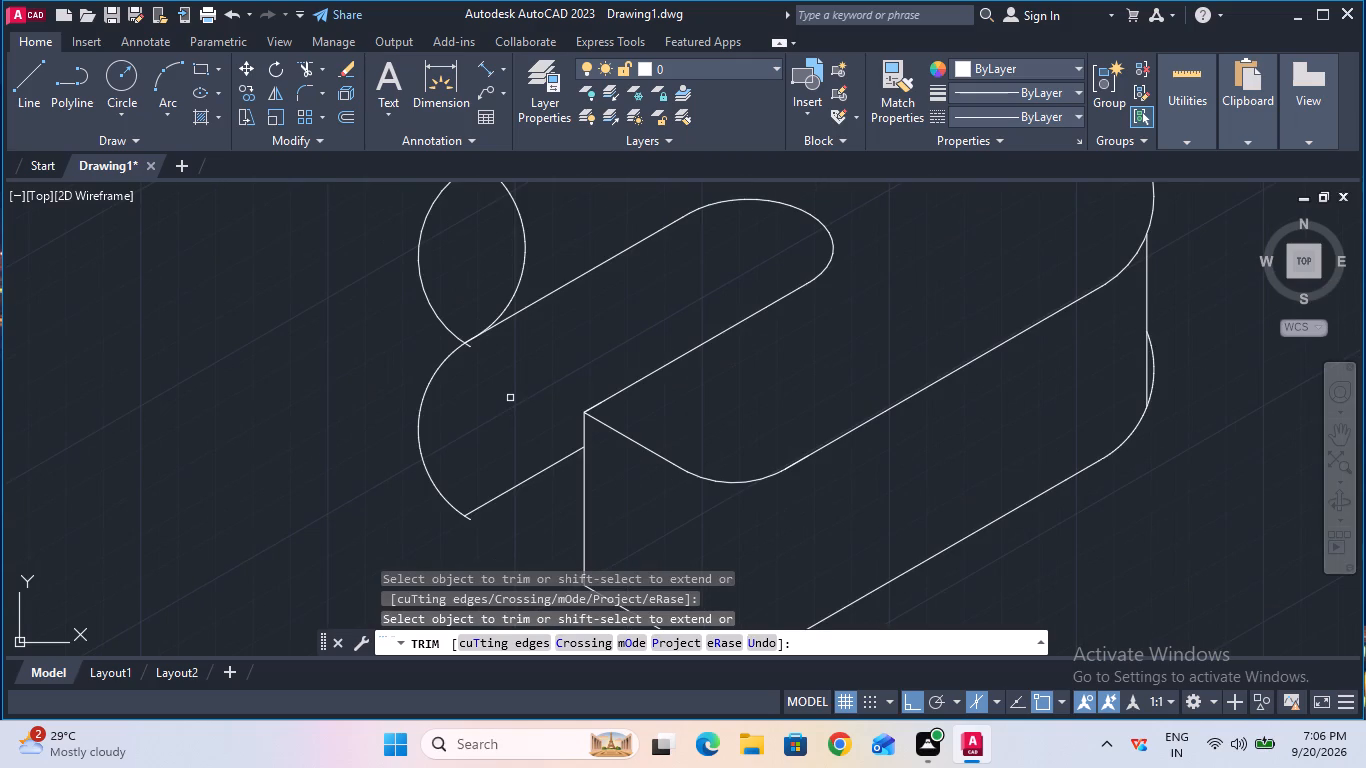
click(470, 521)
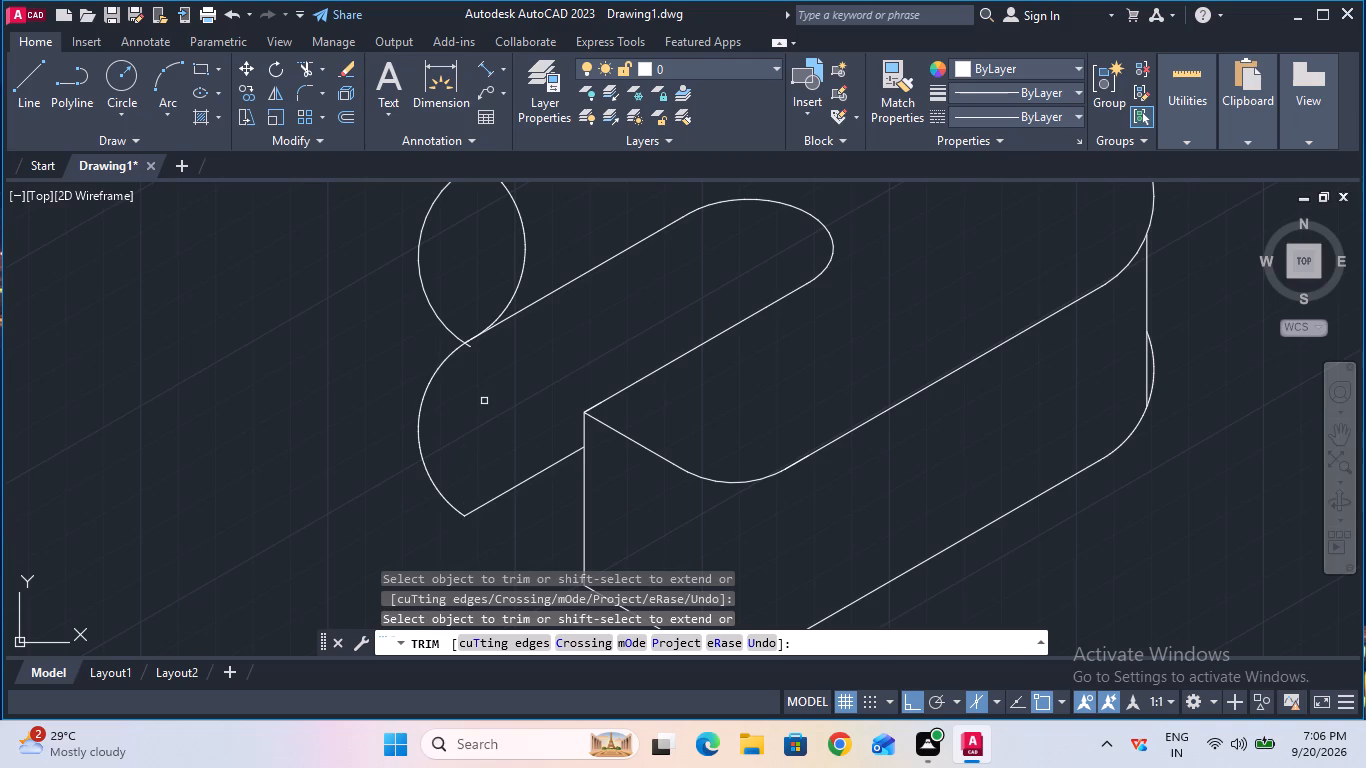
click(472, 349)
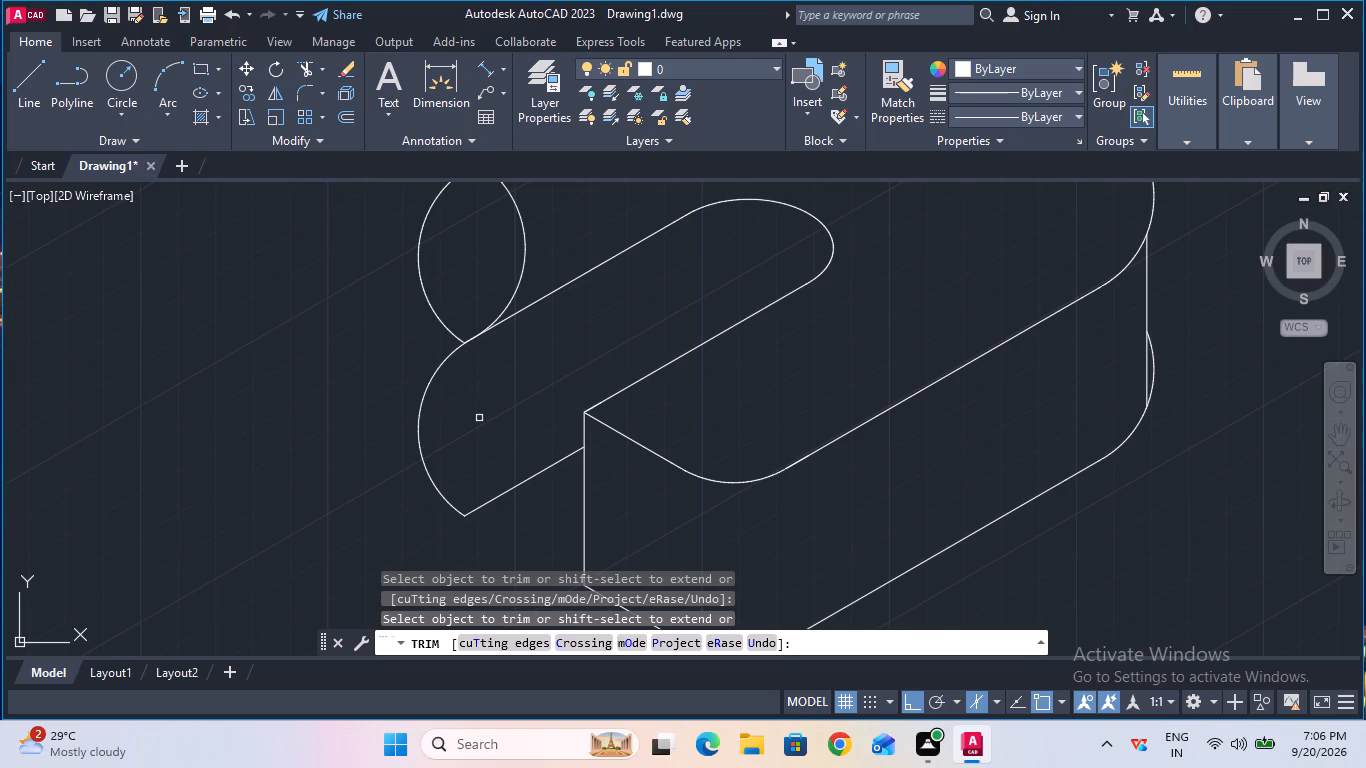
key(Escape)
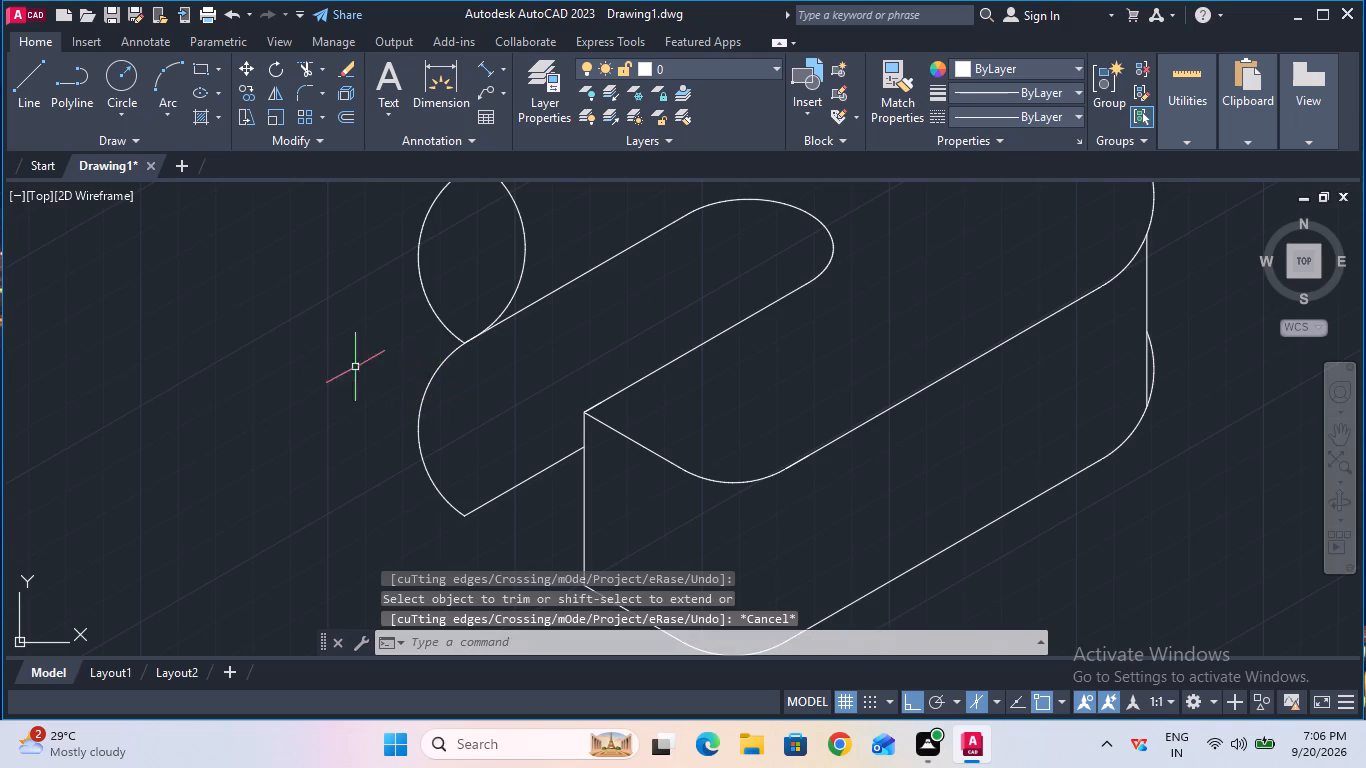
Draw a 10 mm vertical line up from the lower rounded corner's arc end at the slot opening to the upper face.
click(32, 98)
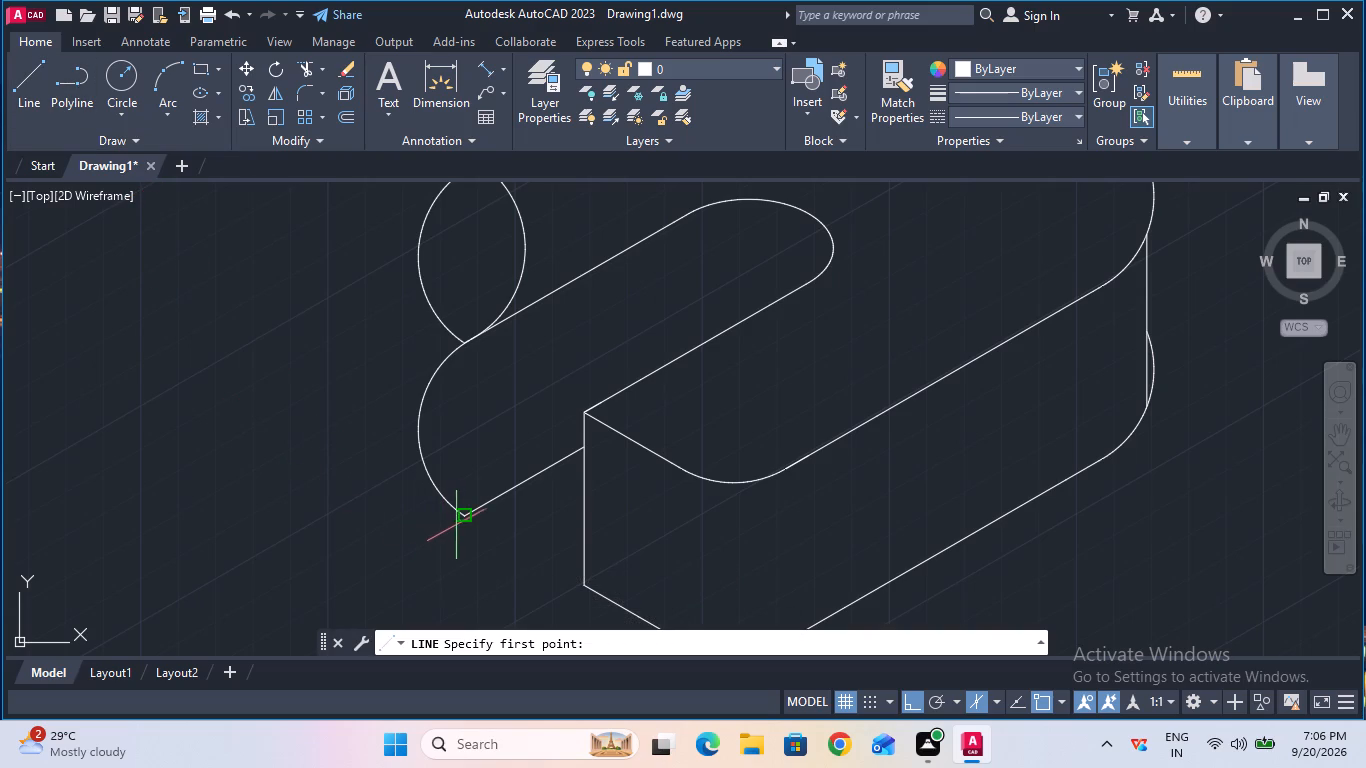
click(467, 519)
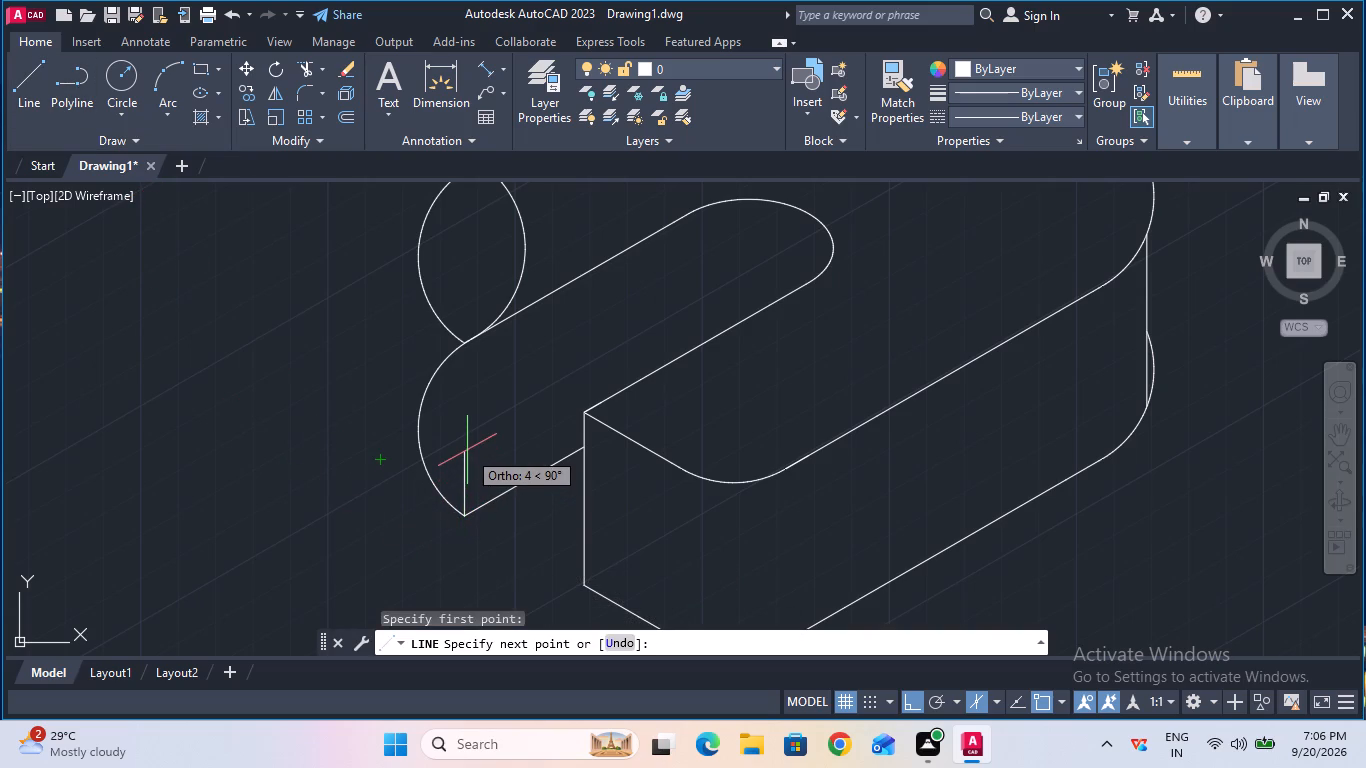
key(1)
key(0)
key(Return)
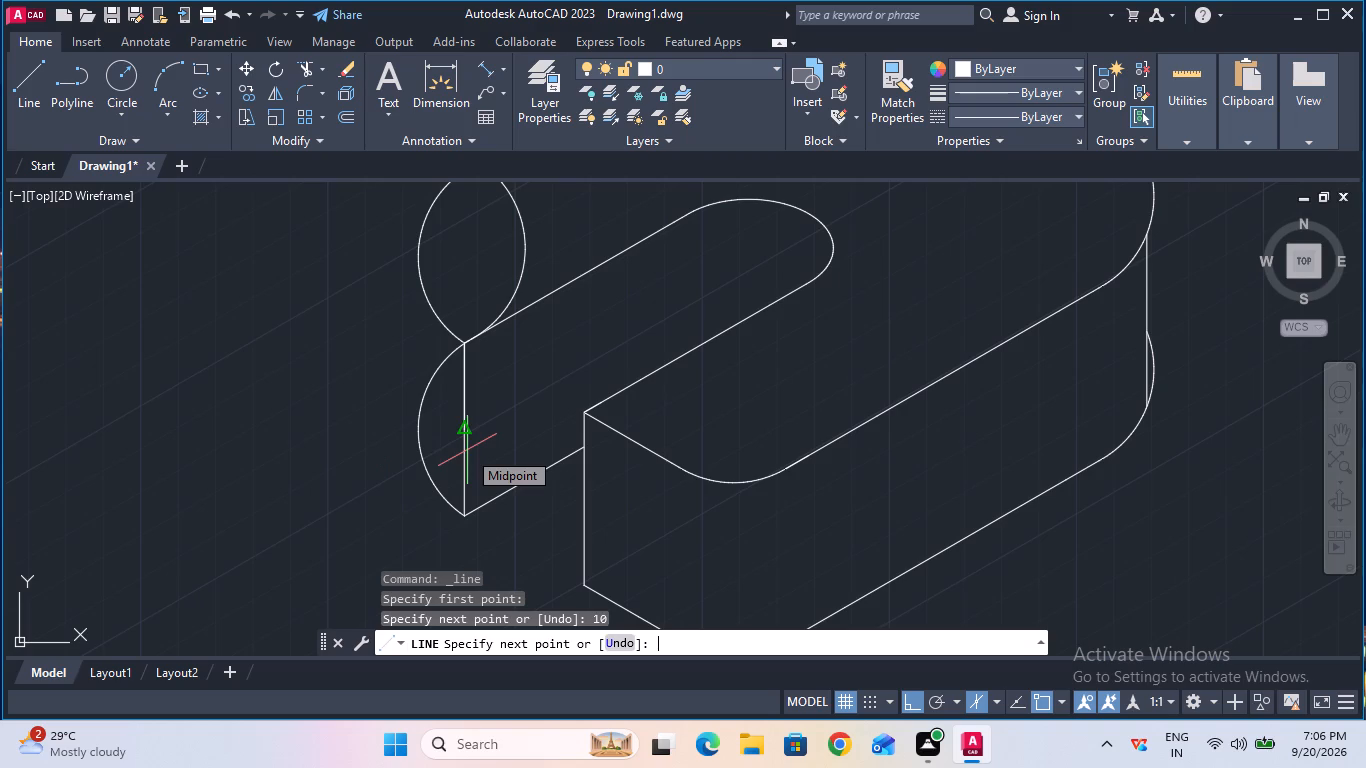
key(Escape)
ctrl+scroll(503, 443, down, 2)
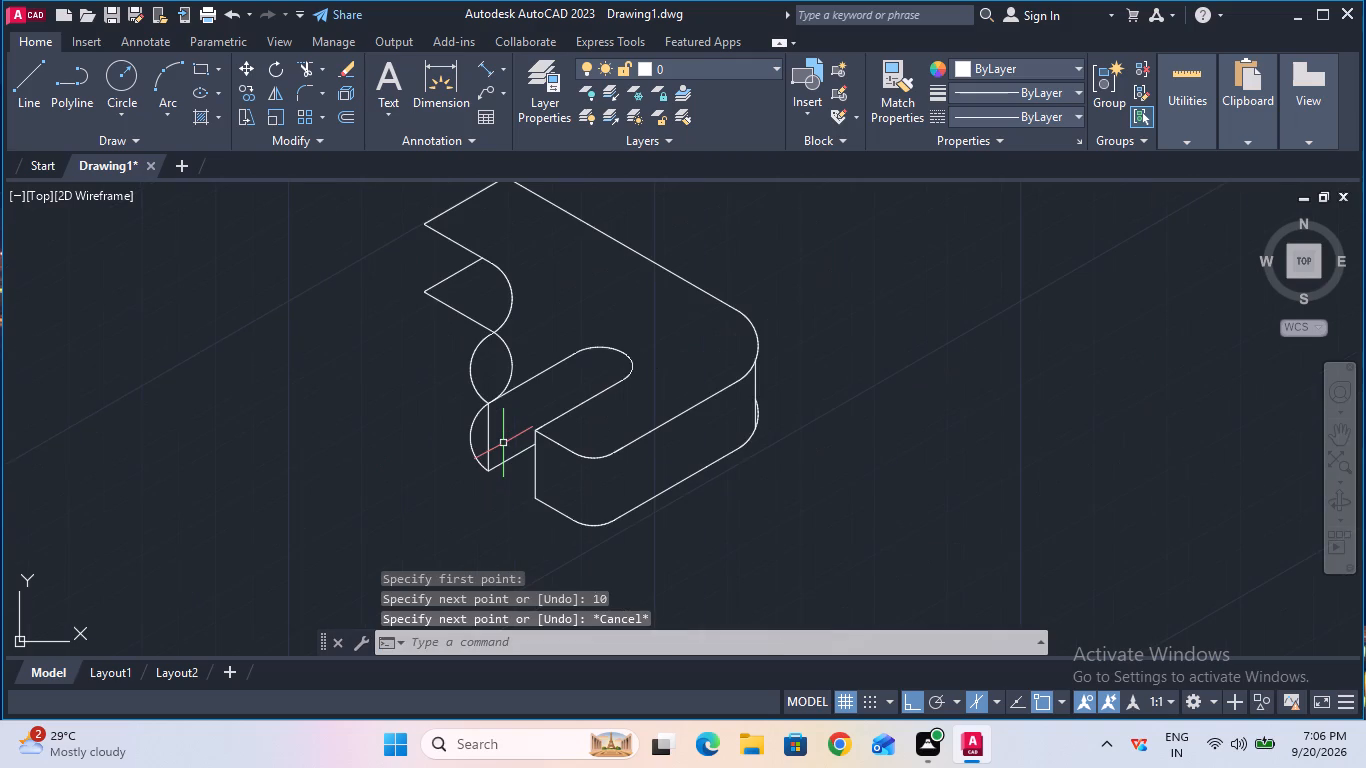
Trim away the lower copy's two straight edges at the L's inner notch, its inner corner arc and the leftover stub between the curves.
ctrl+scroll(503, 443, up, 1)
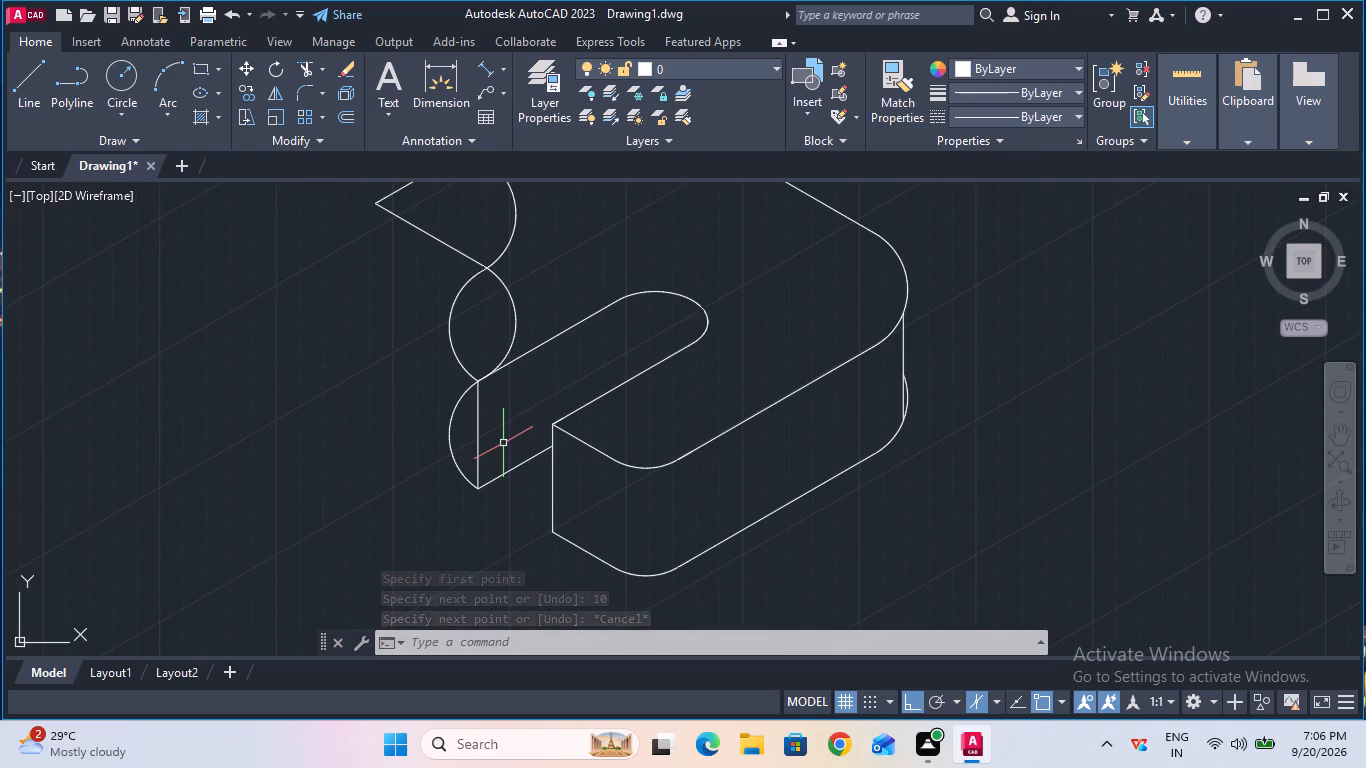
scroll(503, 443, down, 1)
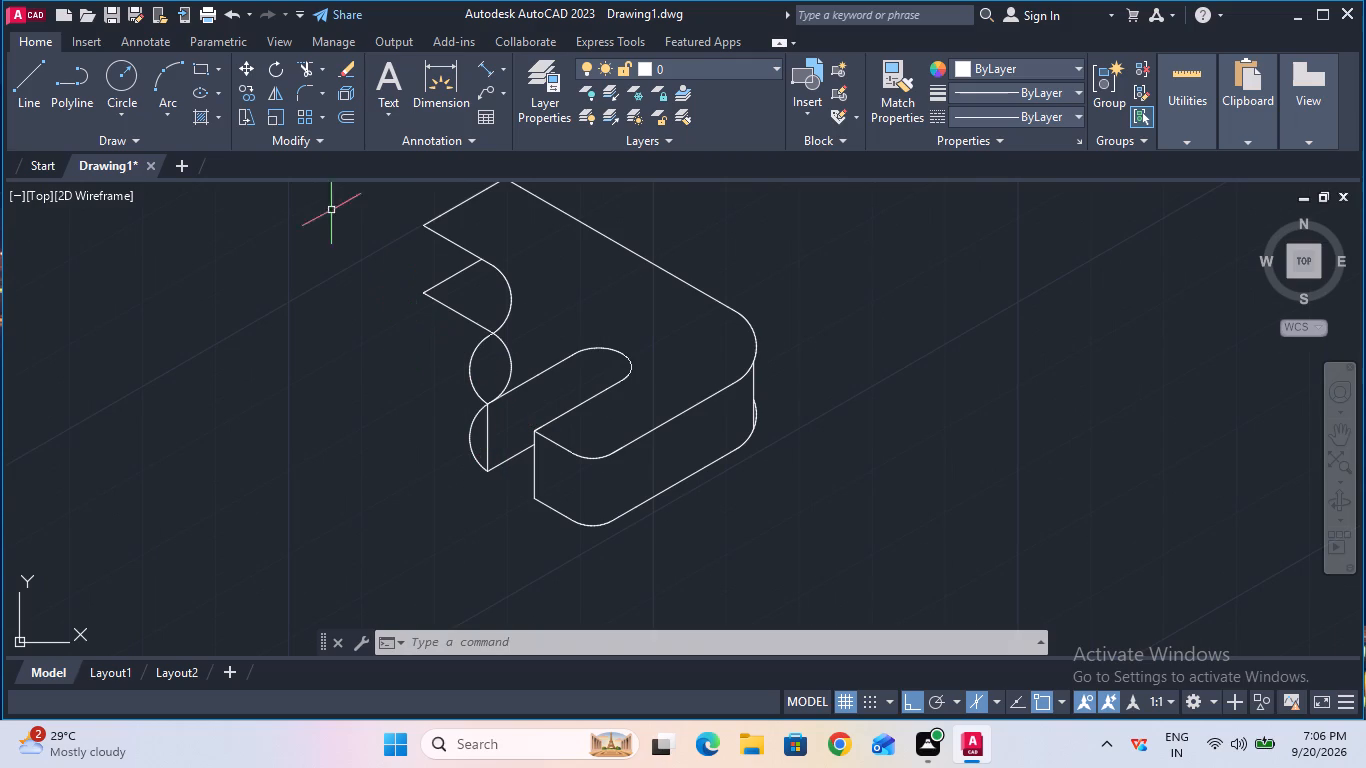
click(301, 76)
click(440, 283)
click(434, 299)
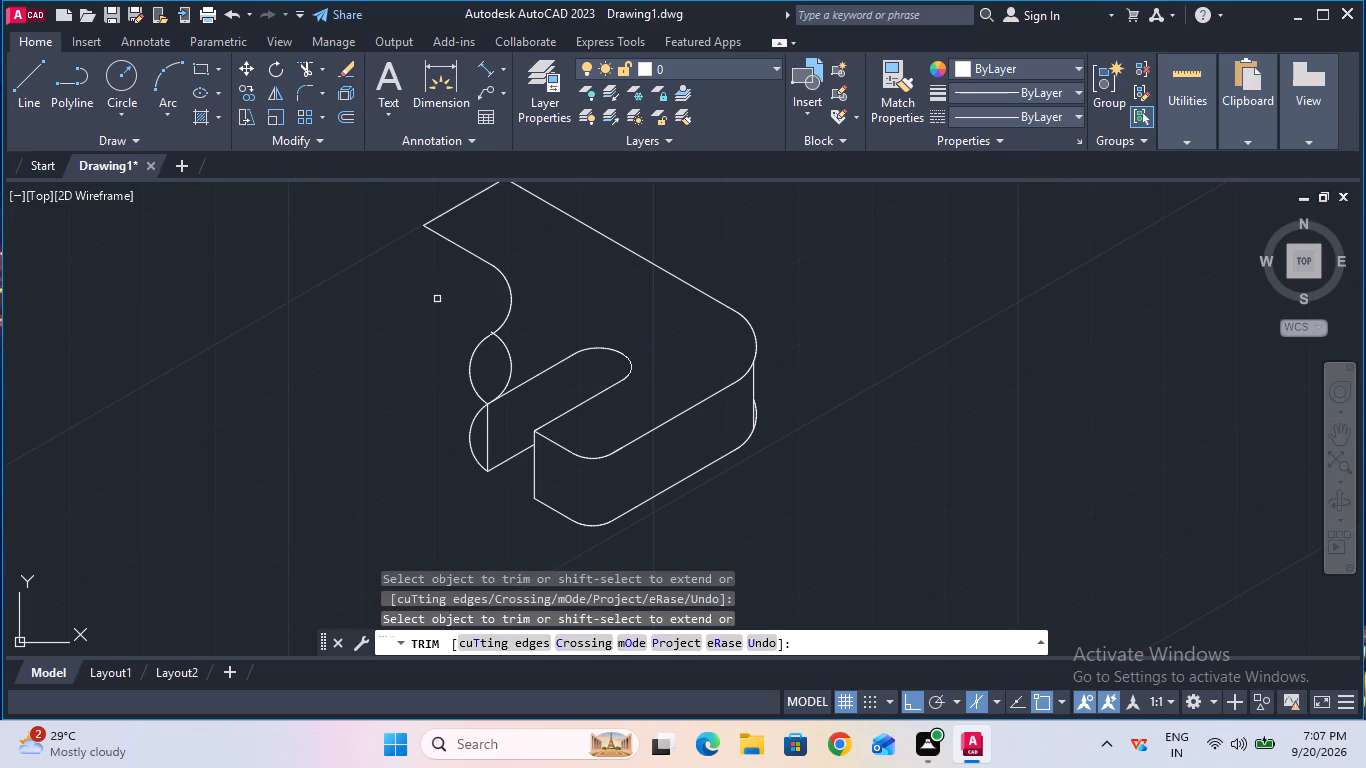
click(512, 376)
ctrl+scroll(484, 319, up, 2)
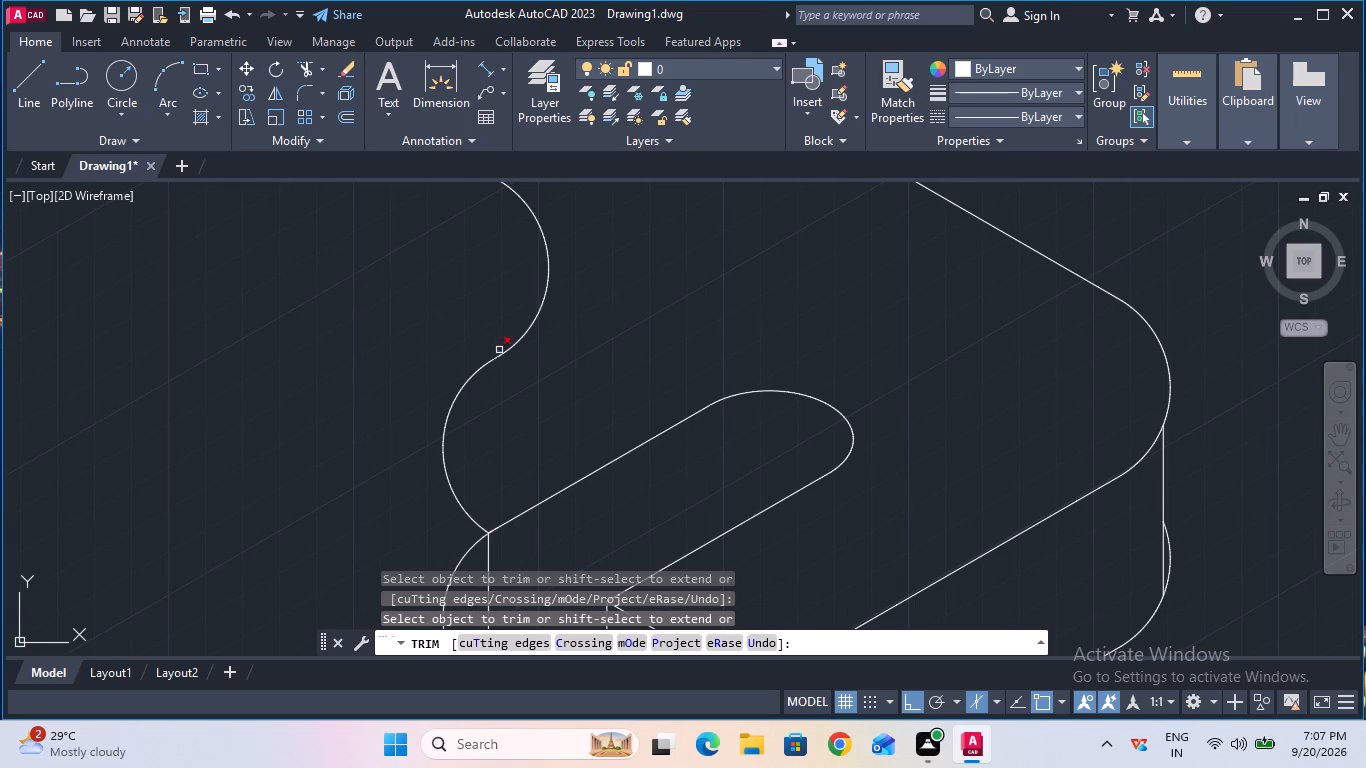
click(498, 350)
ctrl+scroll(501, 343, down, 2)
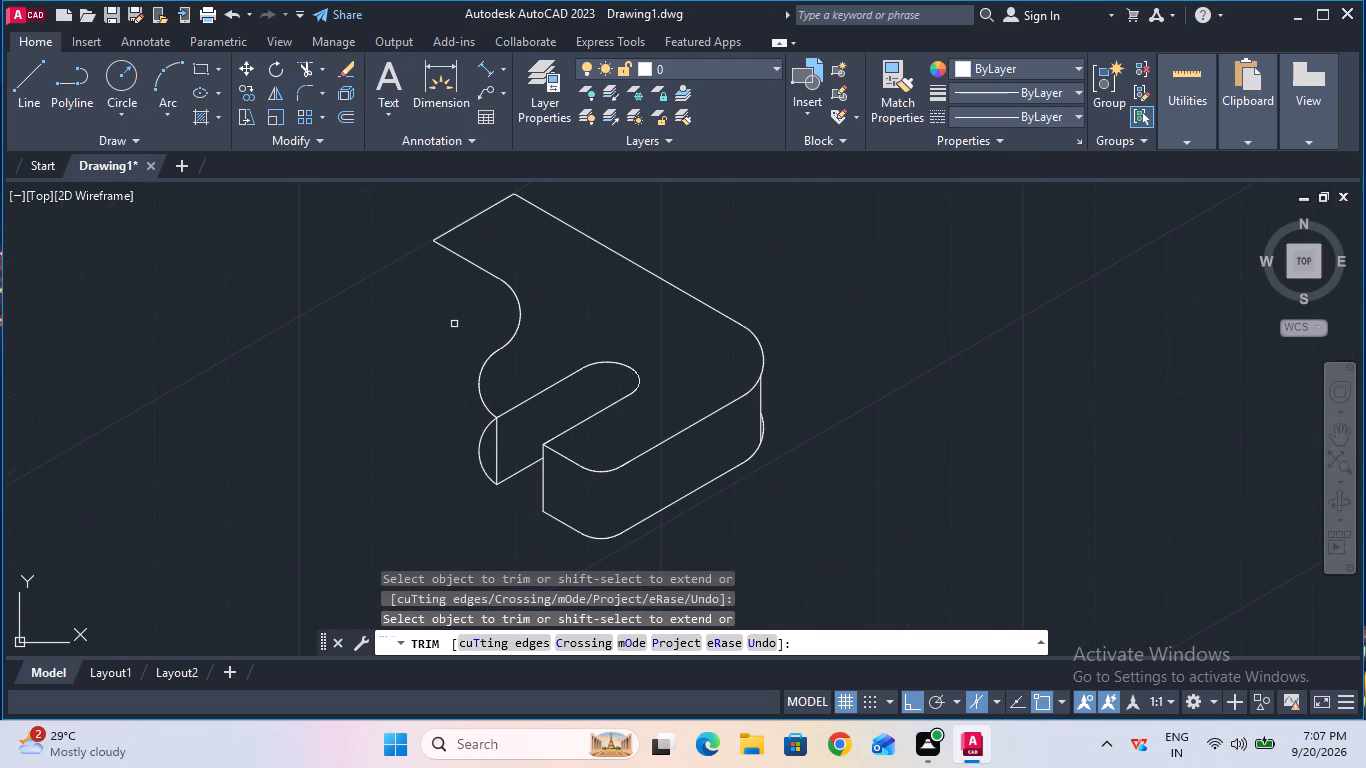
key(Escape)
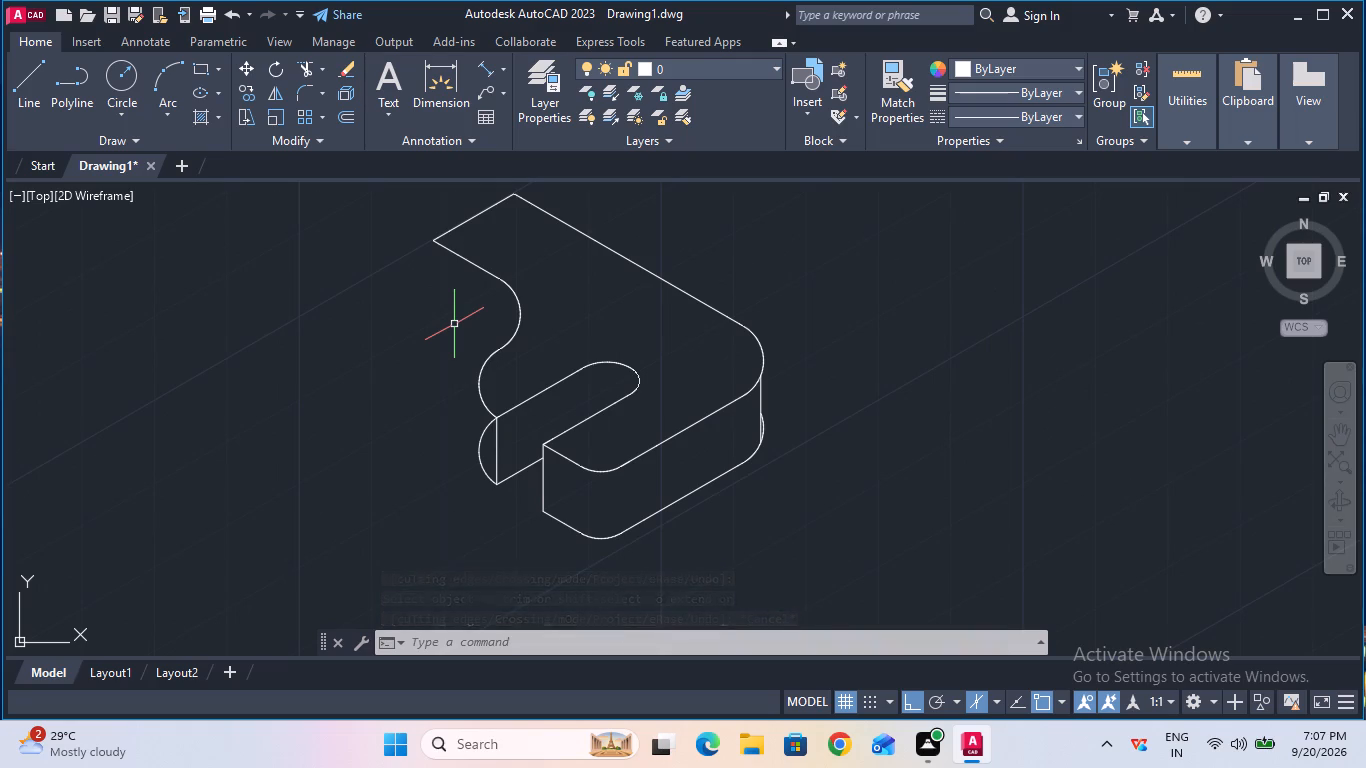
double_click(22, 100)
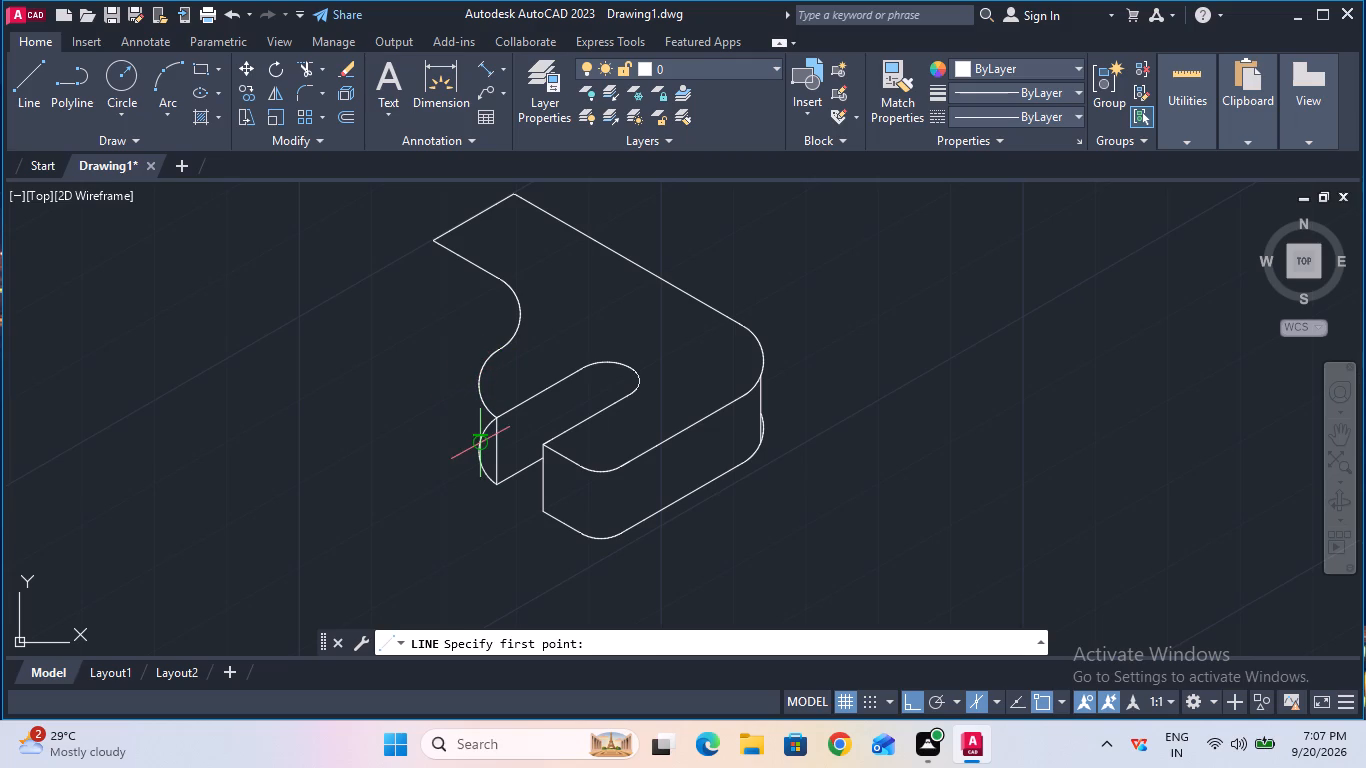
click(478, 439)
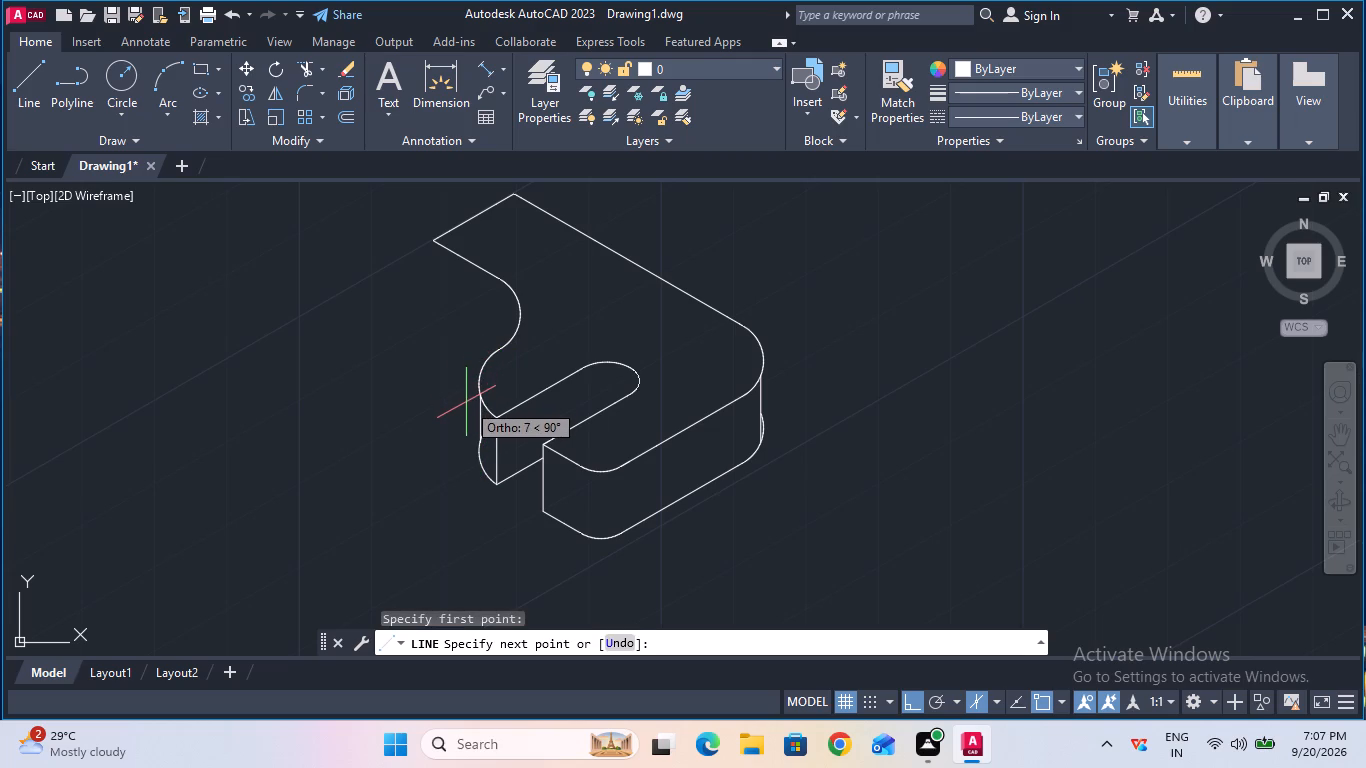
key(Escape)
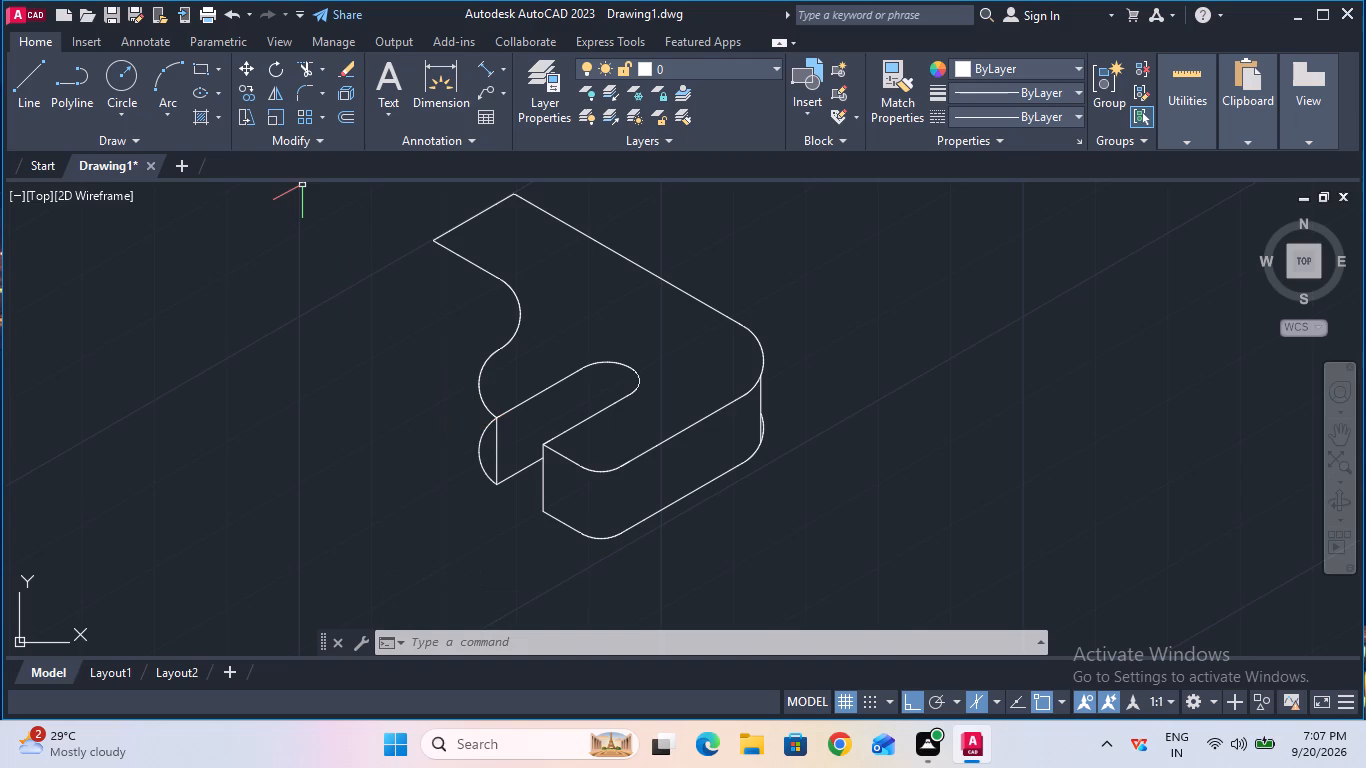
Trim away both pieces of the vertical line joining the upper and lower arcs at the outer rounded corner opposite the slot opening.
click(308, 69)
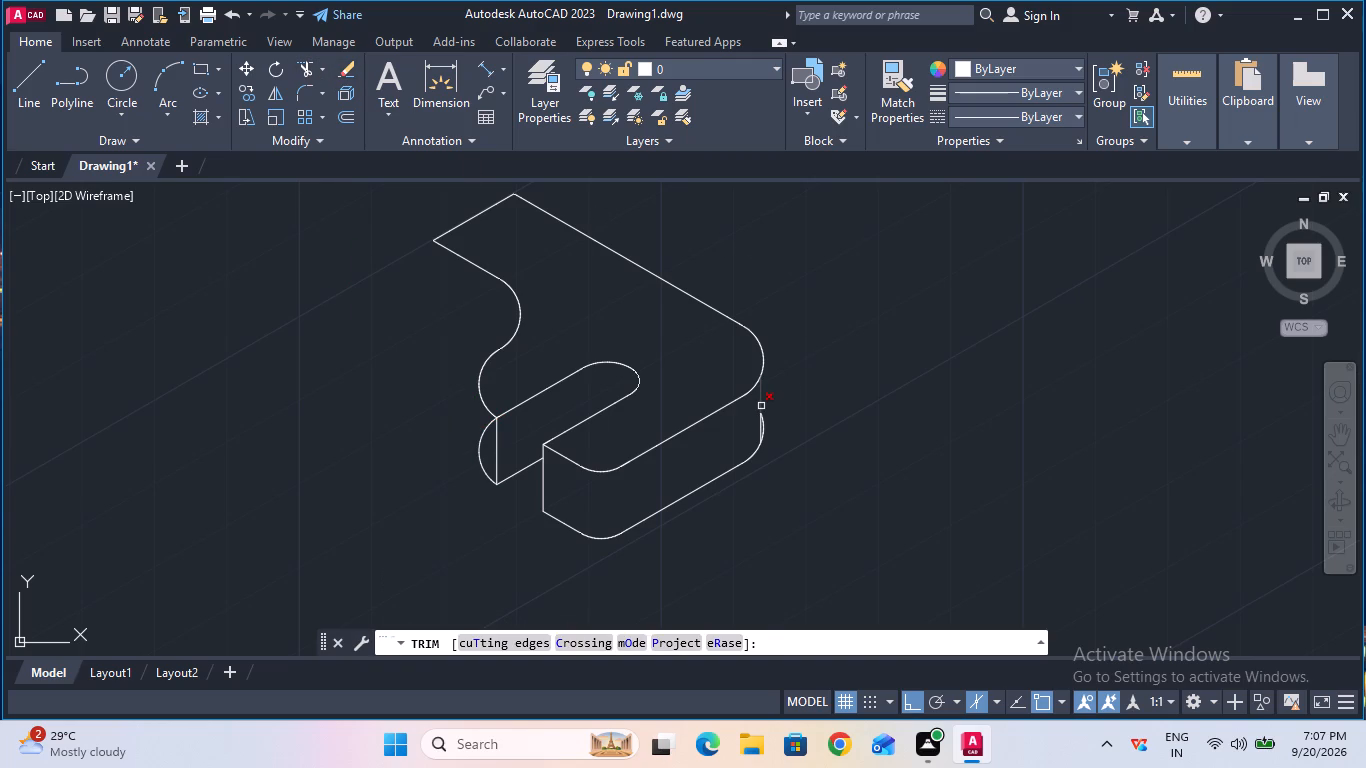
click(761, 406)
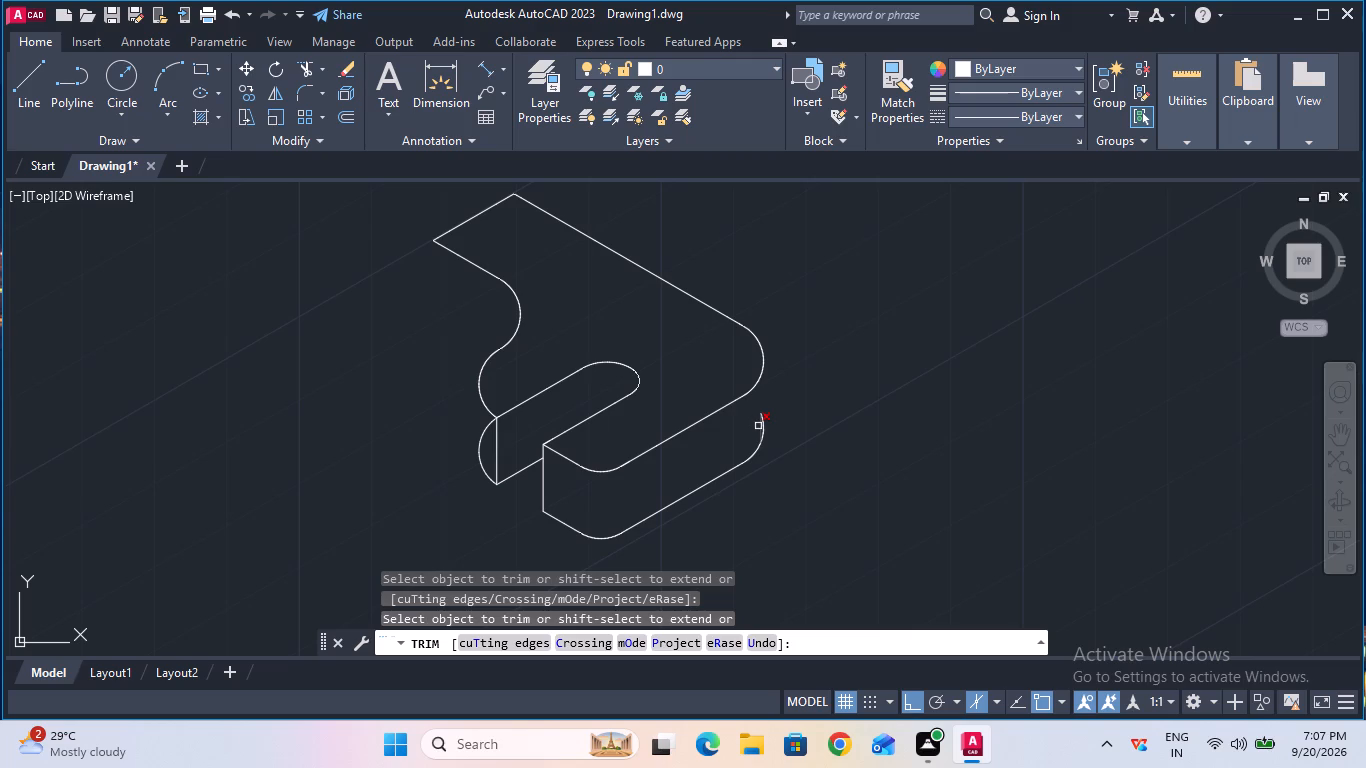
click(758, 426)
key(Escape)
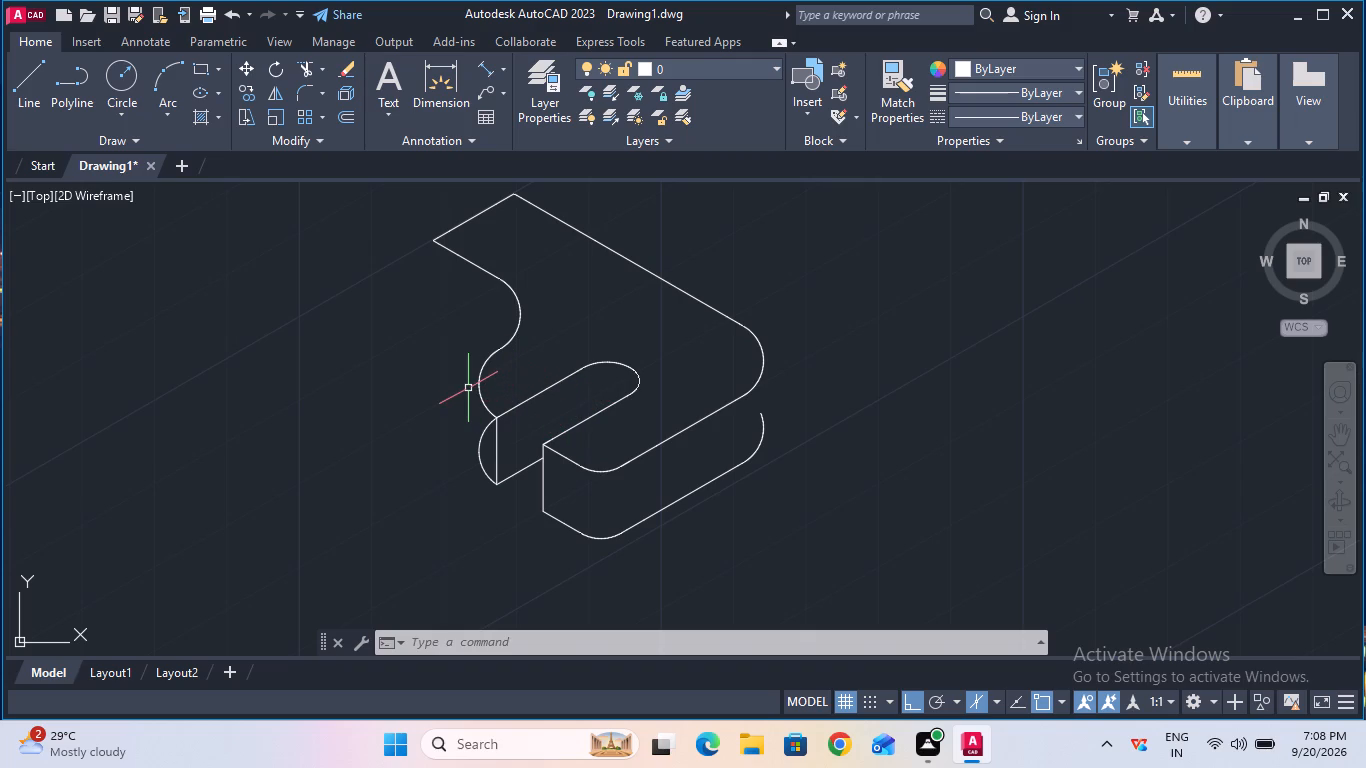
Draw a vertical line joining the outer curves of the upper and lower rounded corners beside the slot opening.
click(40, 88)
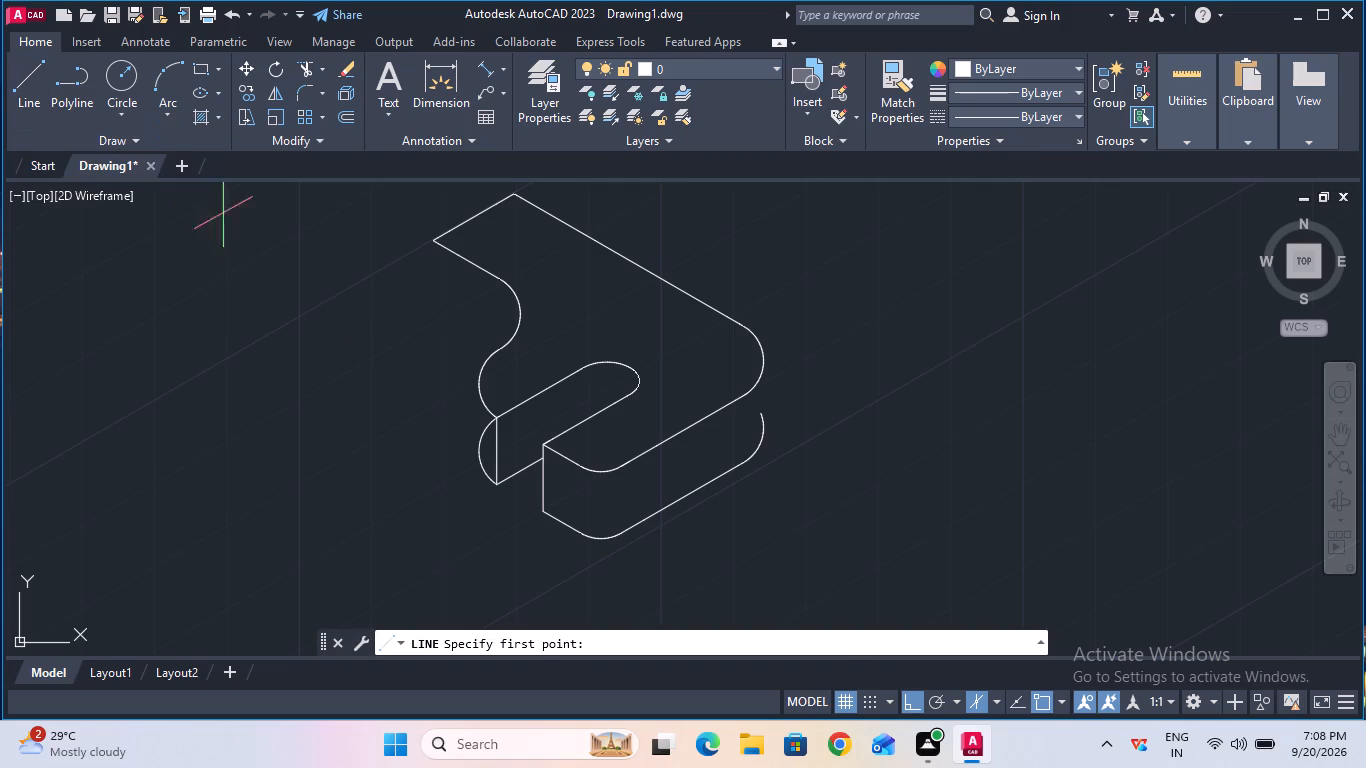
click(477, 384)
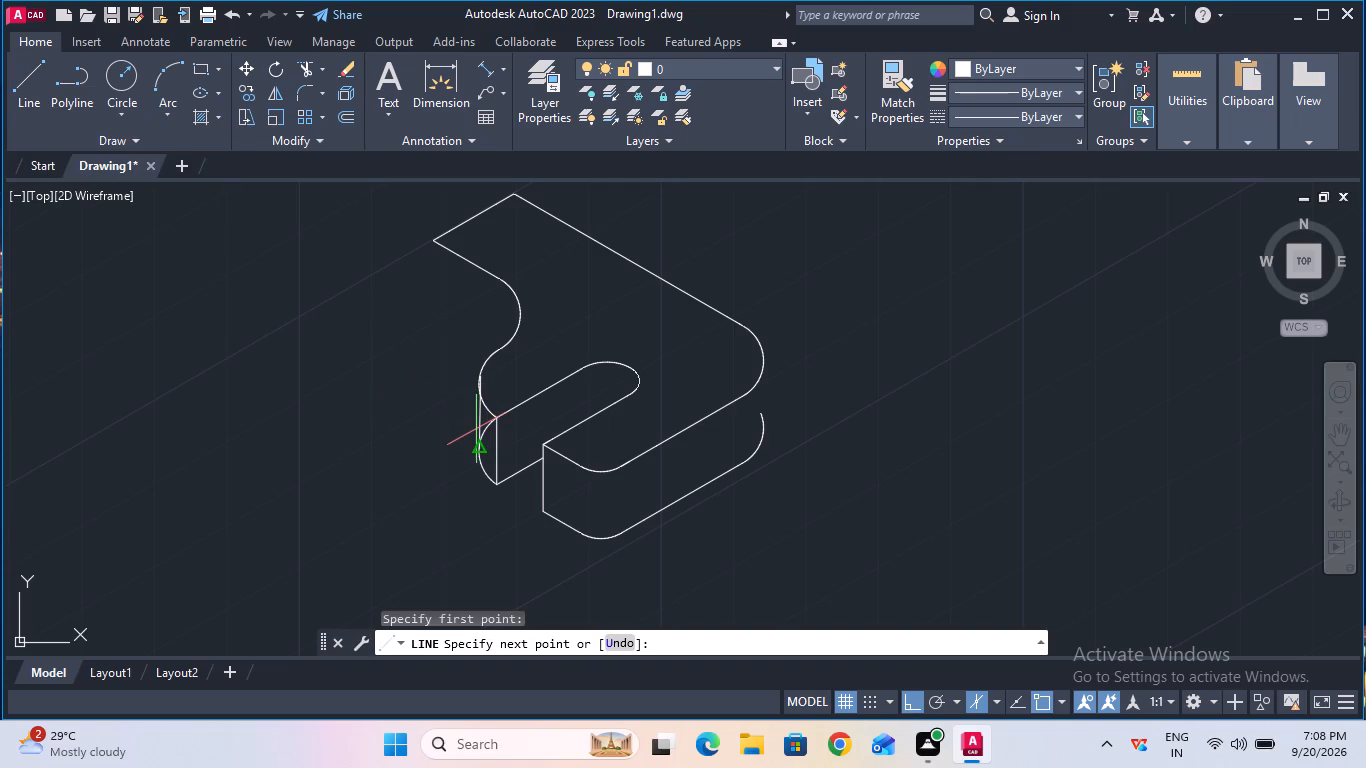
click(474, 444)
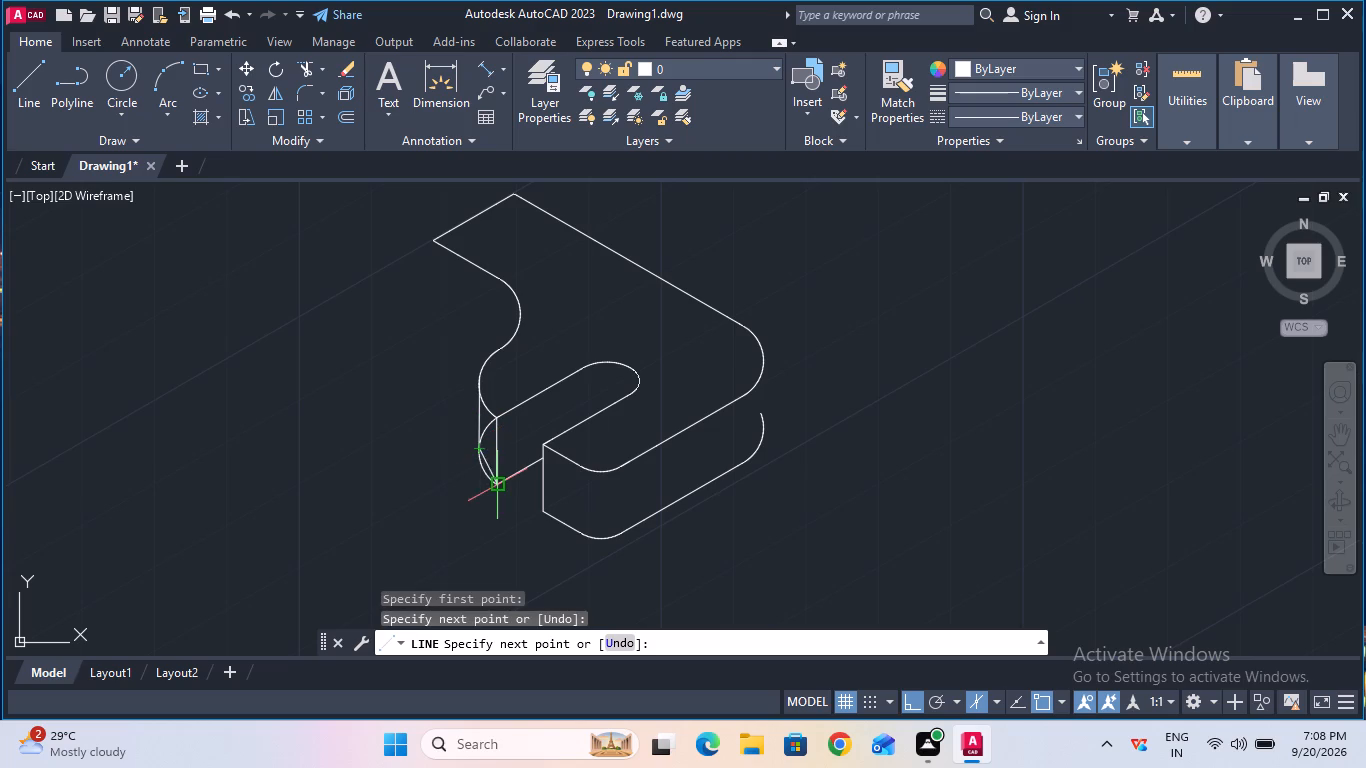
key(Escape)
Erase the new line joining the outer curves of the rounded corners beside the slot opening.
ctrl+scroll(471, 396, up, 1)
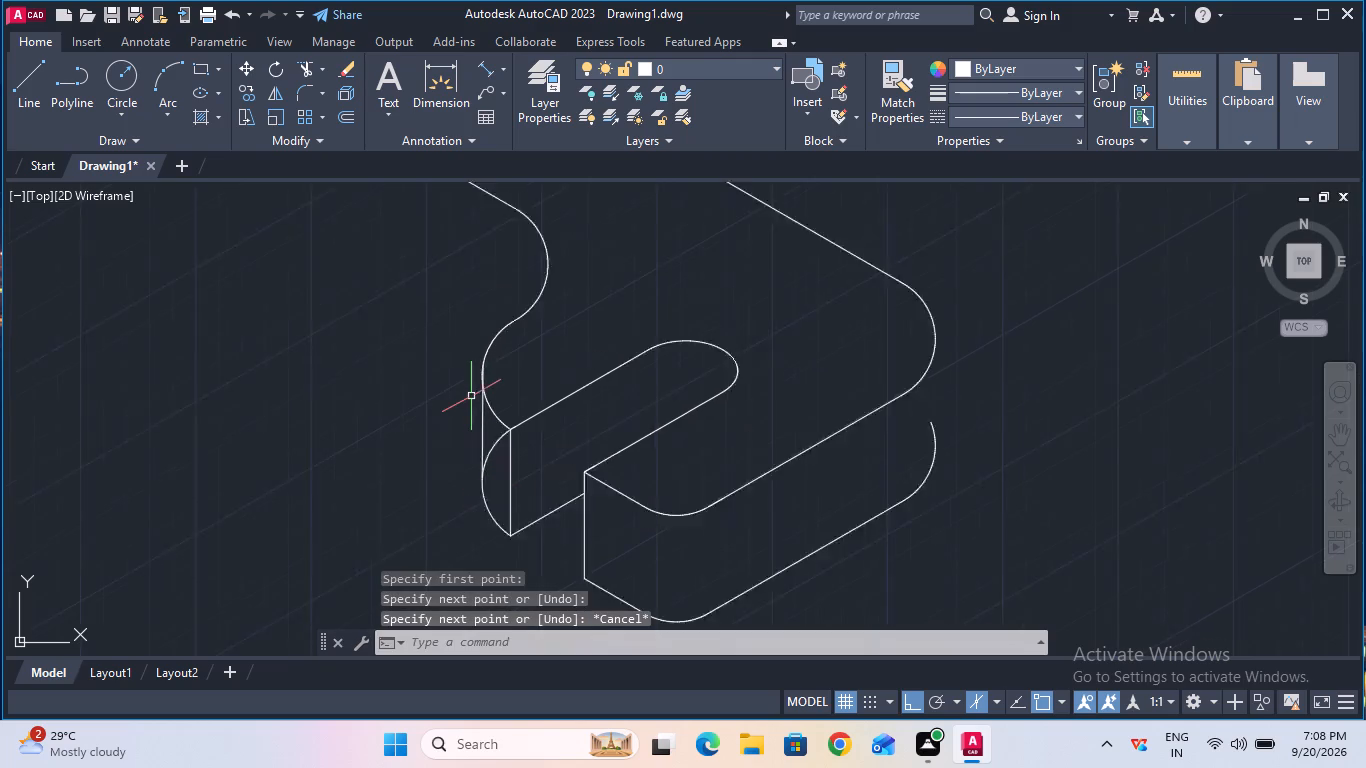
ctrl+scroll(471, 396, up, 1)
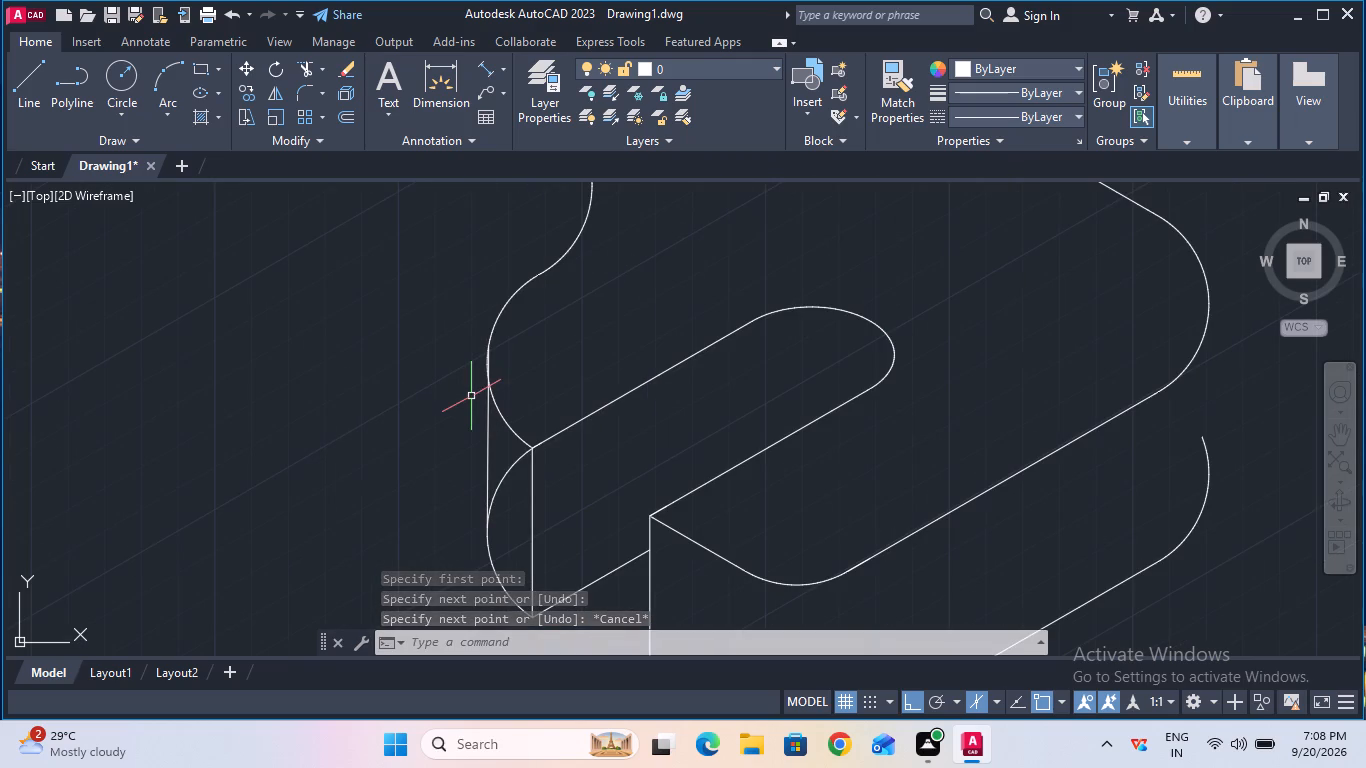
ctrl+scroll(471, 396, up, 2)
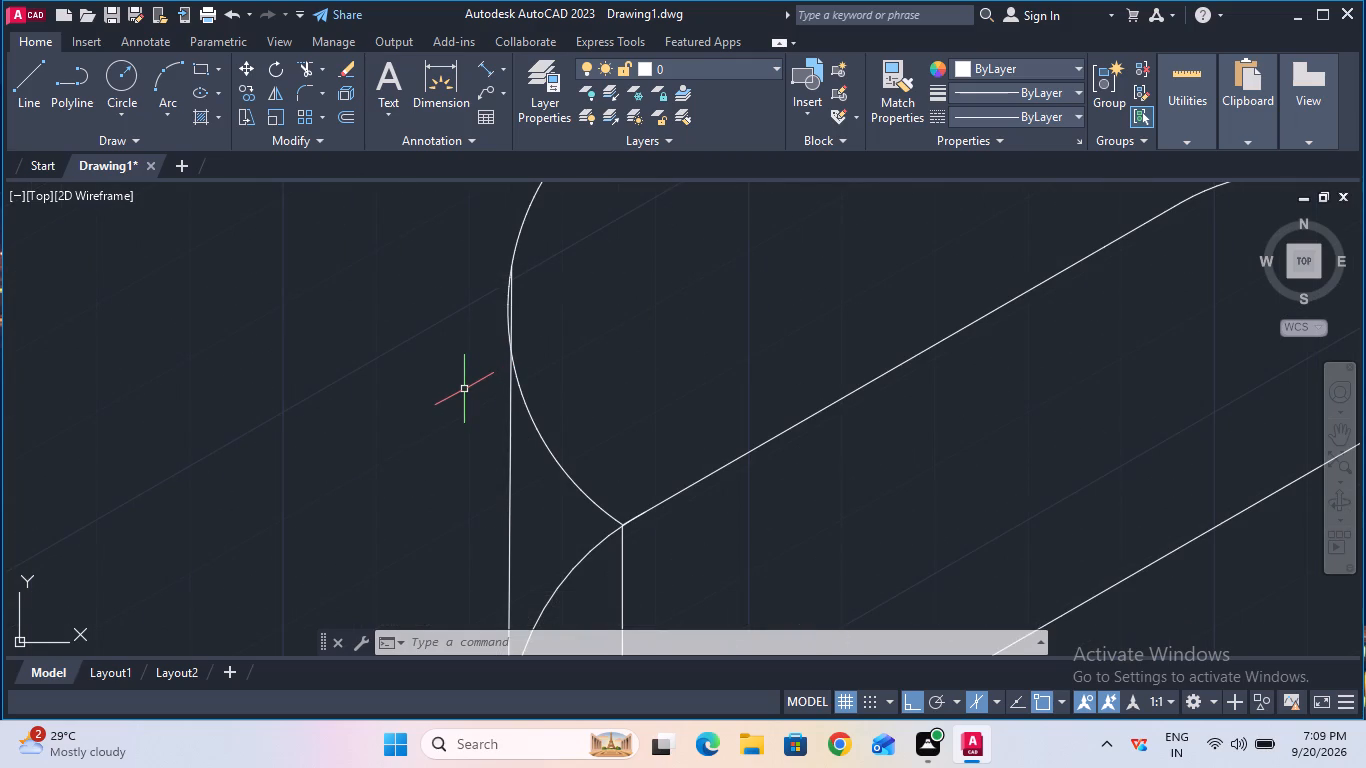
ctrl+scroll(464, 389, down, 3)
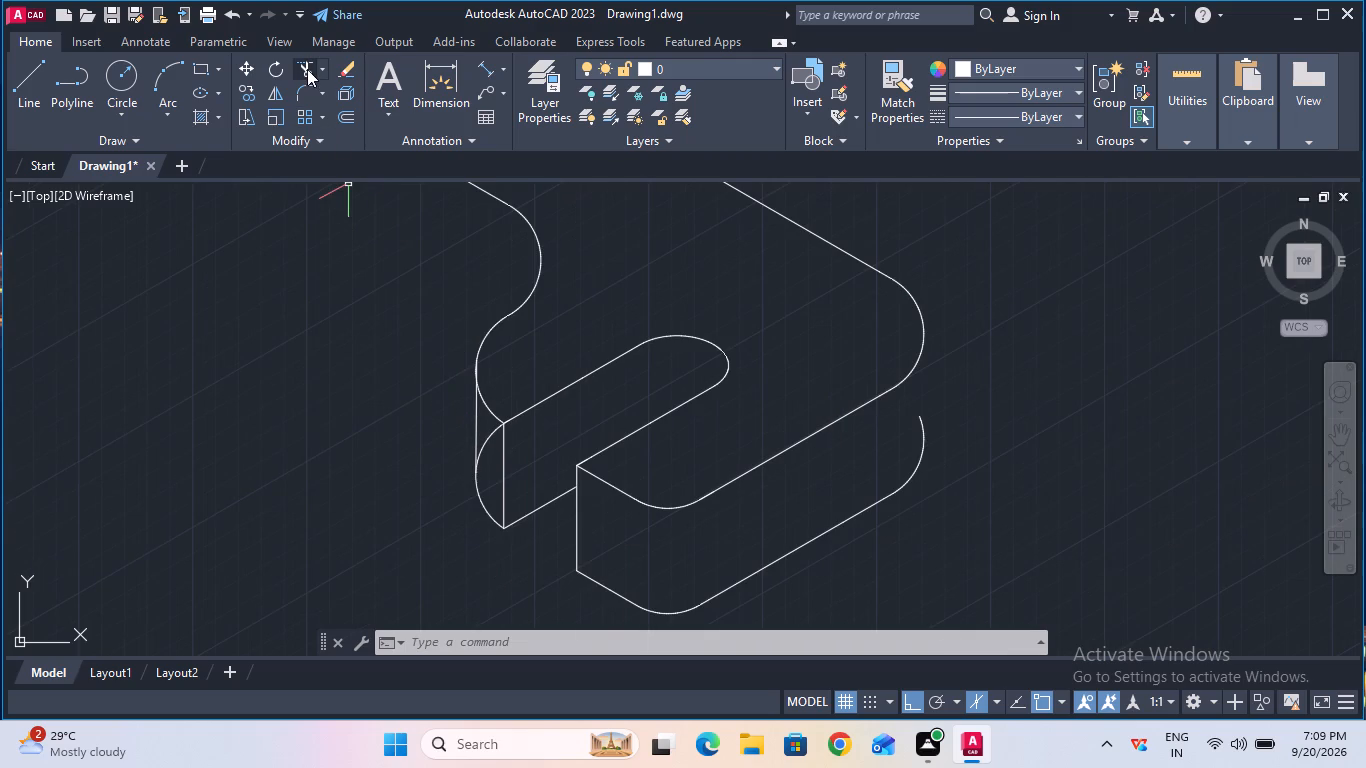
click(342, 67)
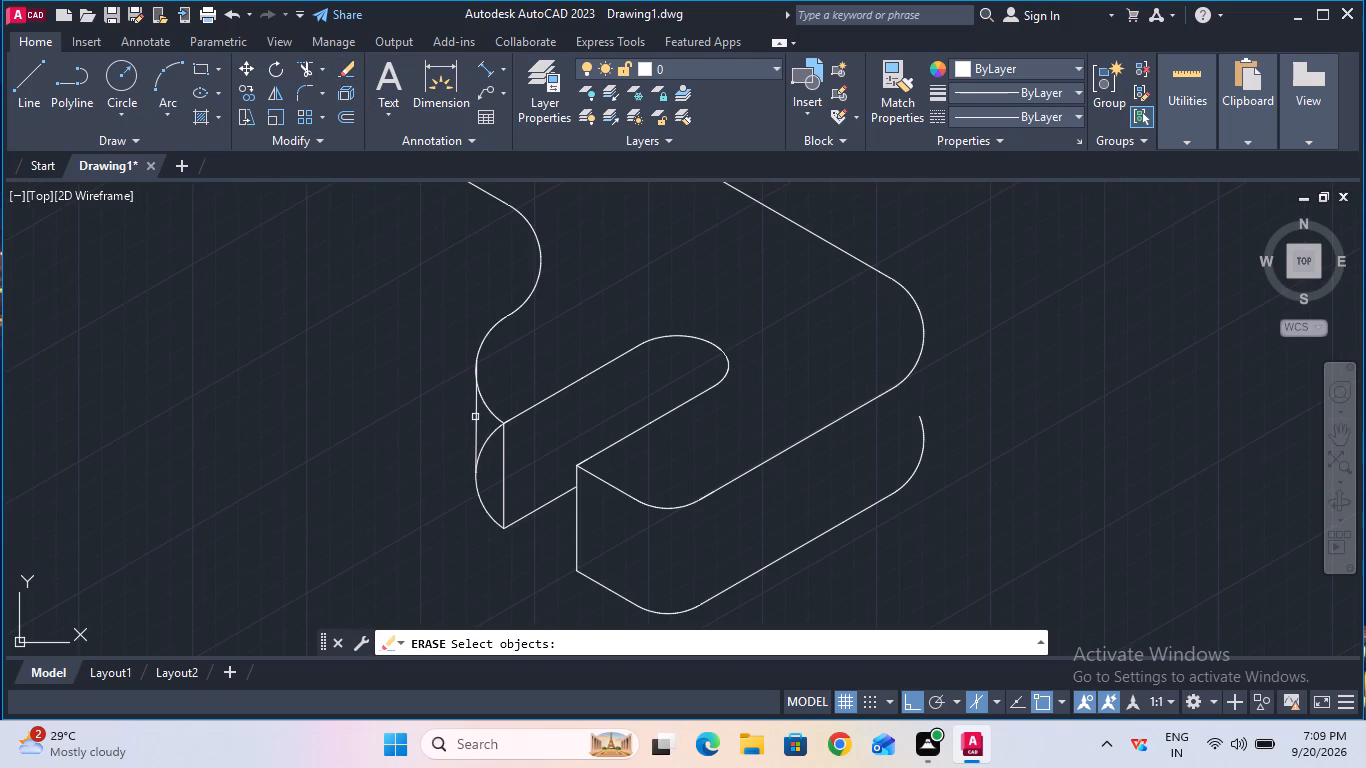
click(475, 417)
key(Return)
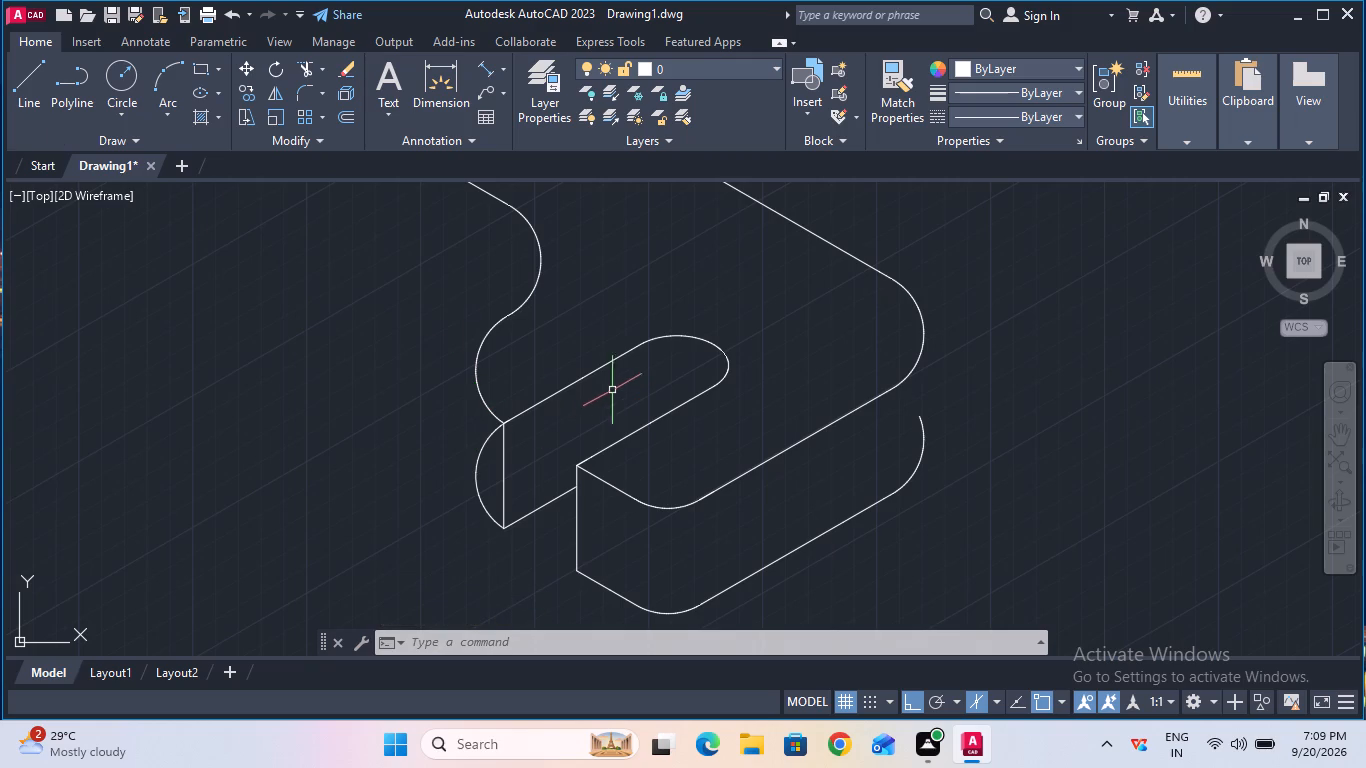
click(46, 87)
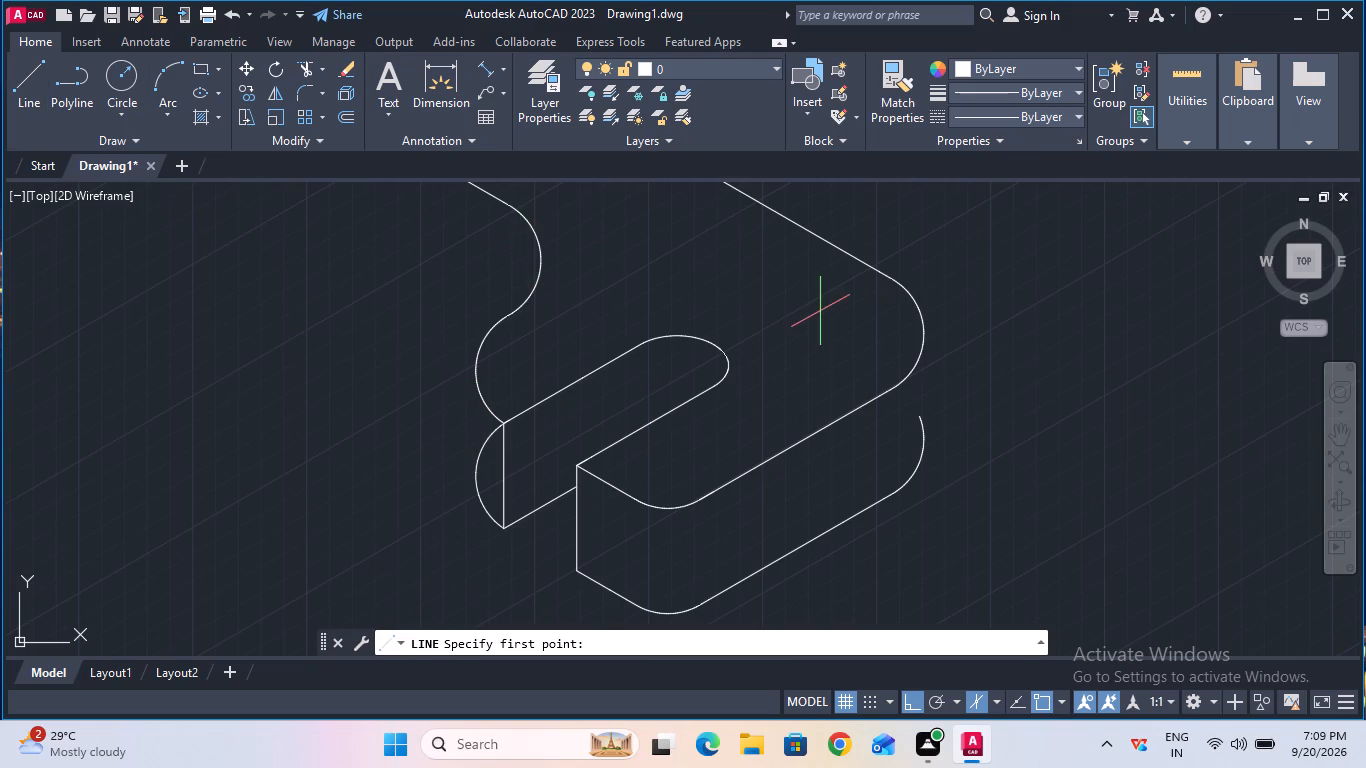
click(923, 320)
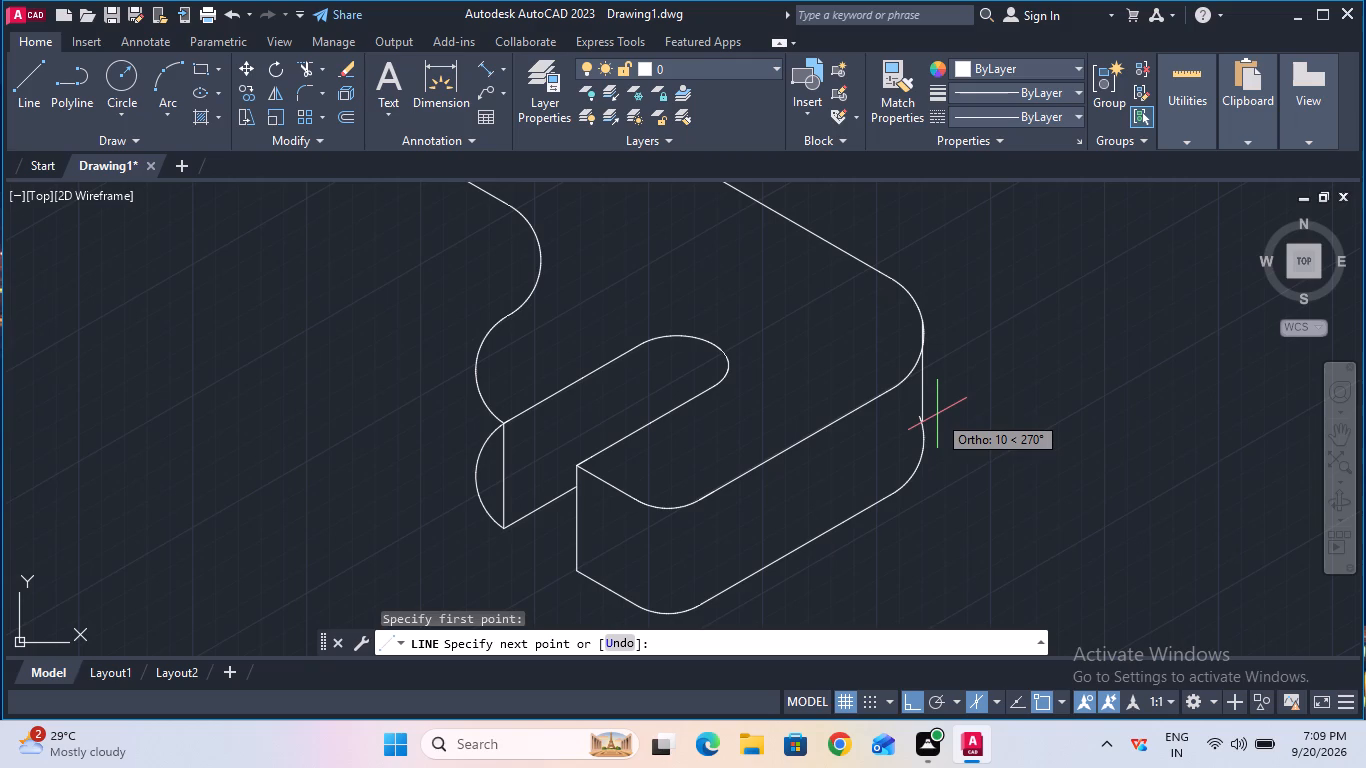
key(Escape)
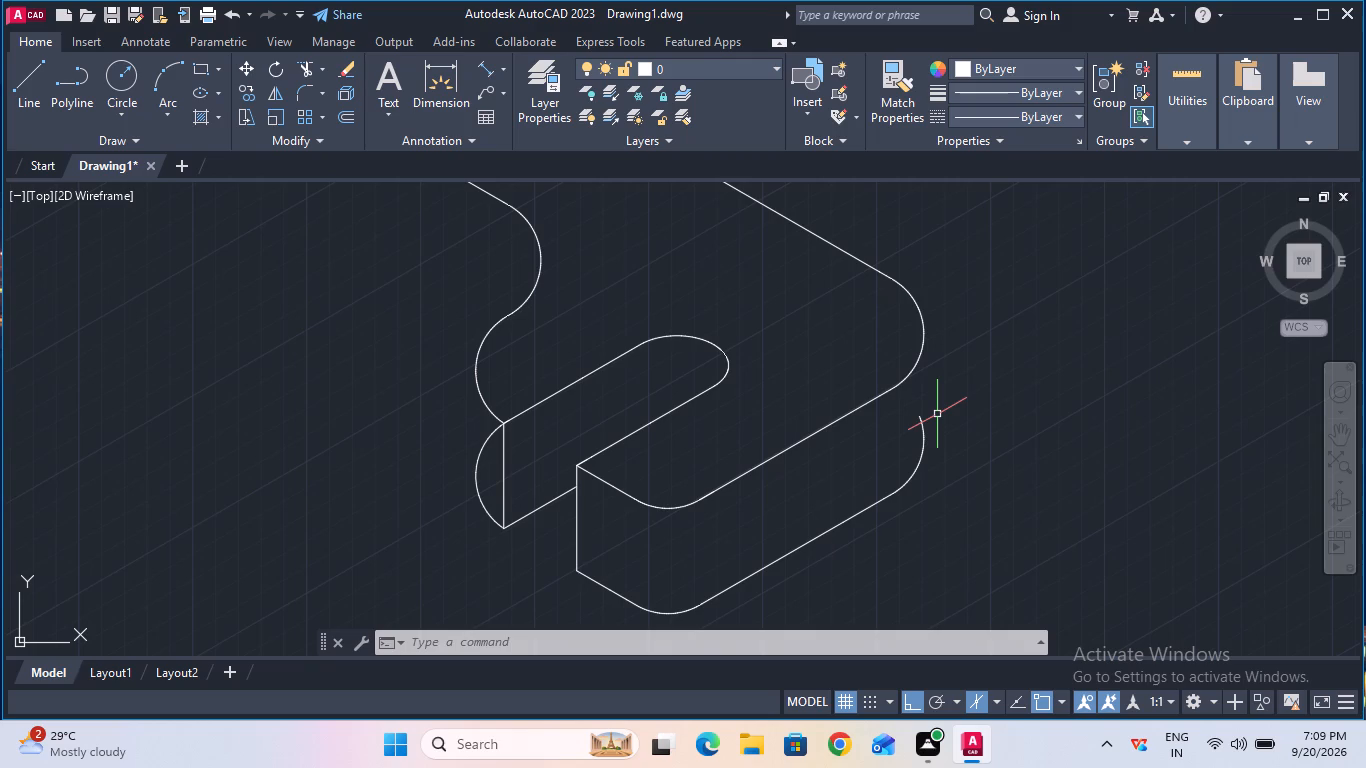
Draw a vertical line joining the lower and upper arcs at the outer rounded corner opposite the slot opening.
ctrl+scroll(937, 414, down, 1)
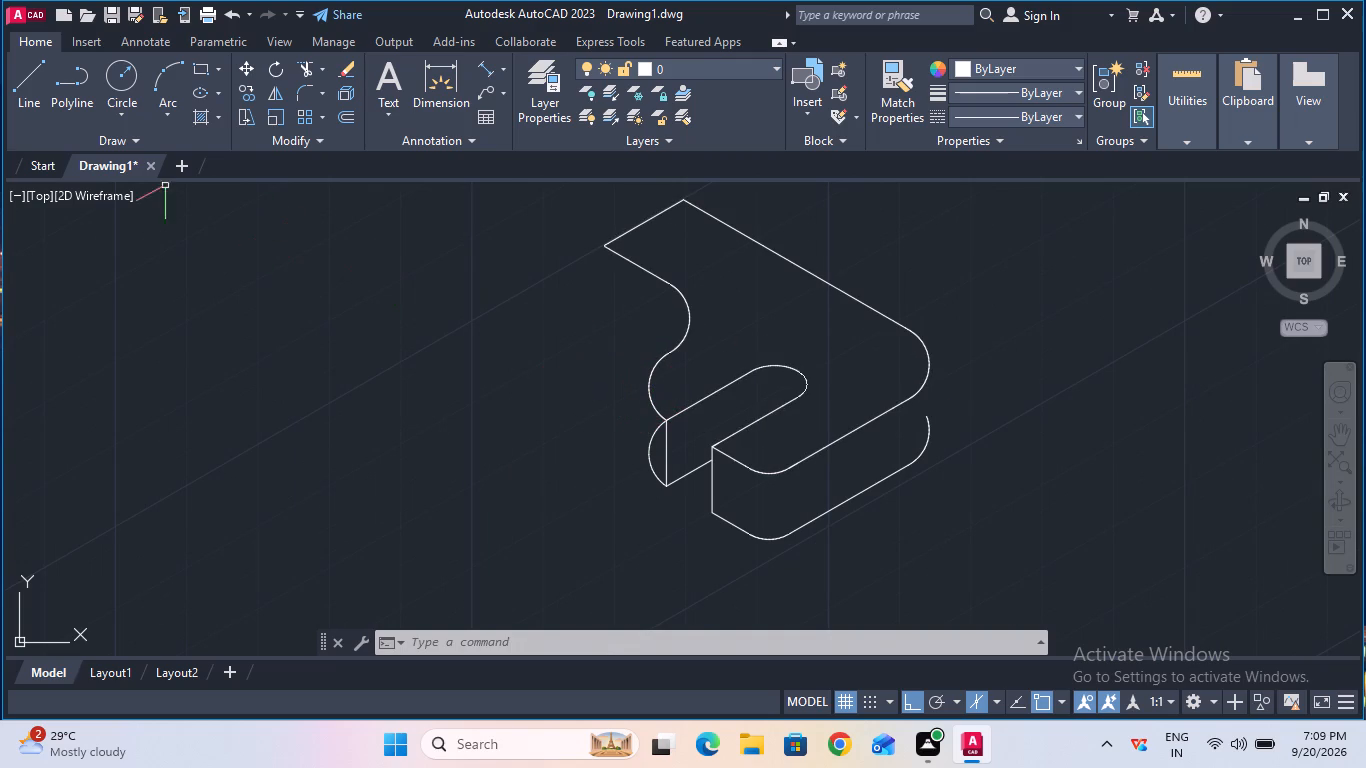
click(18, 98)
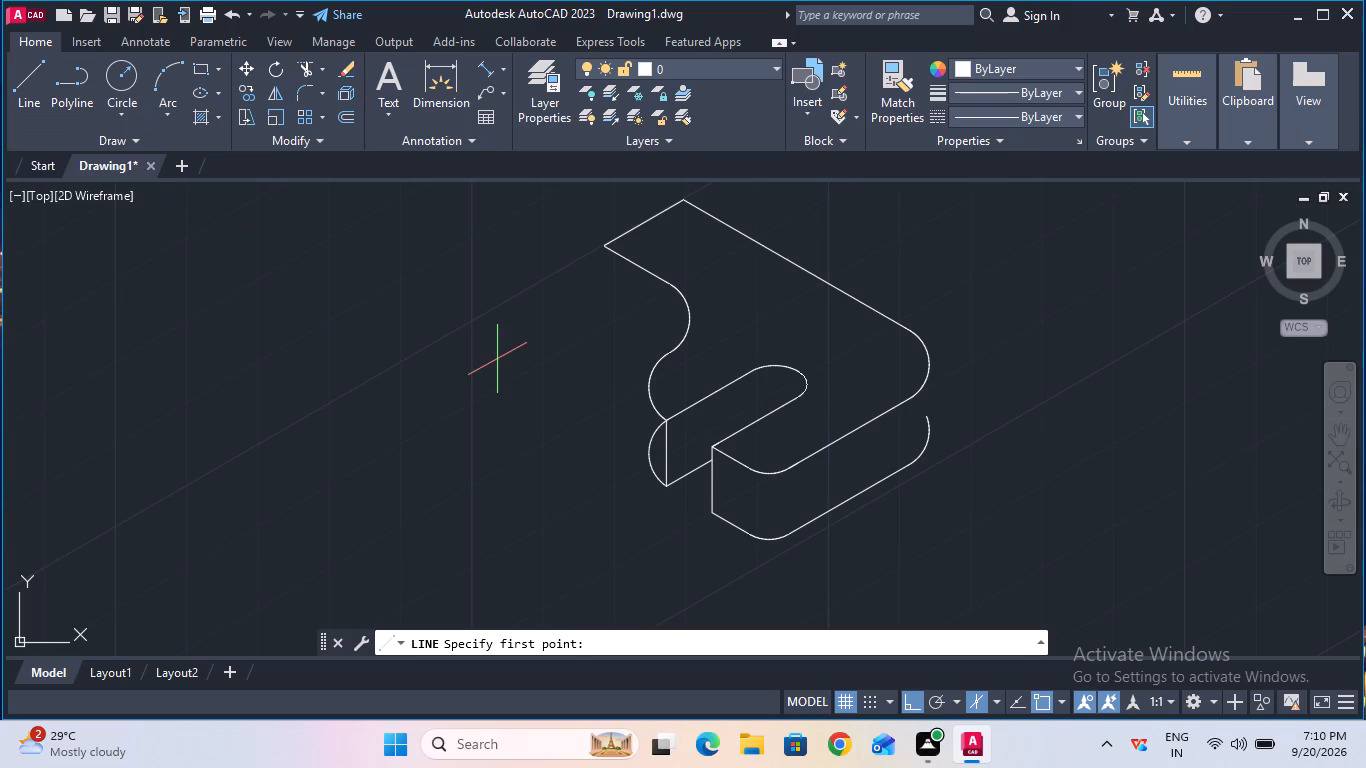
double_click(923, 429)
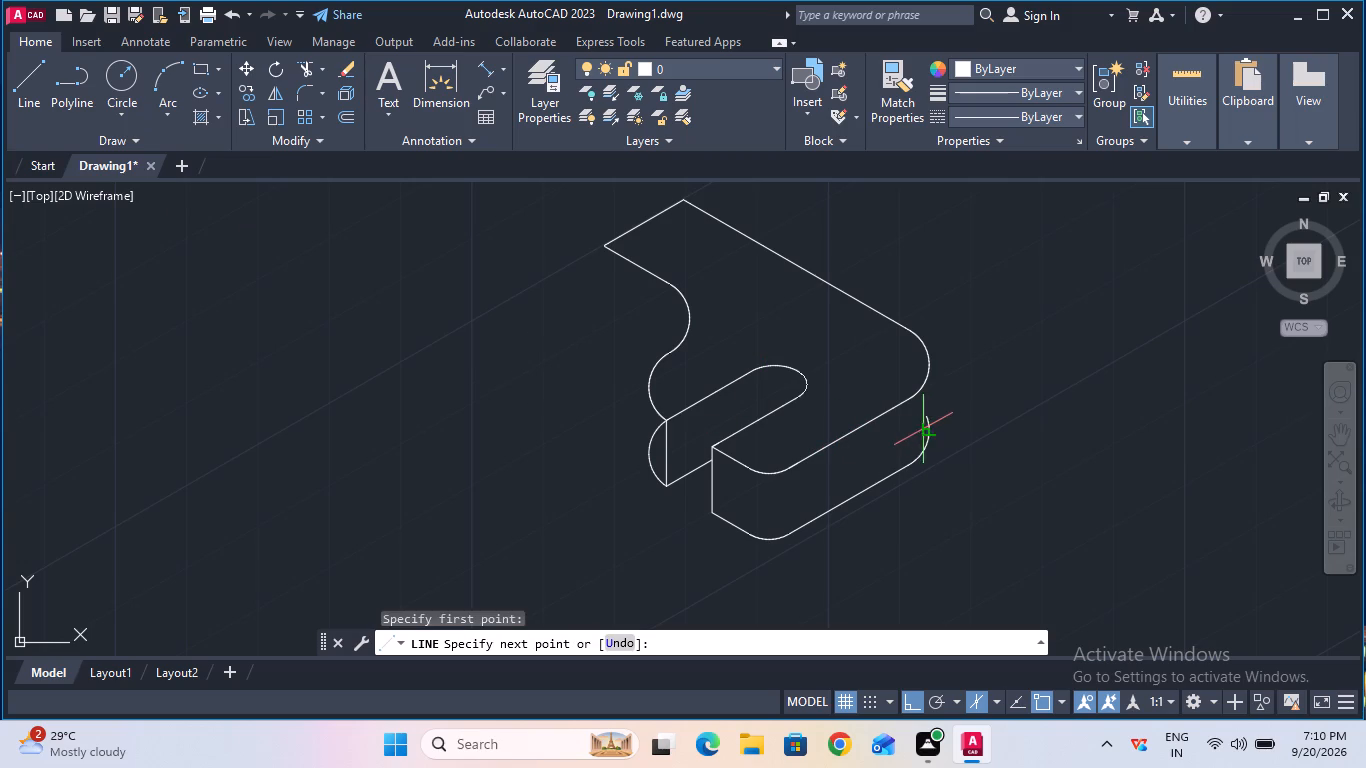
double_click(925, 367)
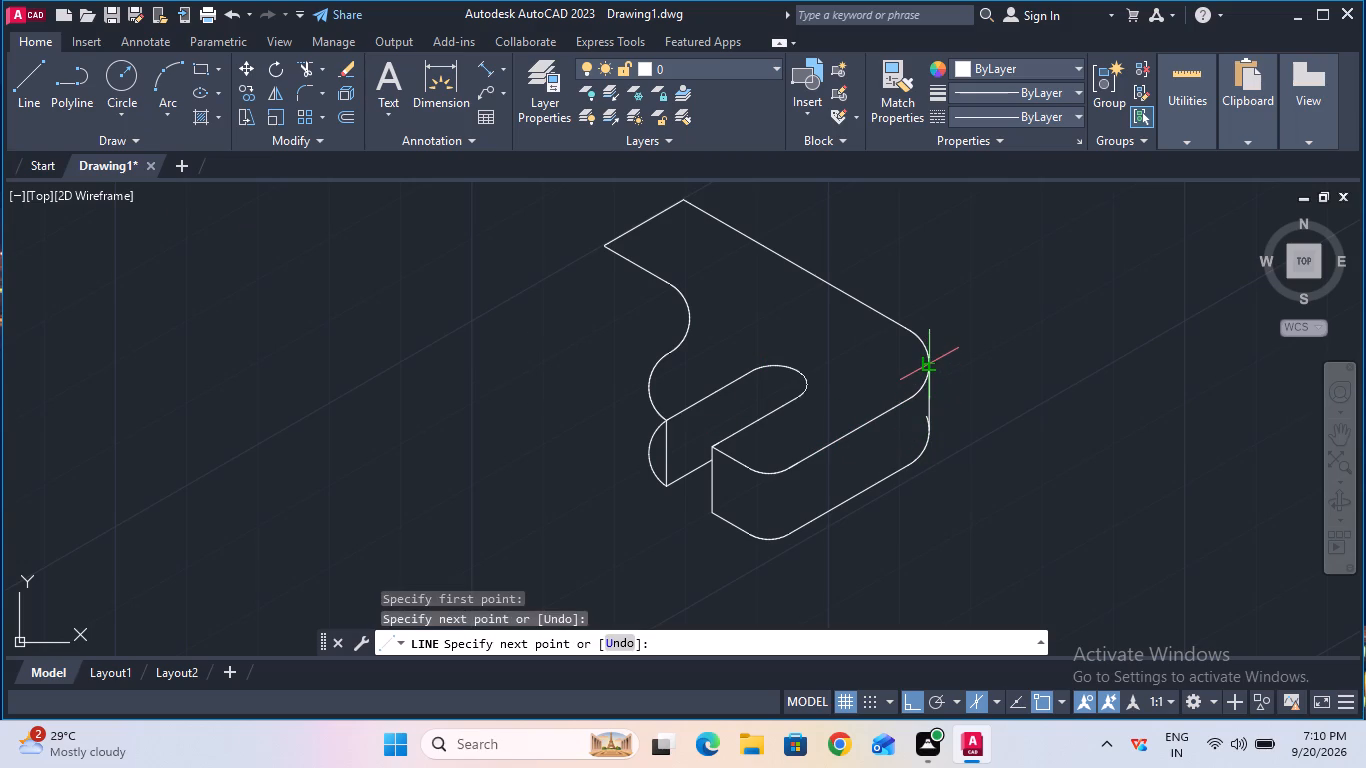
key(Escape)
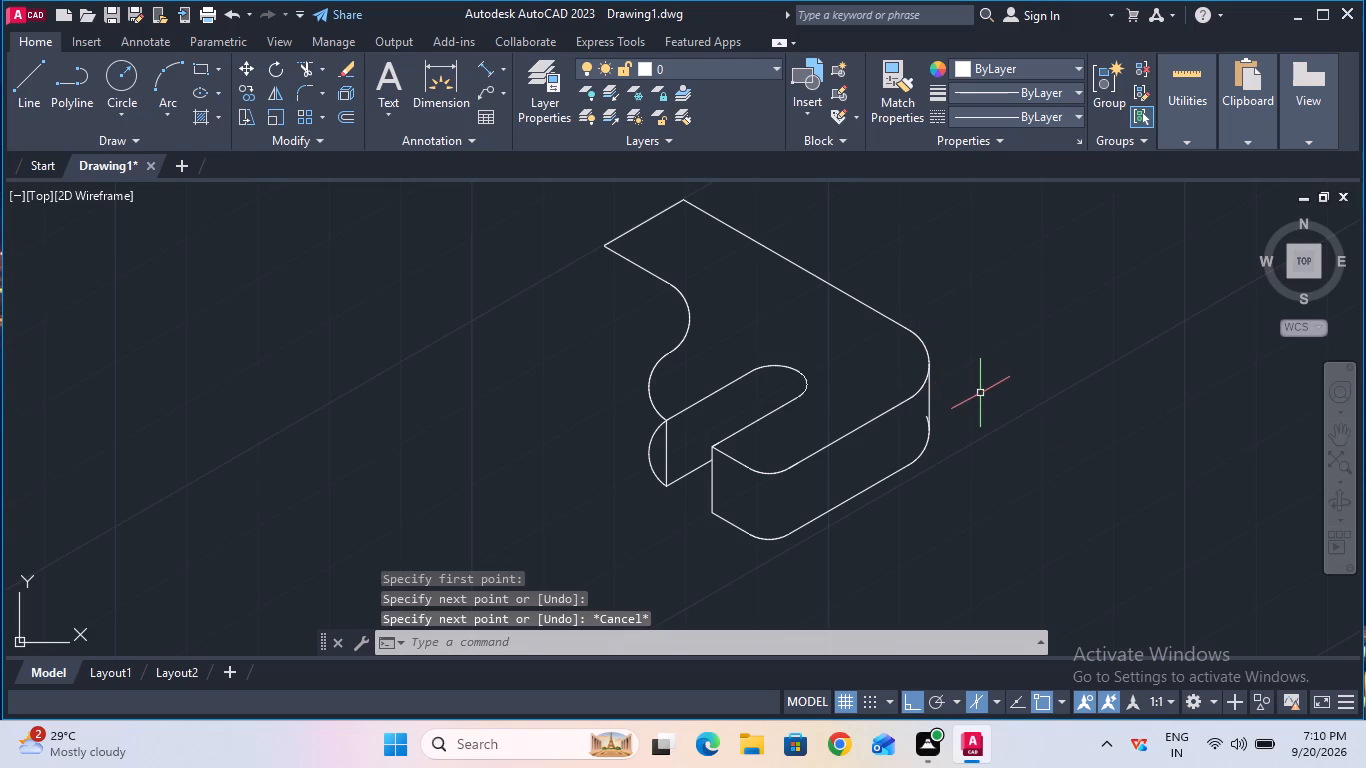
Draw a short isometric helper line inward from the new vertical edge's lower end, where it meets the lower corner arc.
ctrl+scroll(935, 367, up, 3)
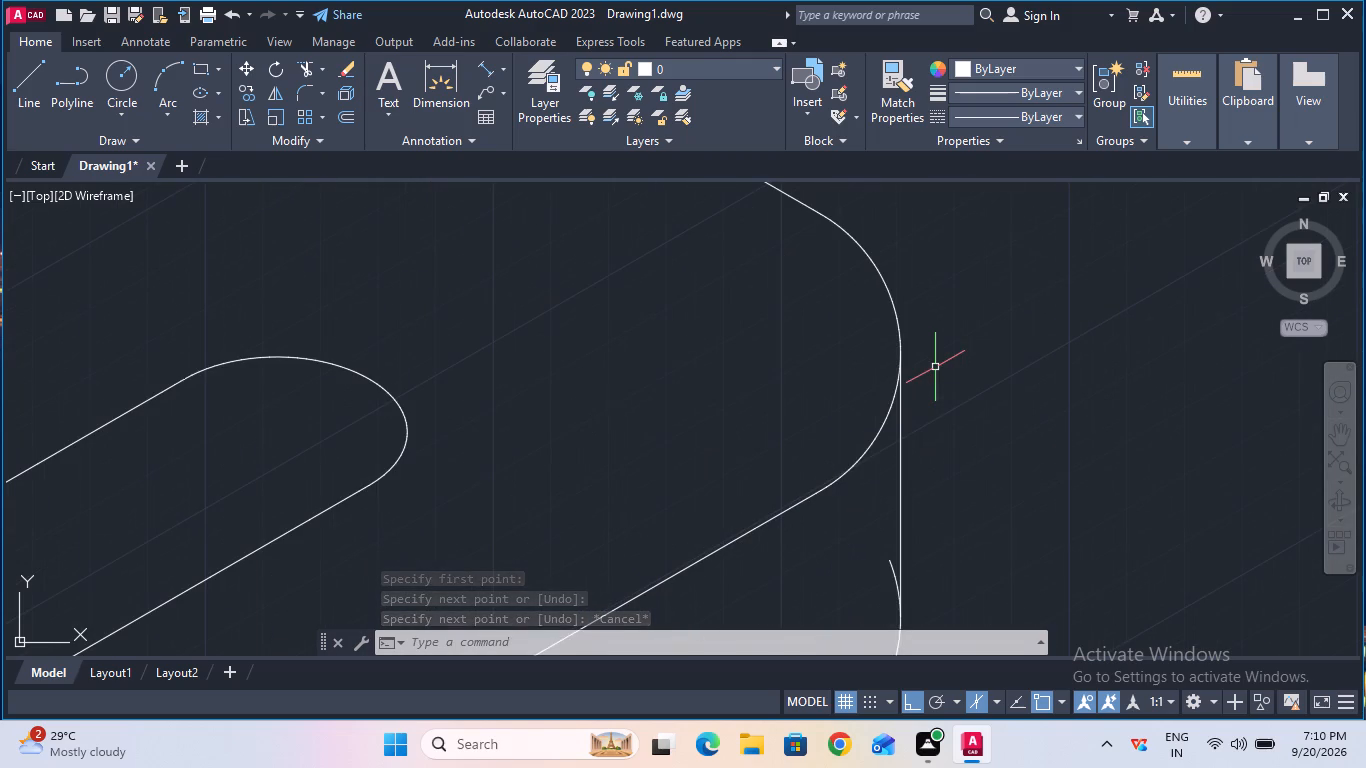
ctrl+scroll(935, 367, down, 1)
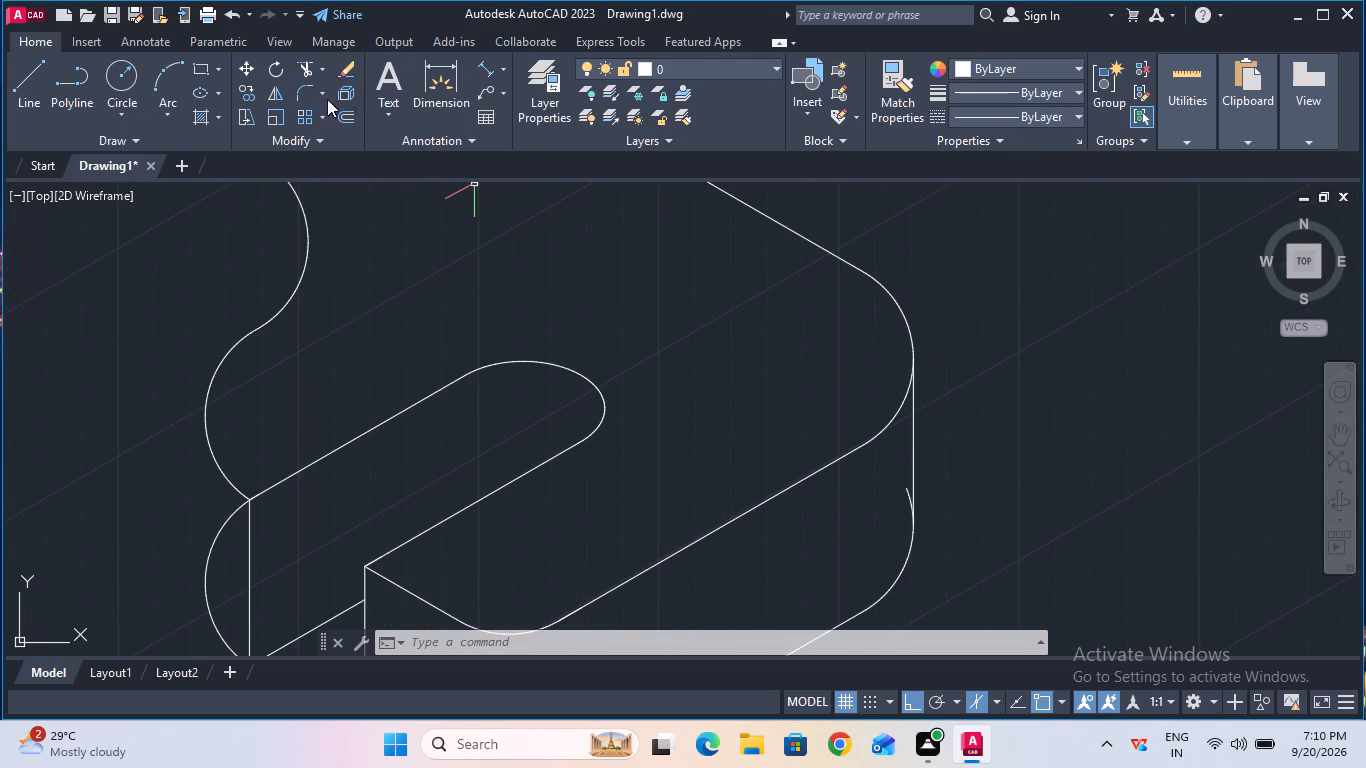
double_click(306, 63)
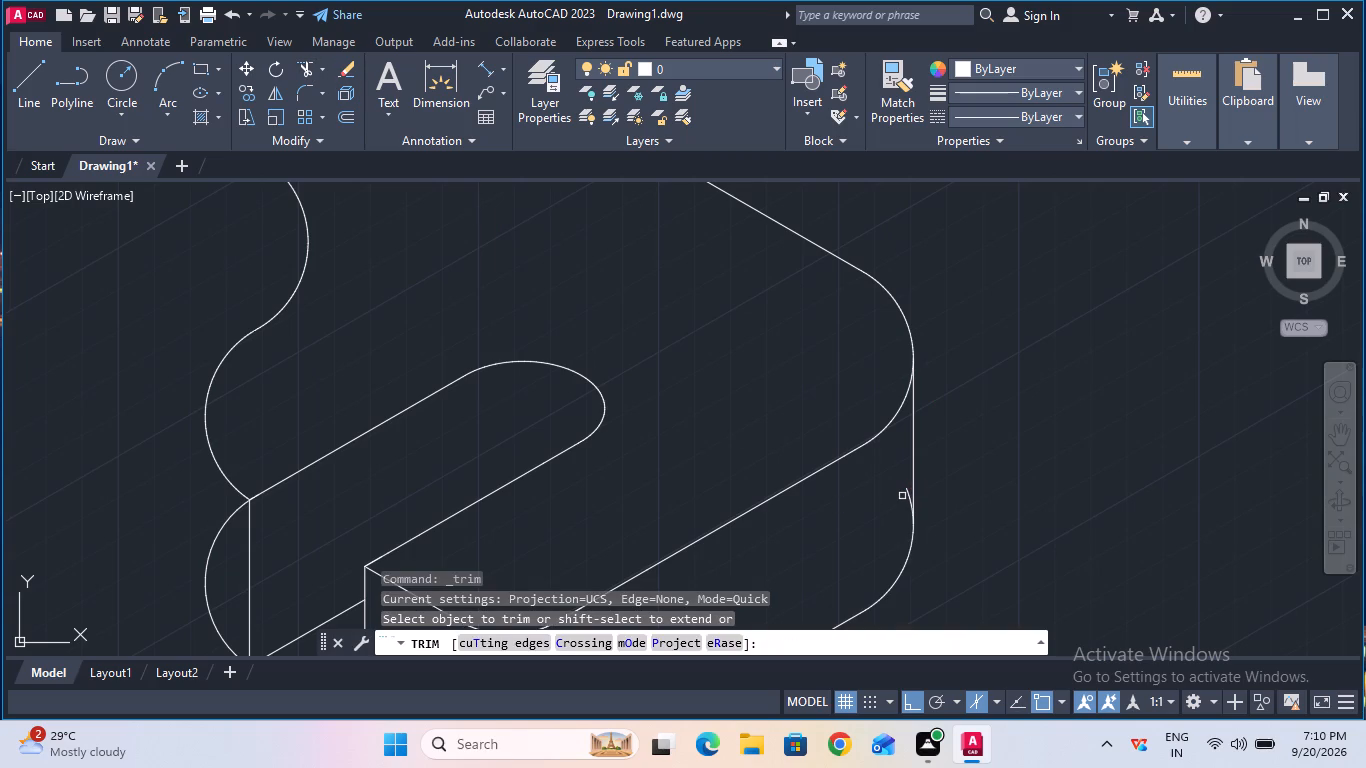
key(Escape)
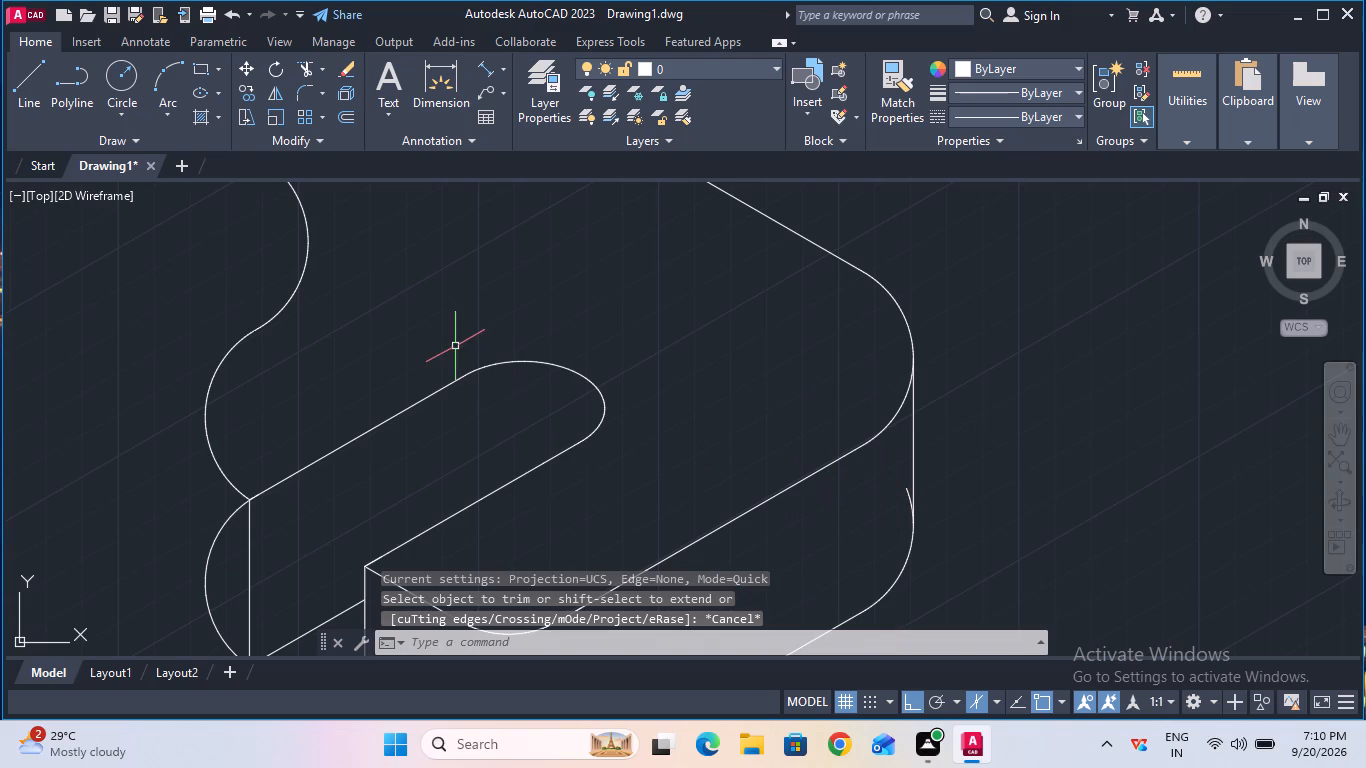
click(41, 89)
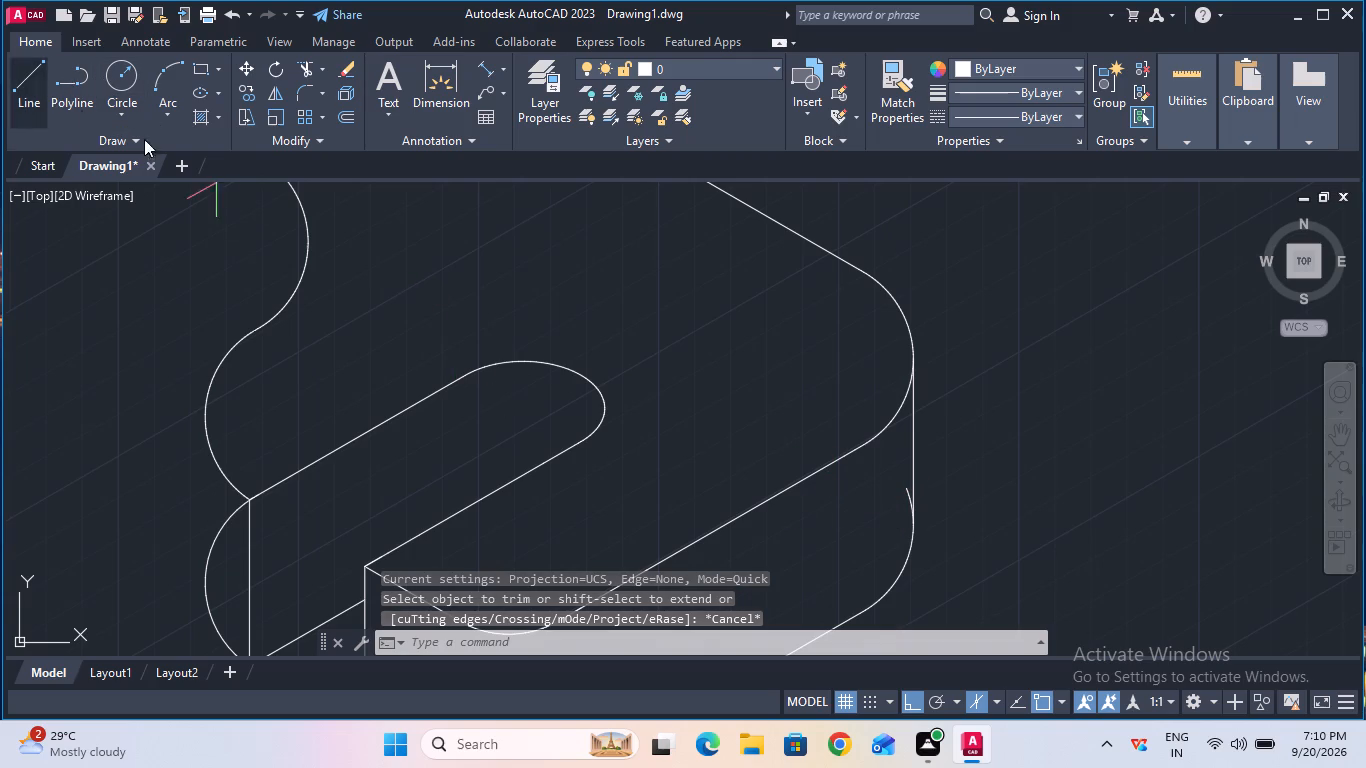
click(912, 523)
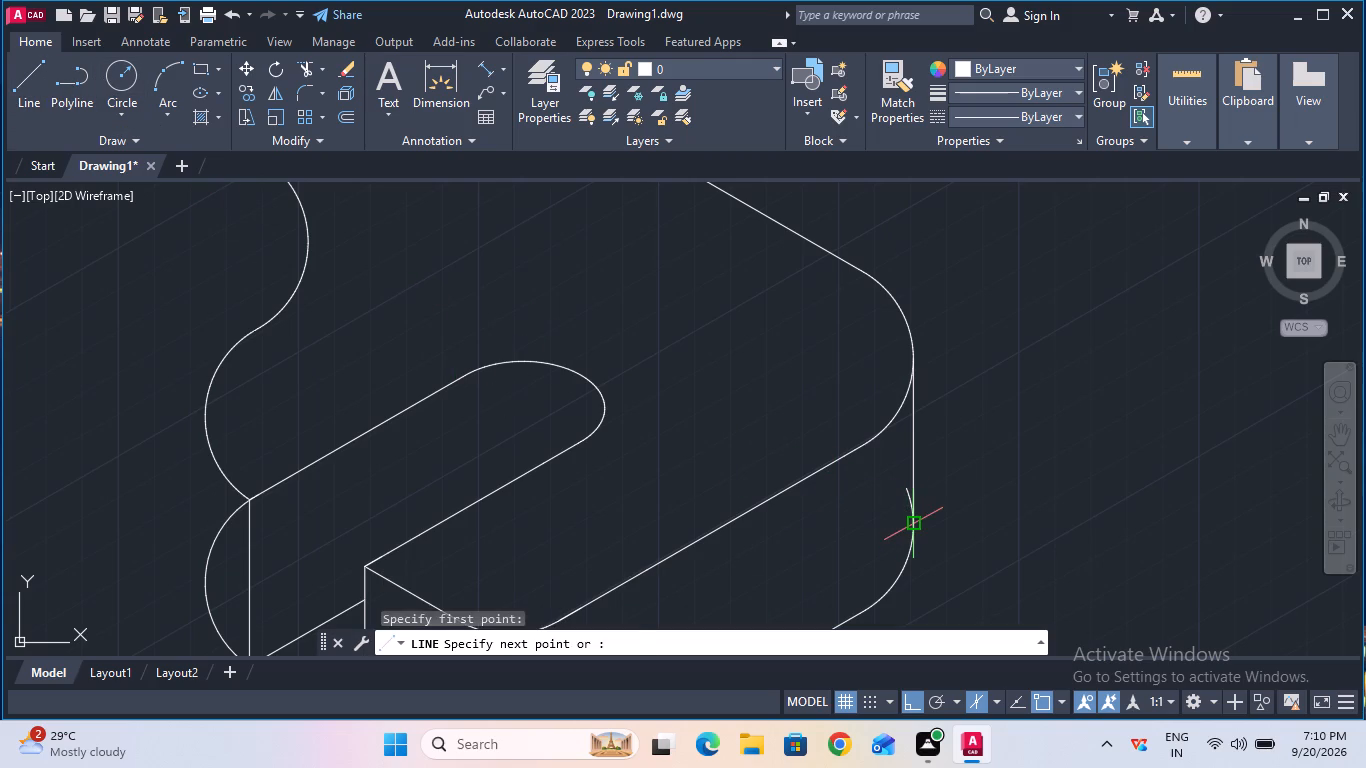
click(885, 522)
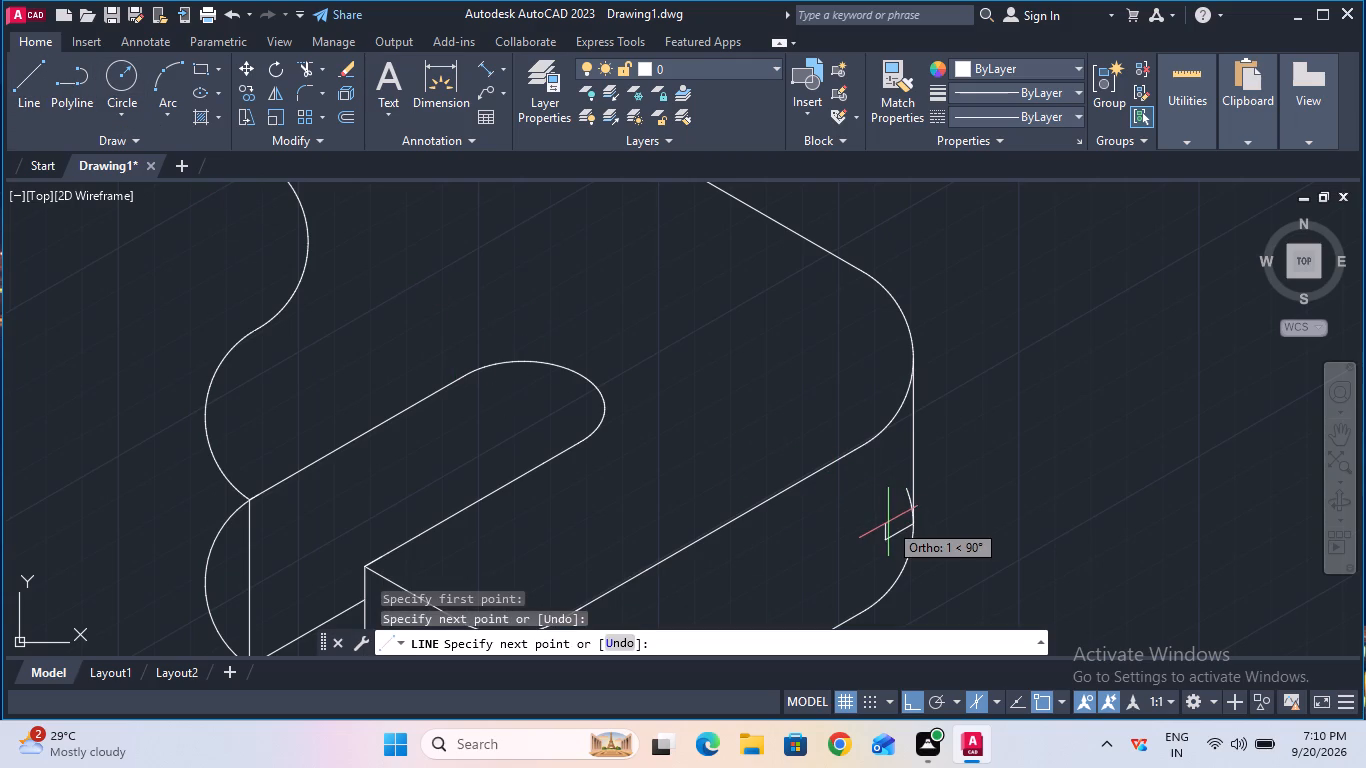
key(Escape)
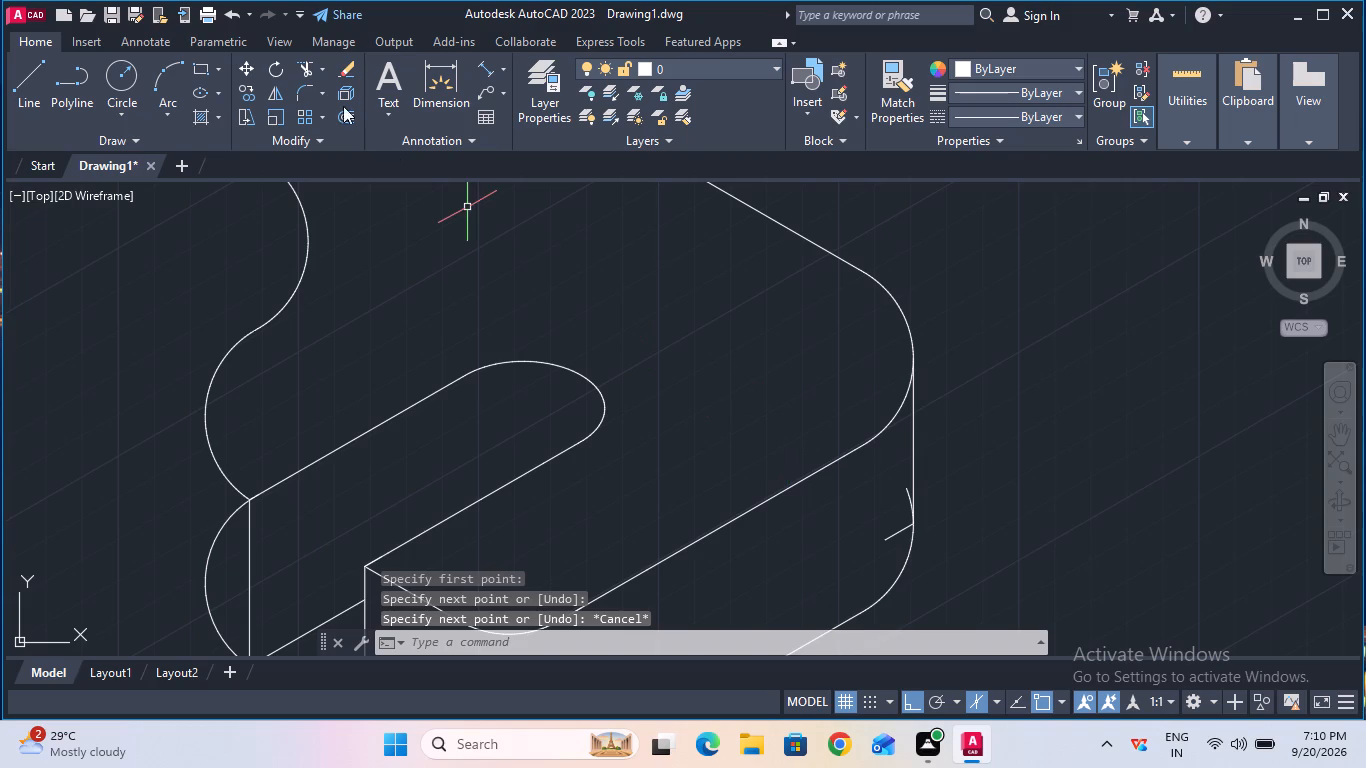
Trim away the lower arc's stub inside the new vertical edge, along with the short helper line.
click(307, 65)
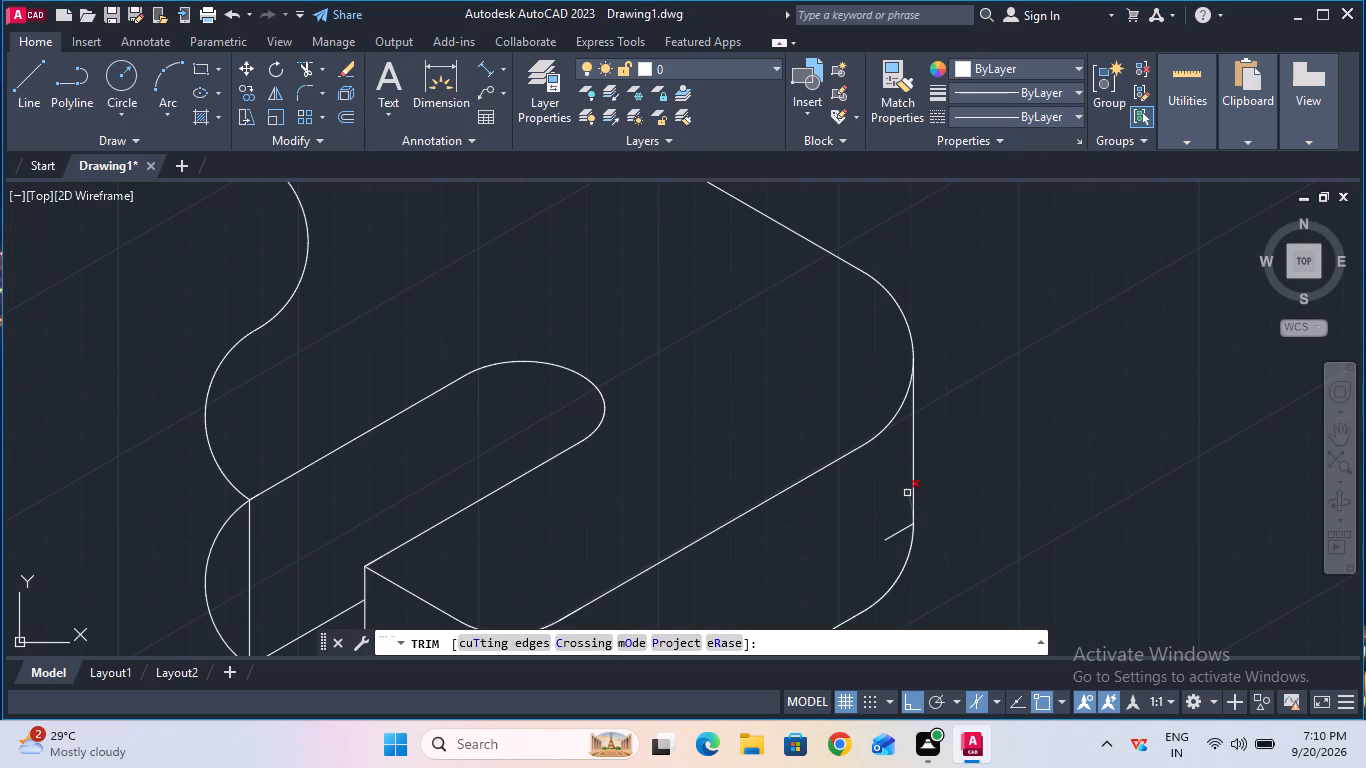
click(907, 494)
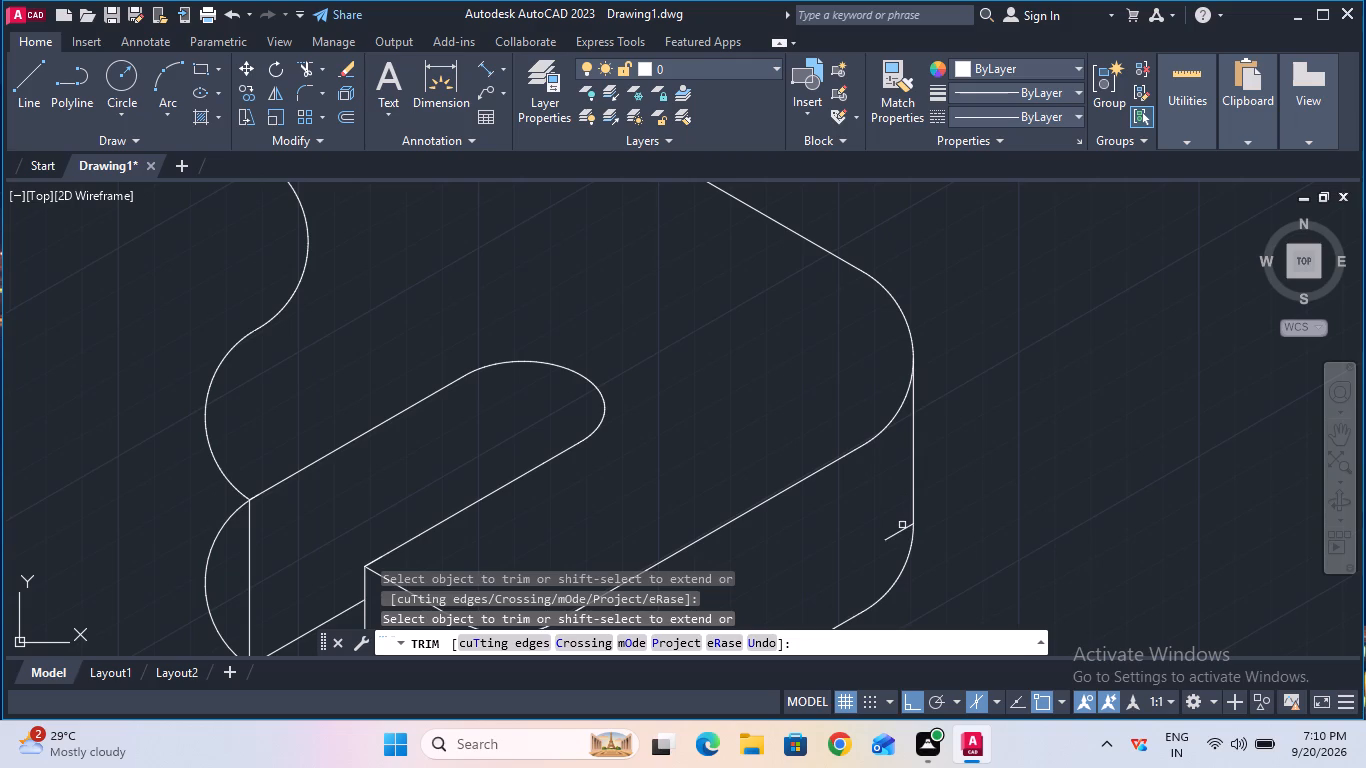
click(902, 528)
ctrl+scroll(902, 528, down, 2)
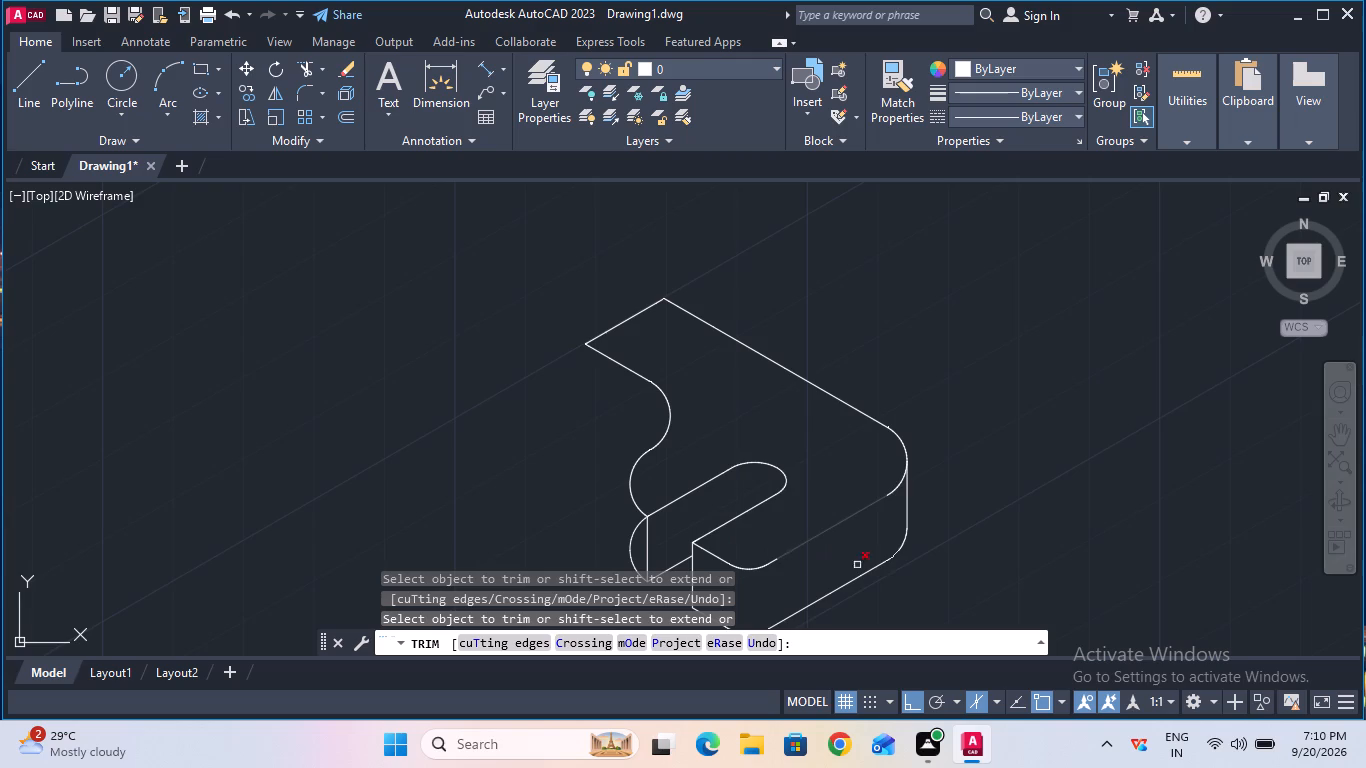
ctrl+scroll(898, 568, up, 3)
ctrl+scroll(898, 568, down, 3)
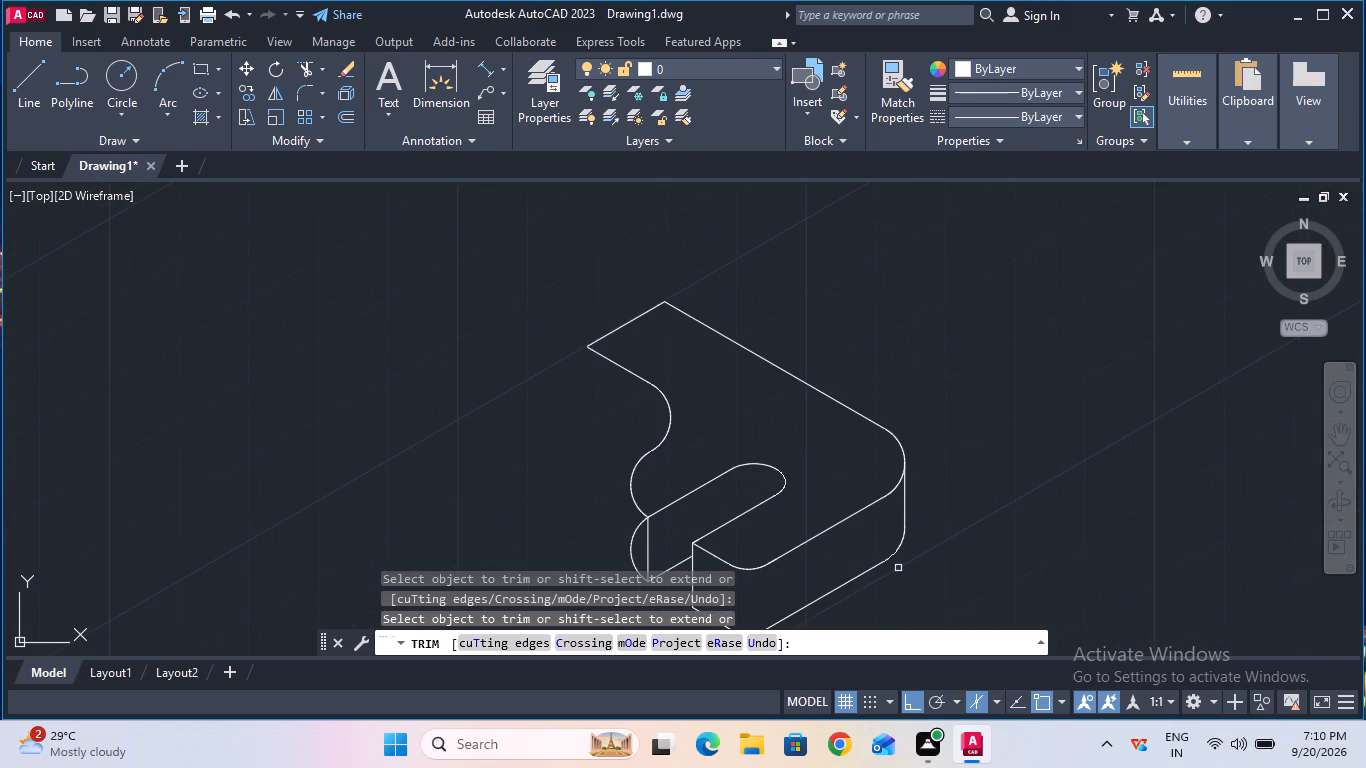
ctrl+scroll(898, 568, down, 1)
ctrl+scroll(898, 568, up, 5)
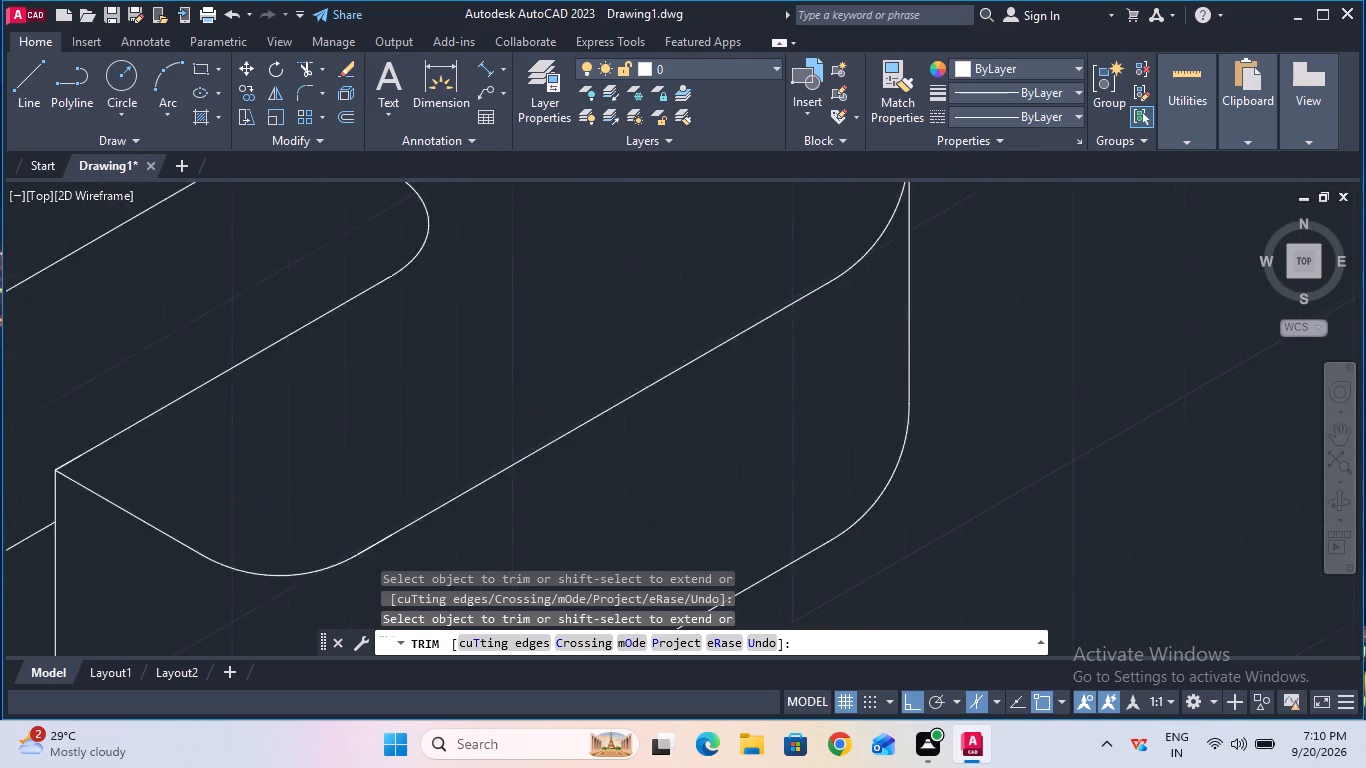
ctrl+scroll(898, 568, down, 2)
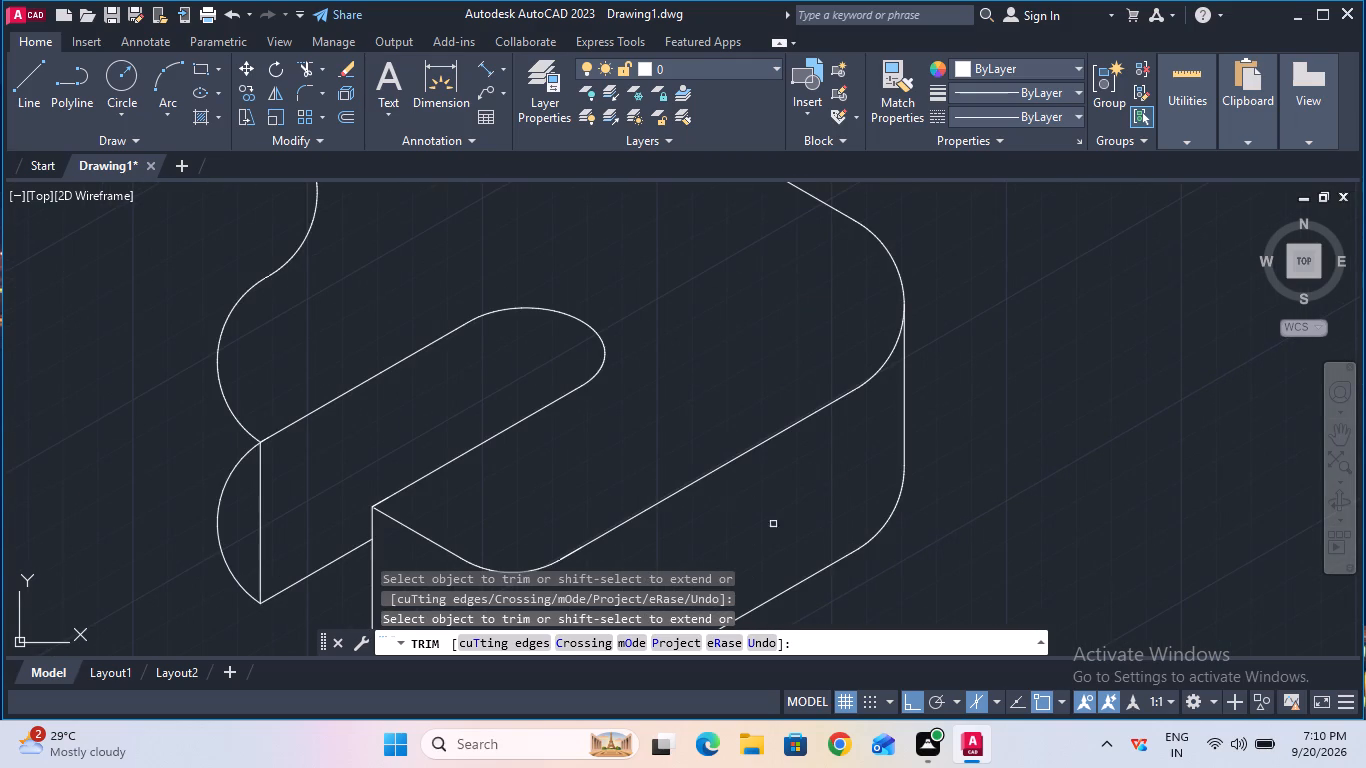
key(Escape)
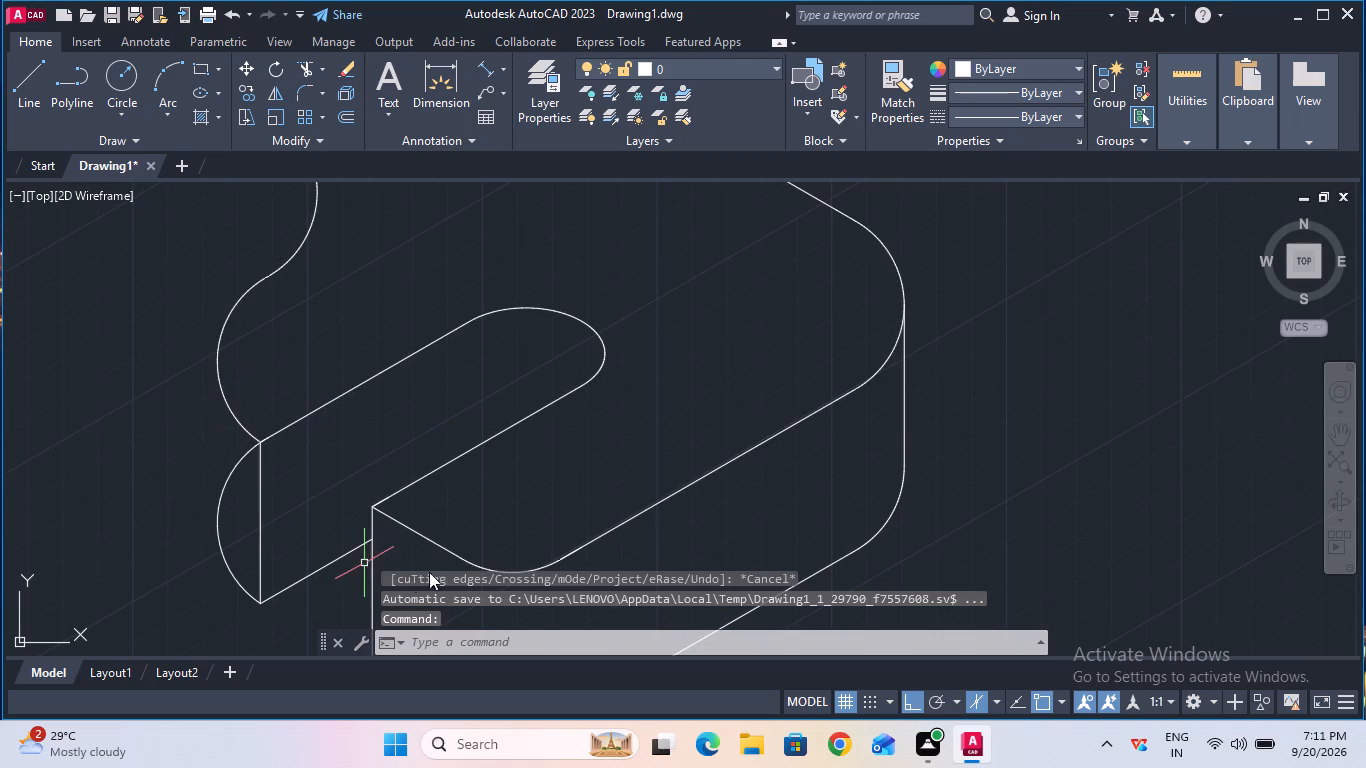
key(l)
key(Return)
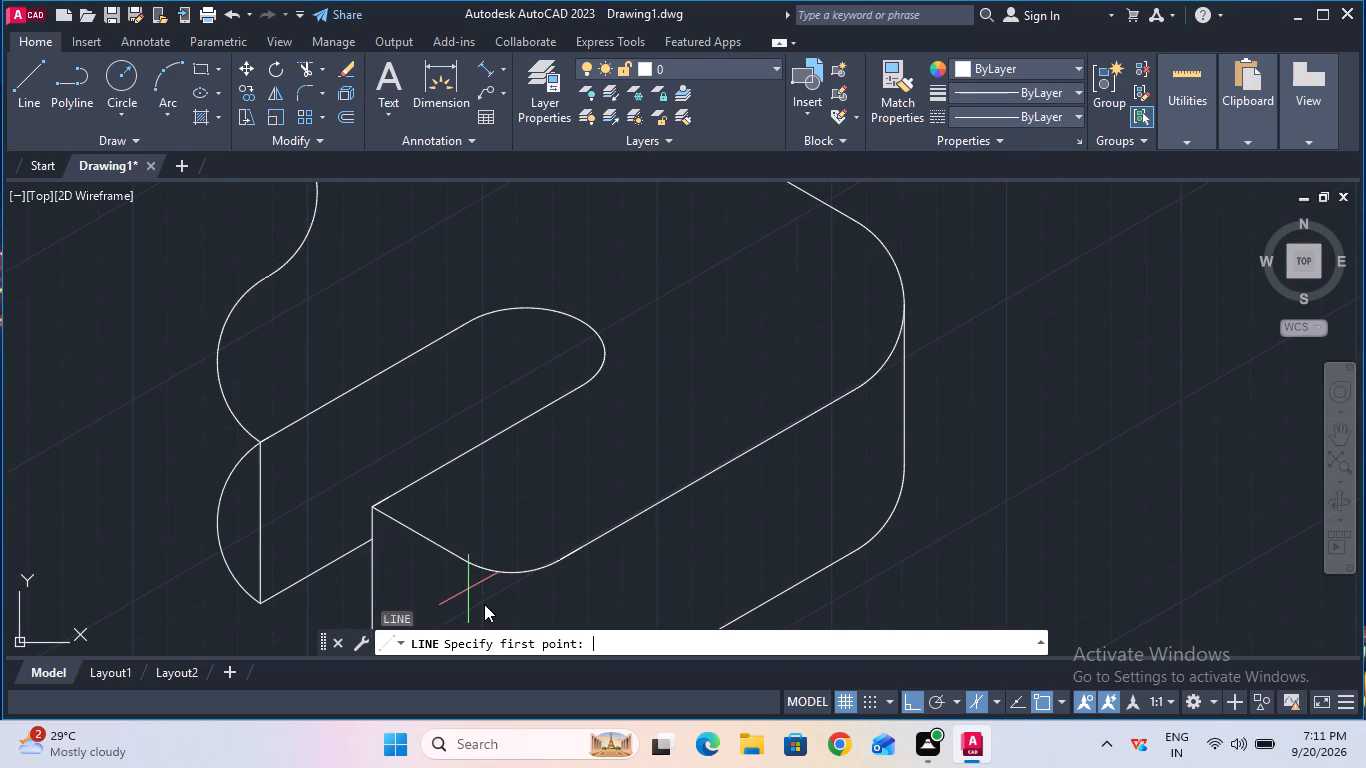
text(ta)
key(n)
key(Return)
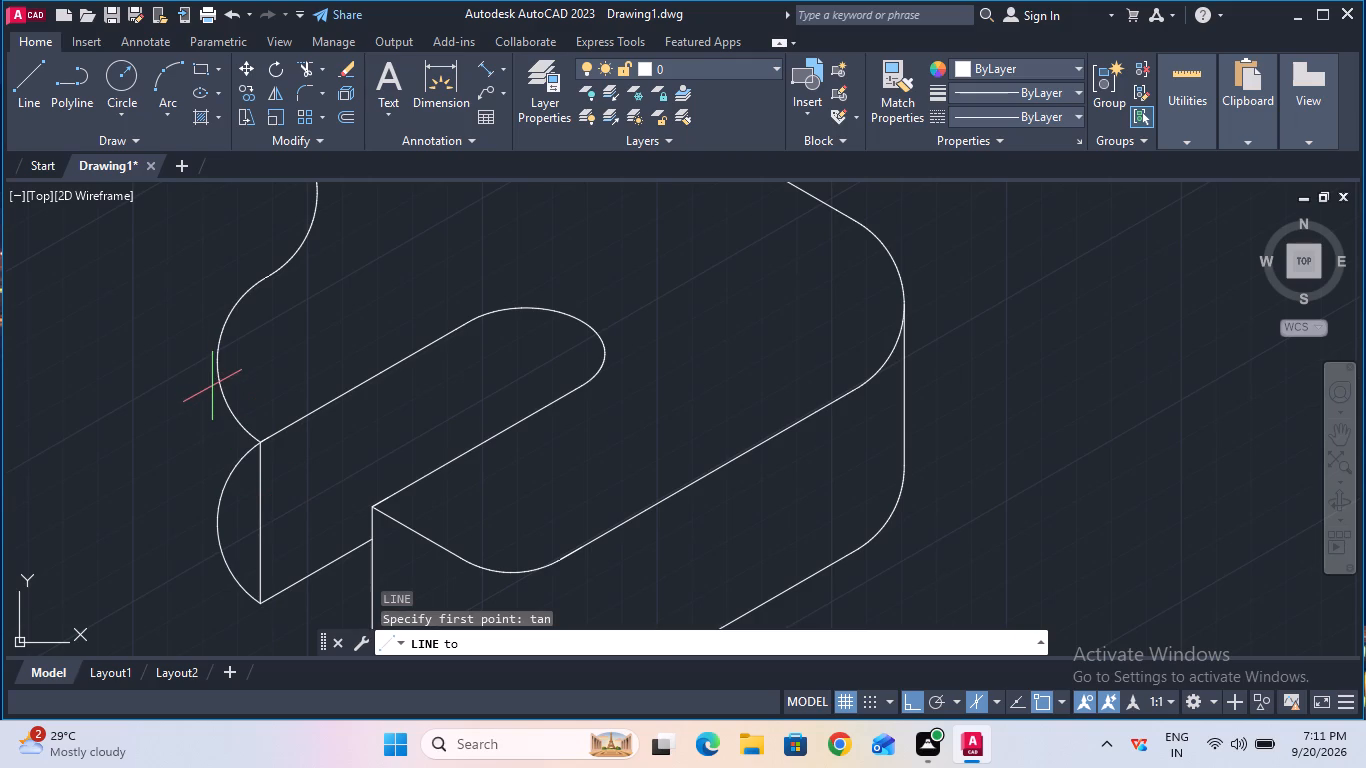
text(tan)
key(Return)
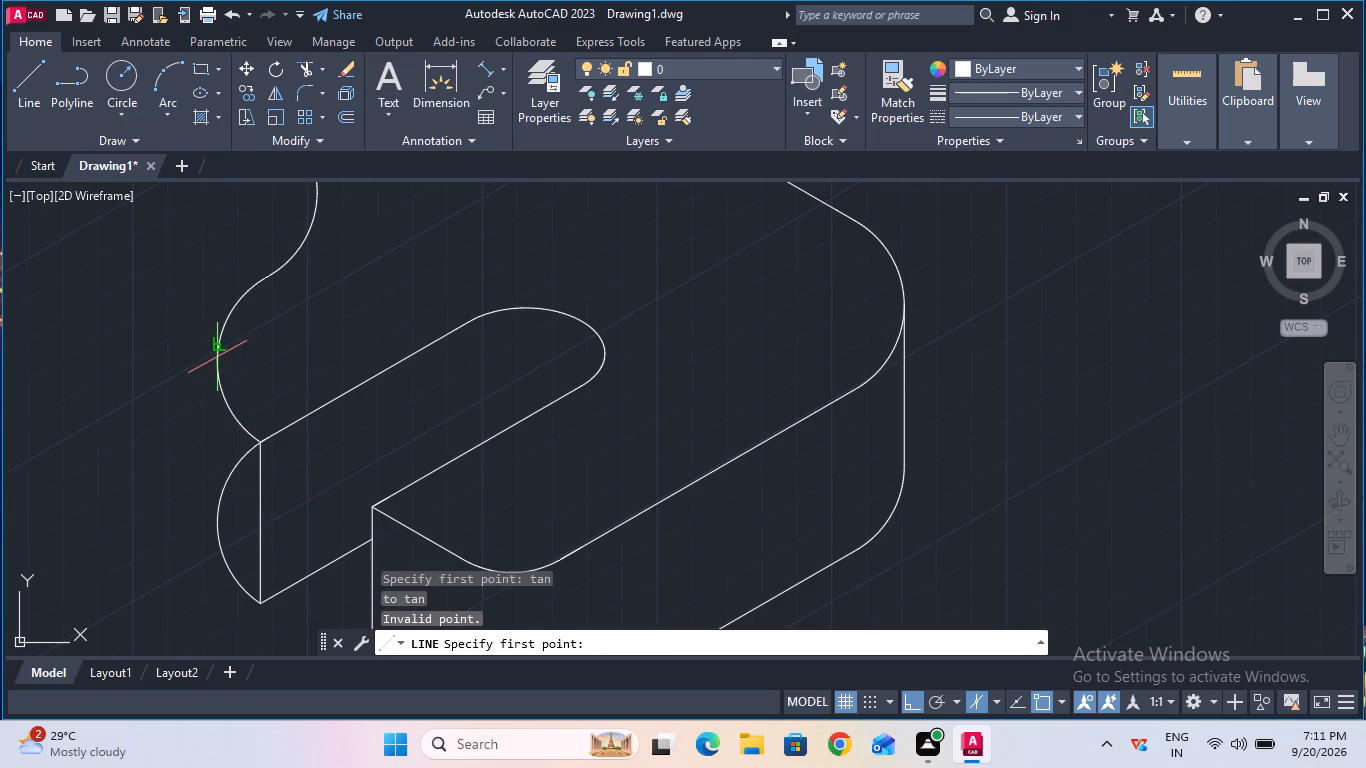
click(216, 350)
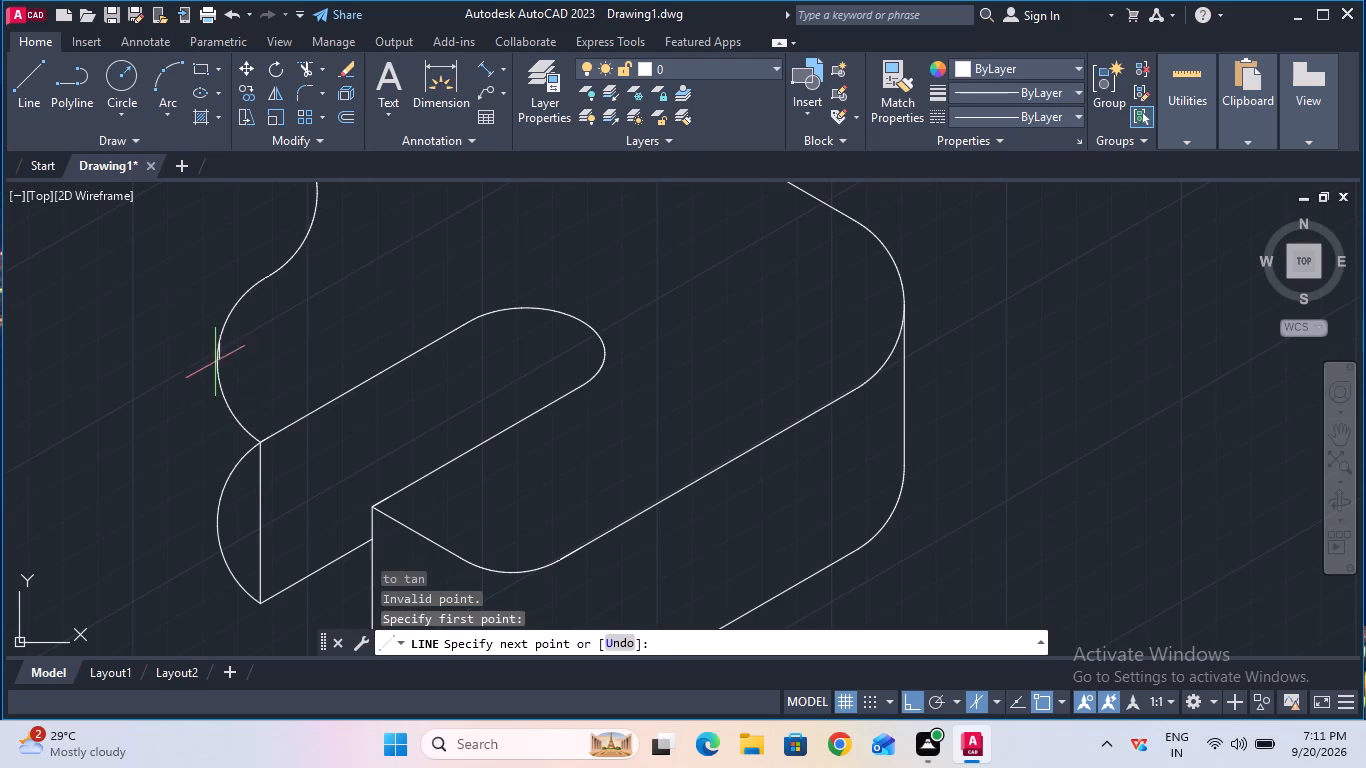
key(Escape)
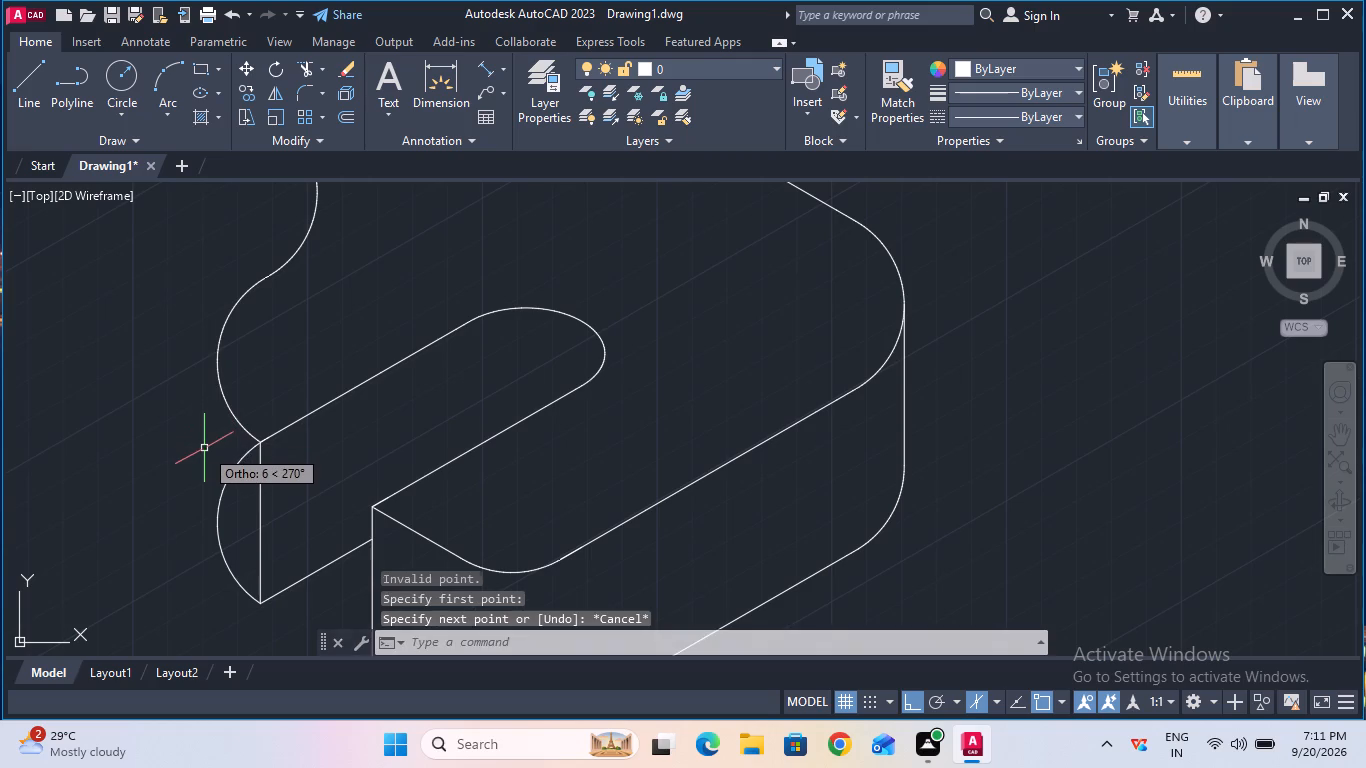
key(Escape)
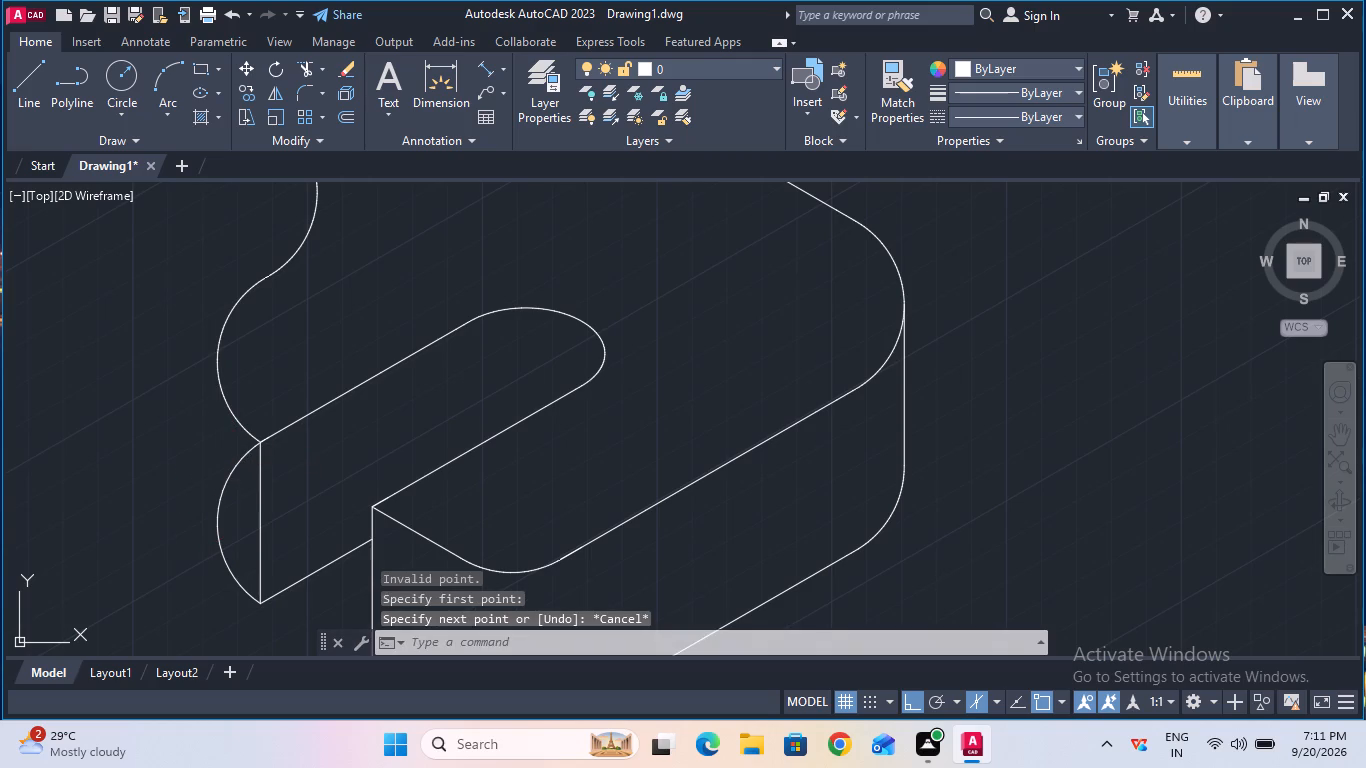
Draw a vertical line about 10 mm long, from the lower arc's tangent point up to the upper arc at the rounded corner beside the slot opening.
key(l)
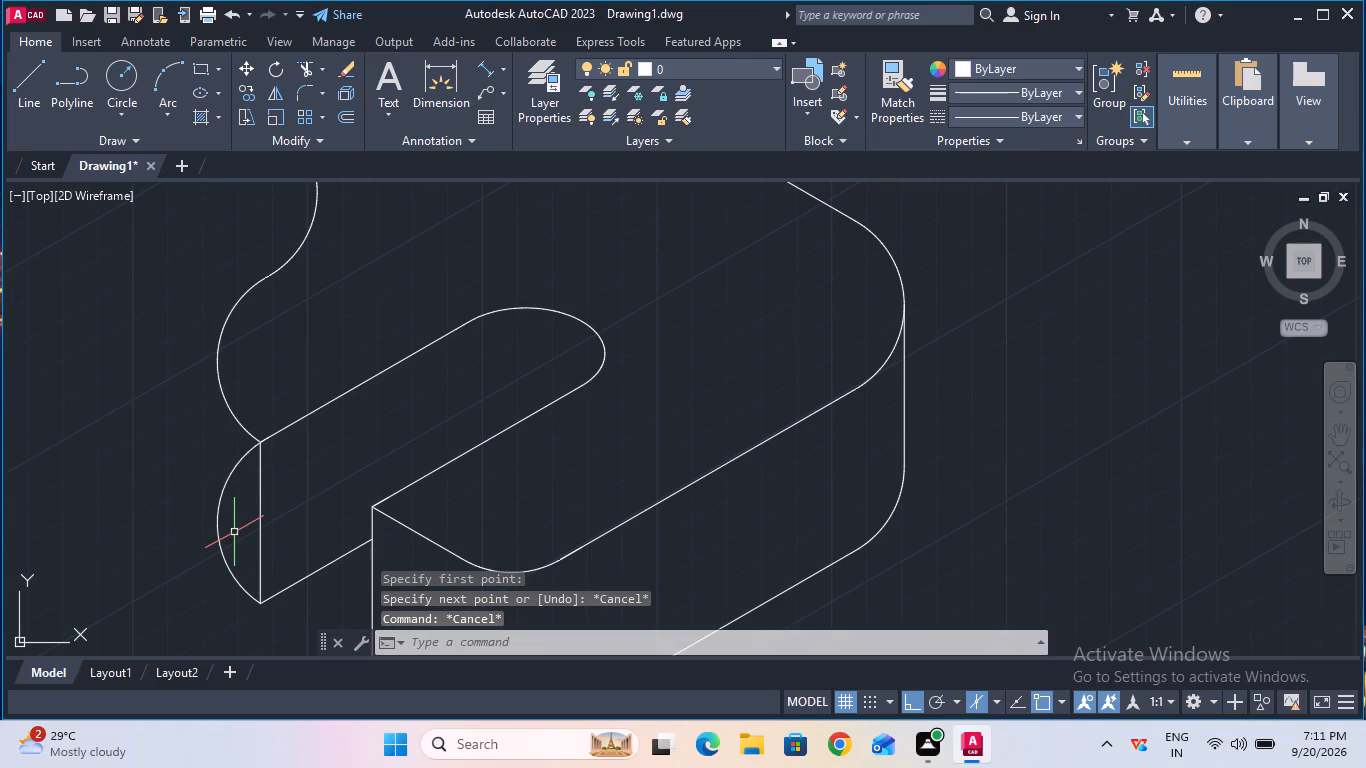
key(Return)
text(tan)
key(Return)
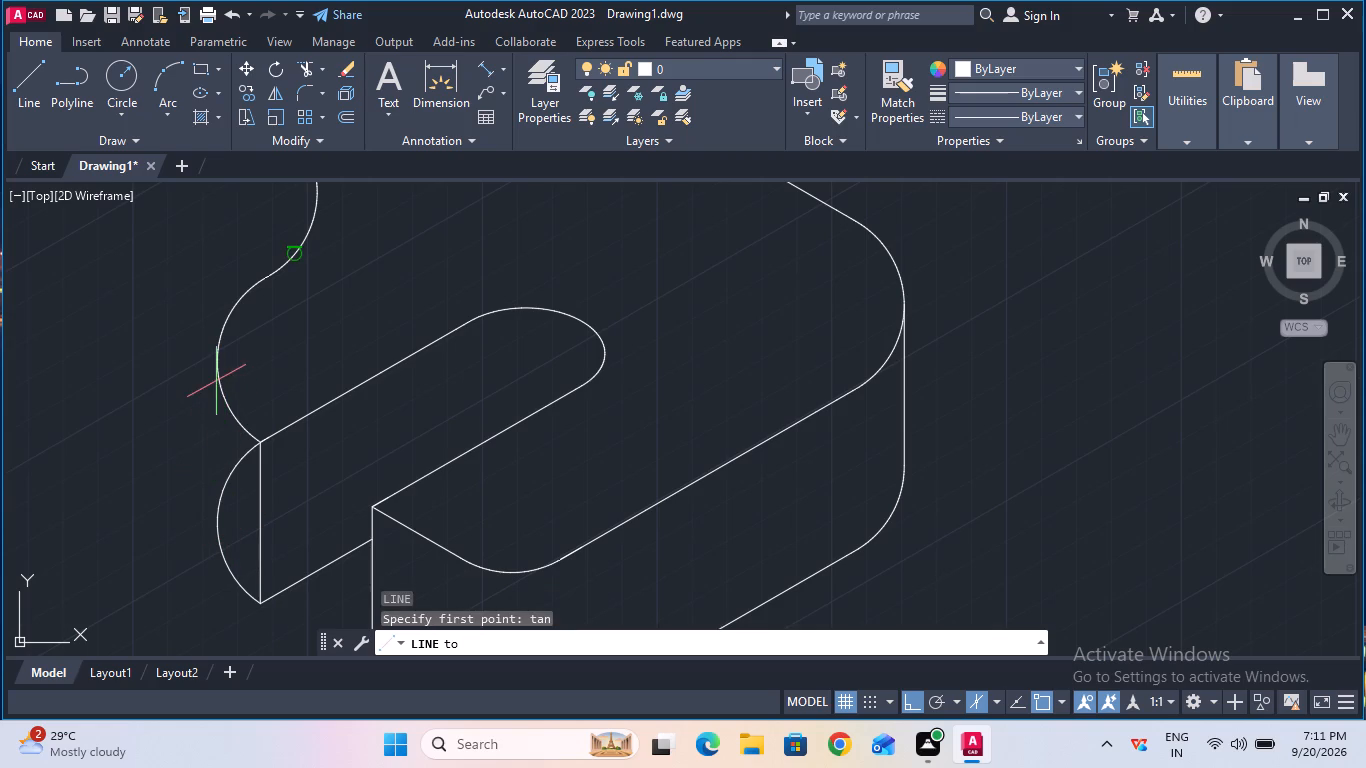
click(219, 514)
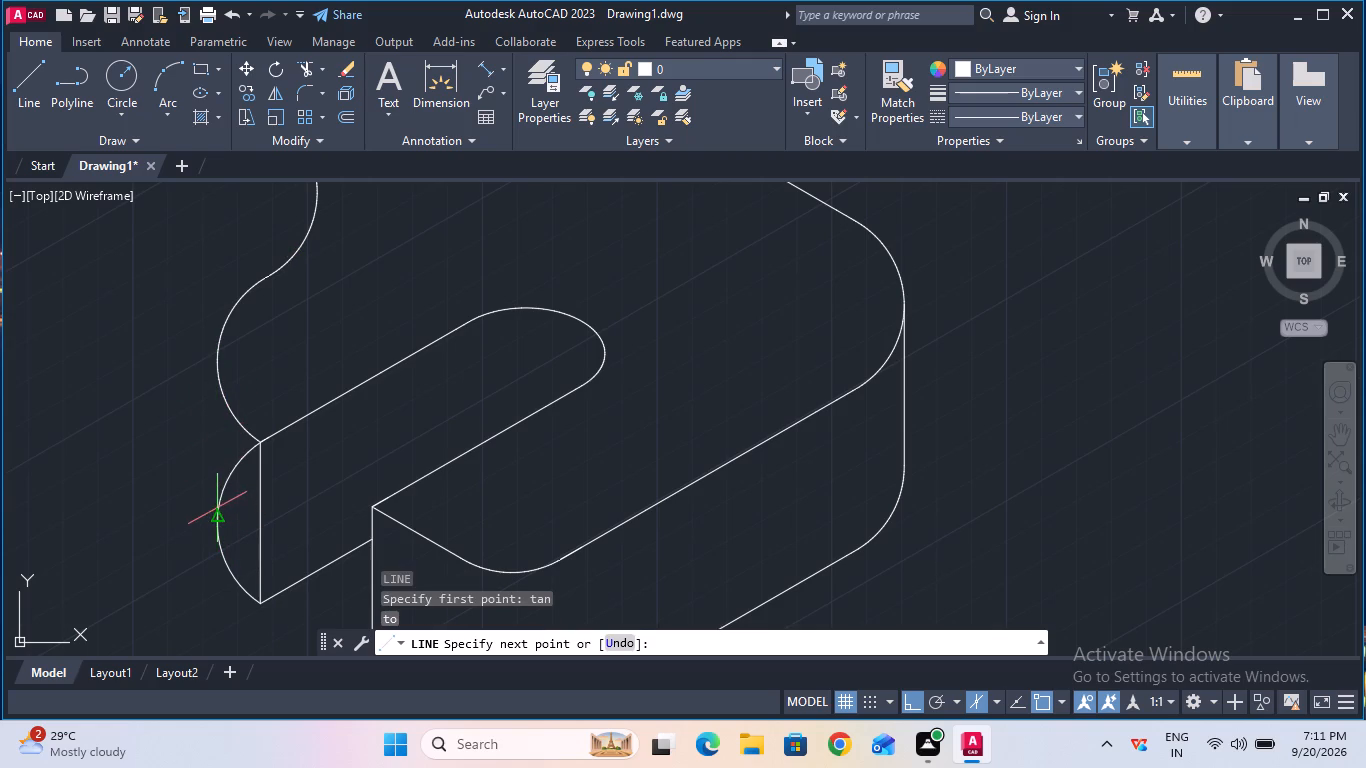
click(217, 516)
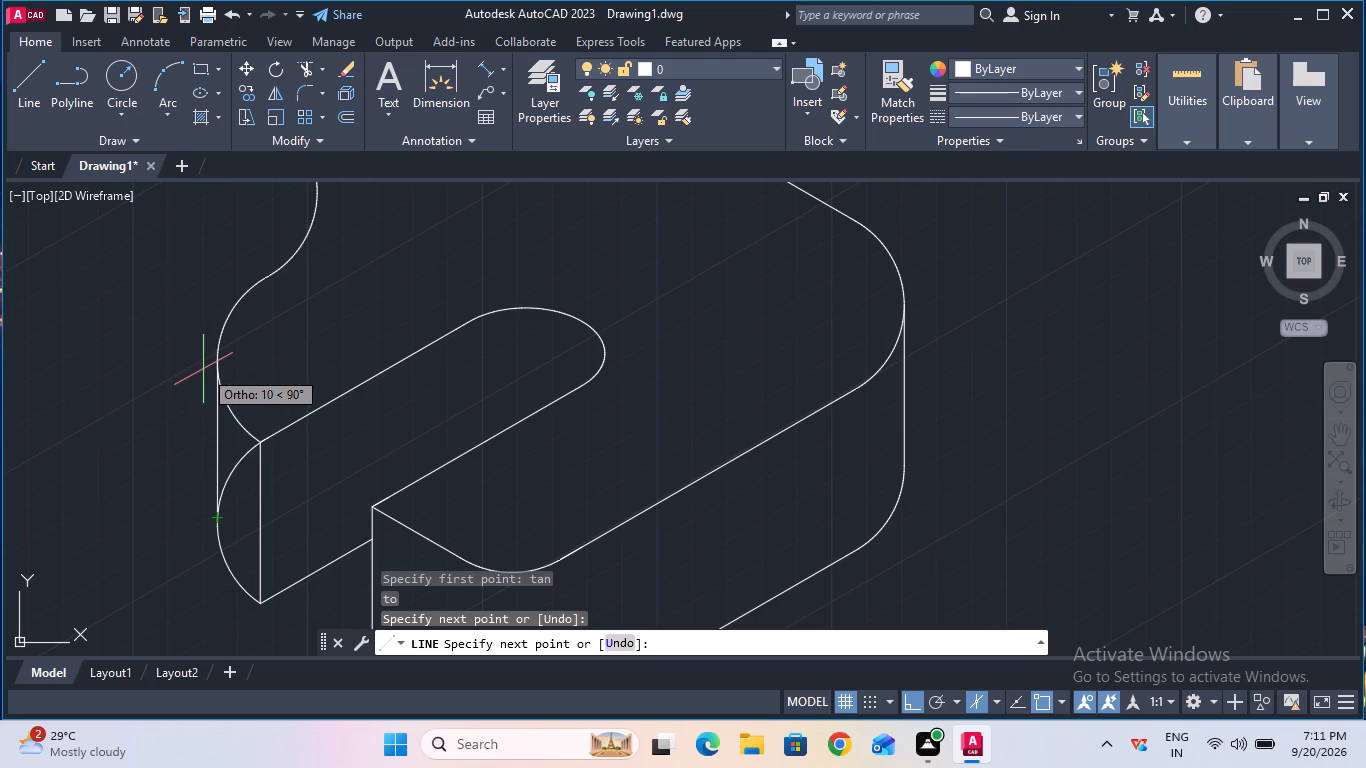
click(204, 368)
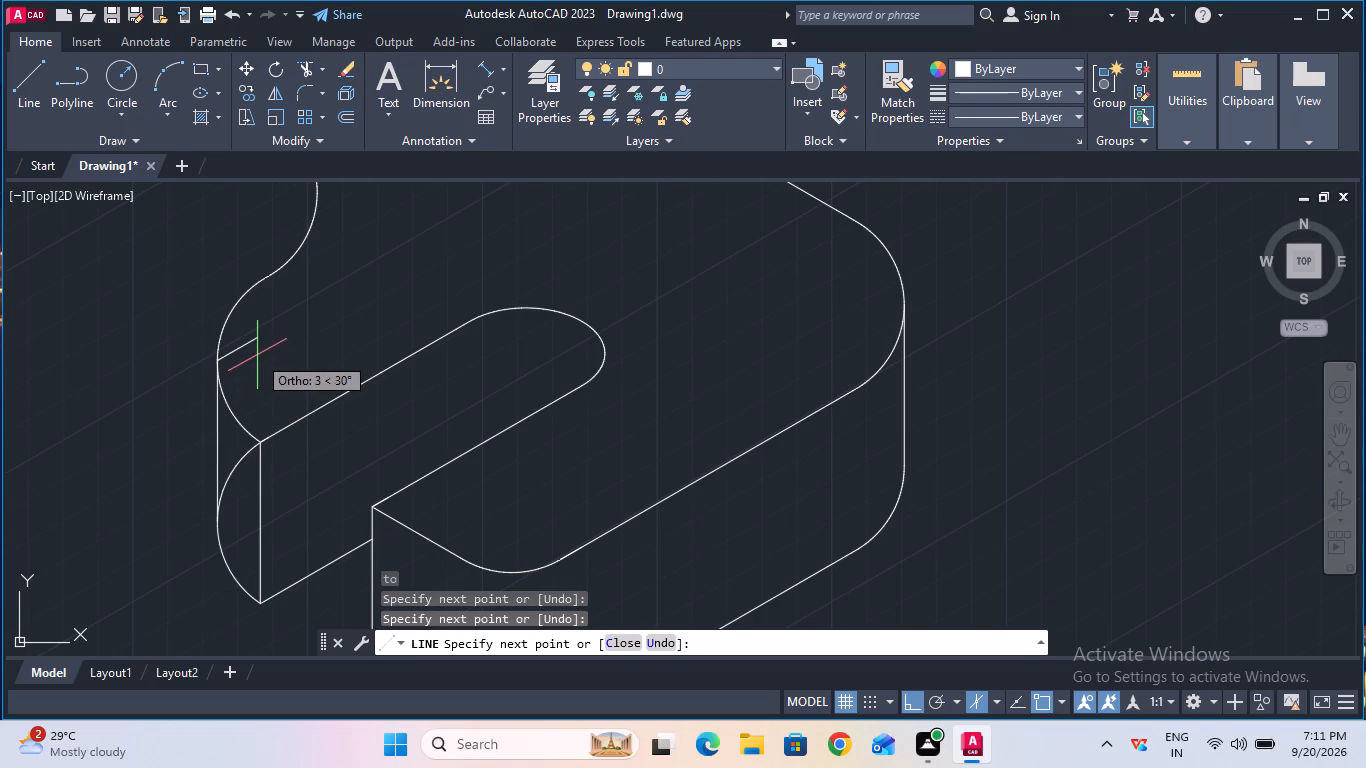
key(Escape)
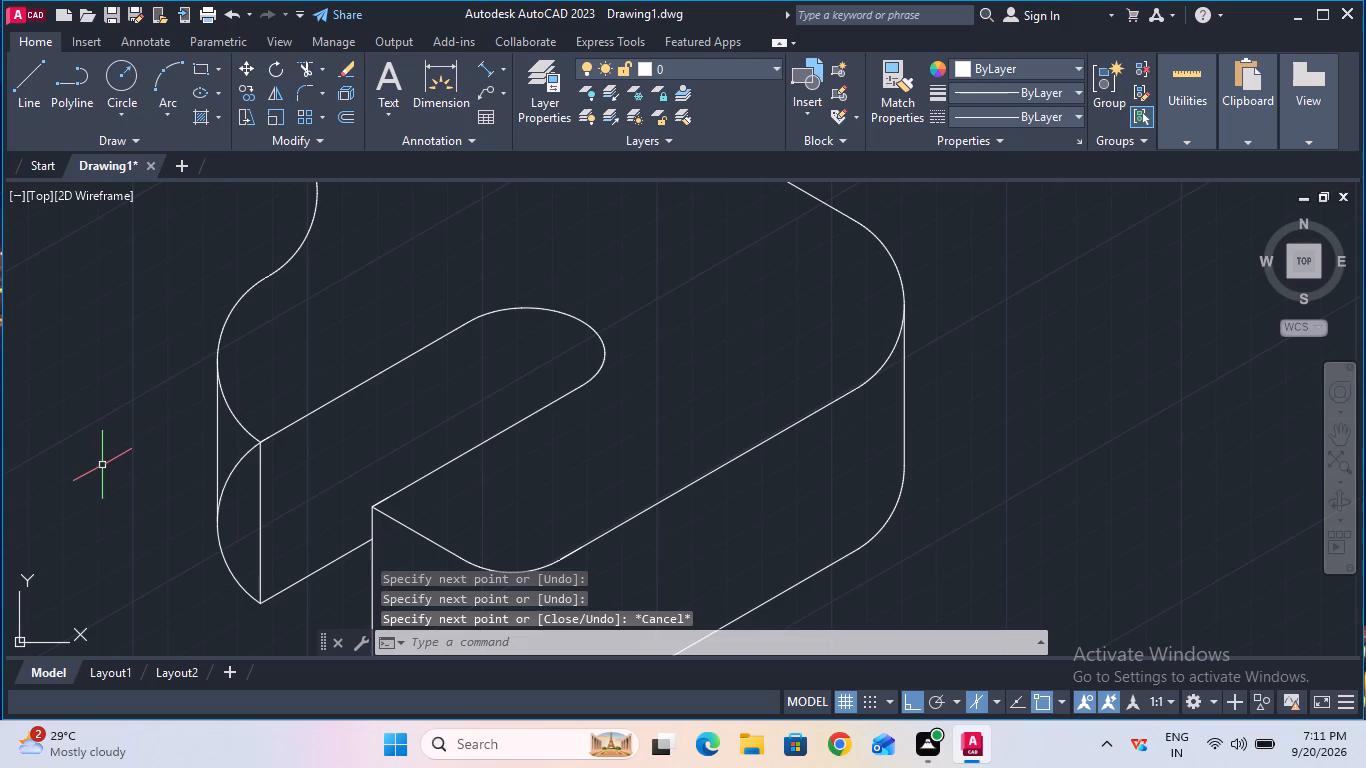
ctrl+scroll(186, 456, up, 2)
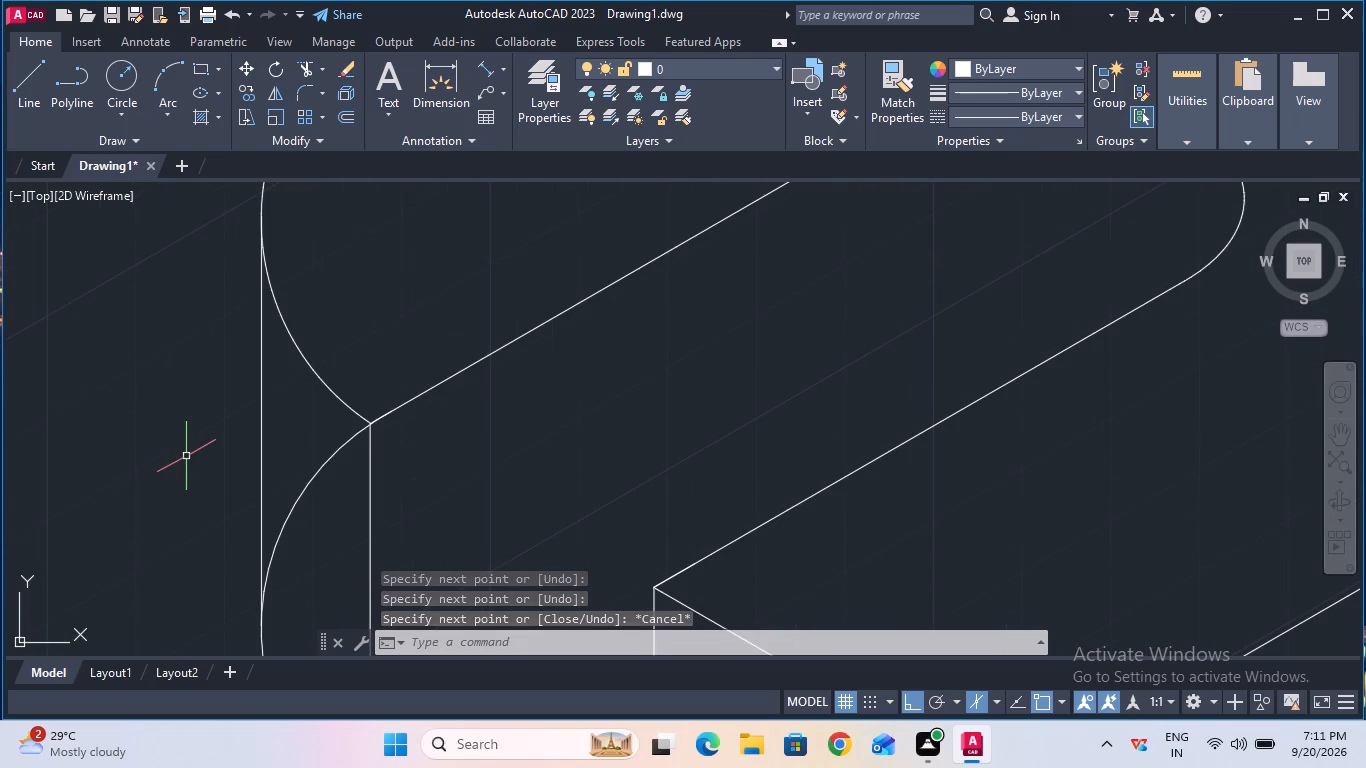
ctrl+scroll(186, 456, down, 3)
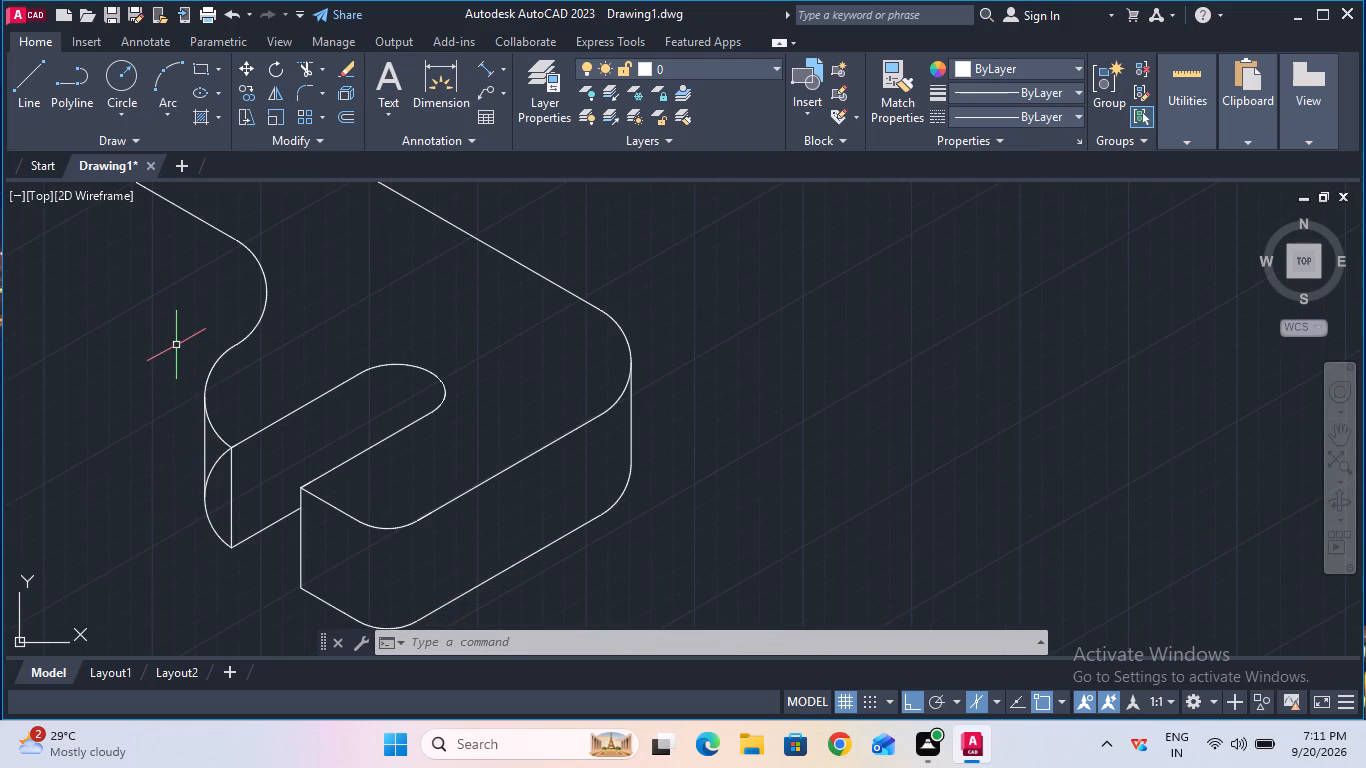
Trim away the hidden upper part of the lower arc between the two vertical edges at the rounded corner beside the slot opening.
click(305, 75)
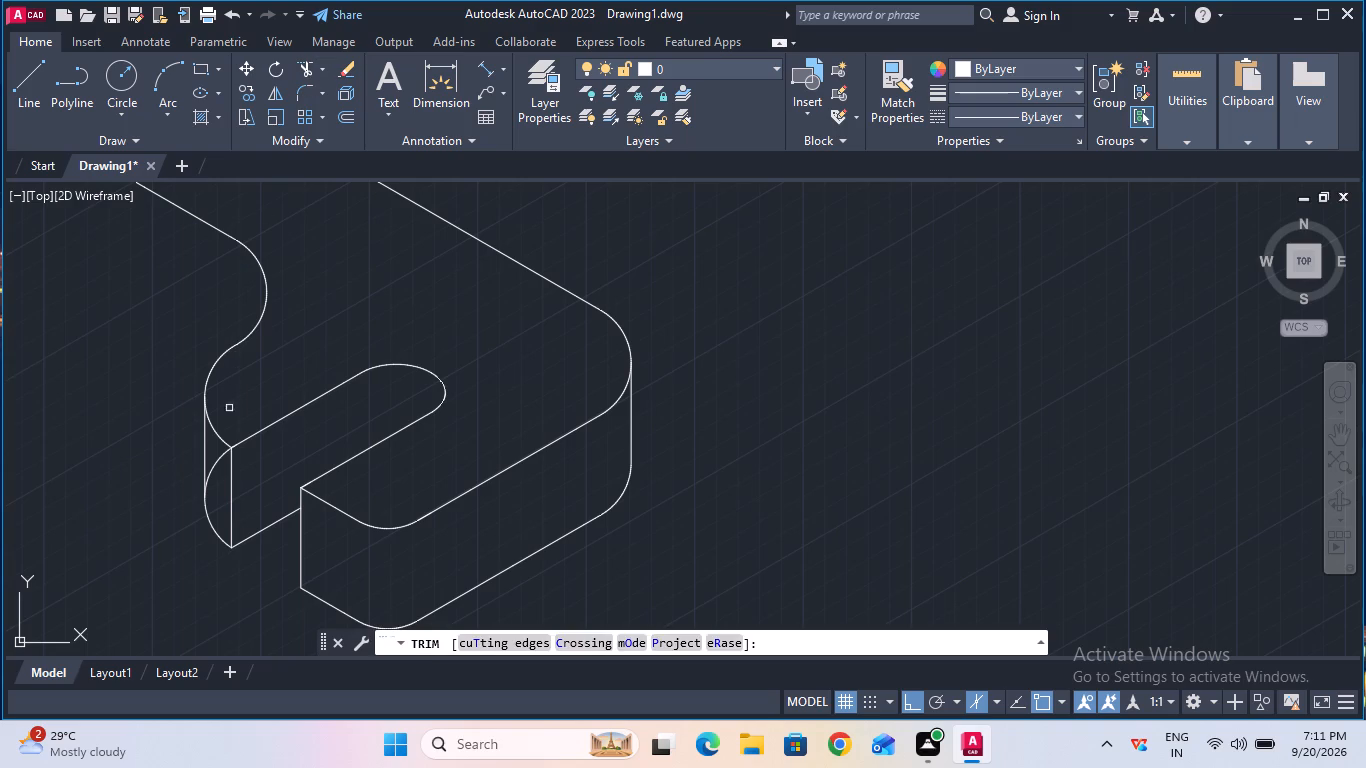
double_click(219, 462)
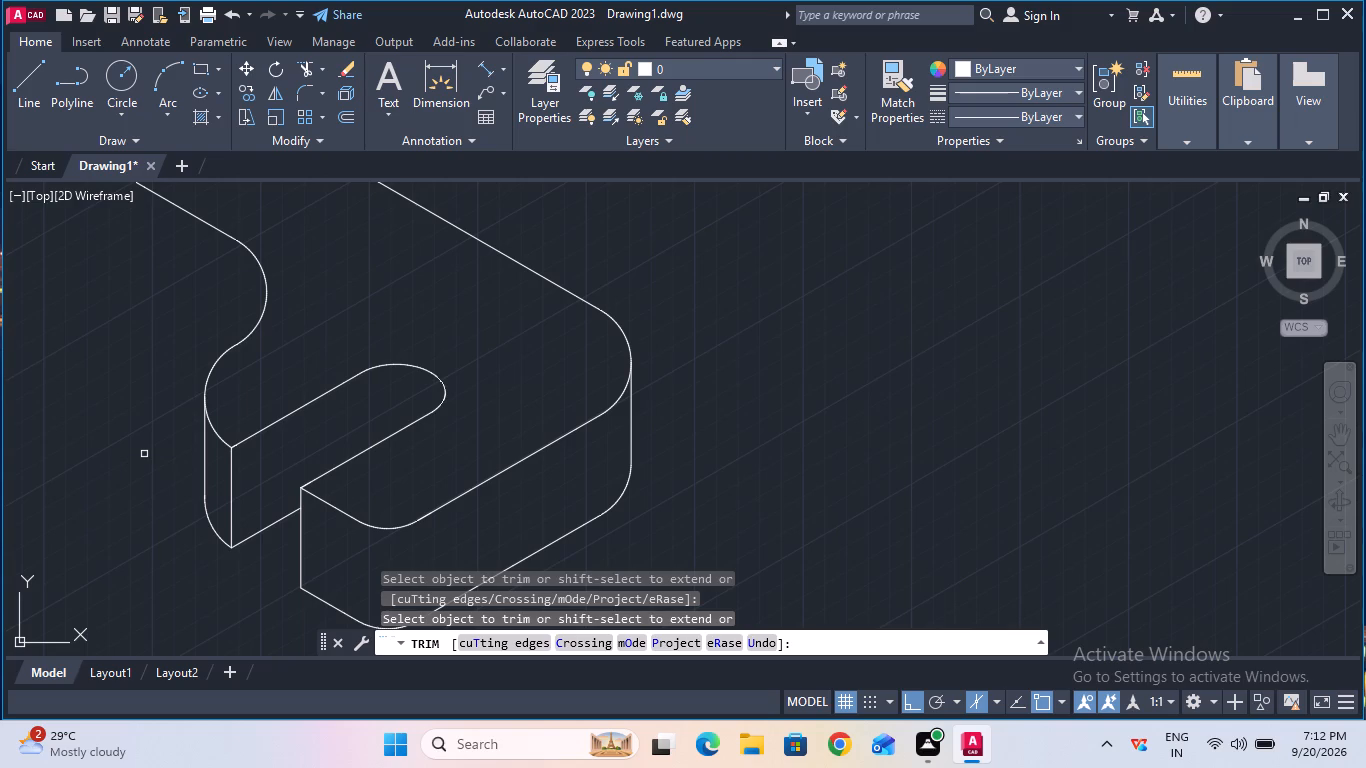
ctrl+scroll(144, 454, down, 3)
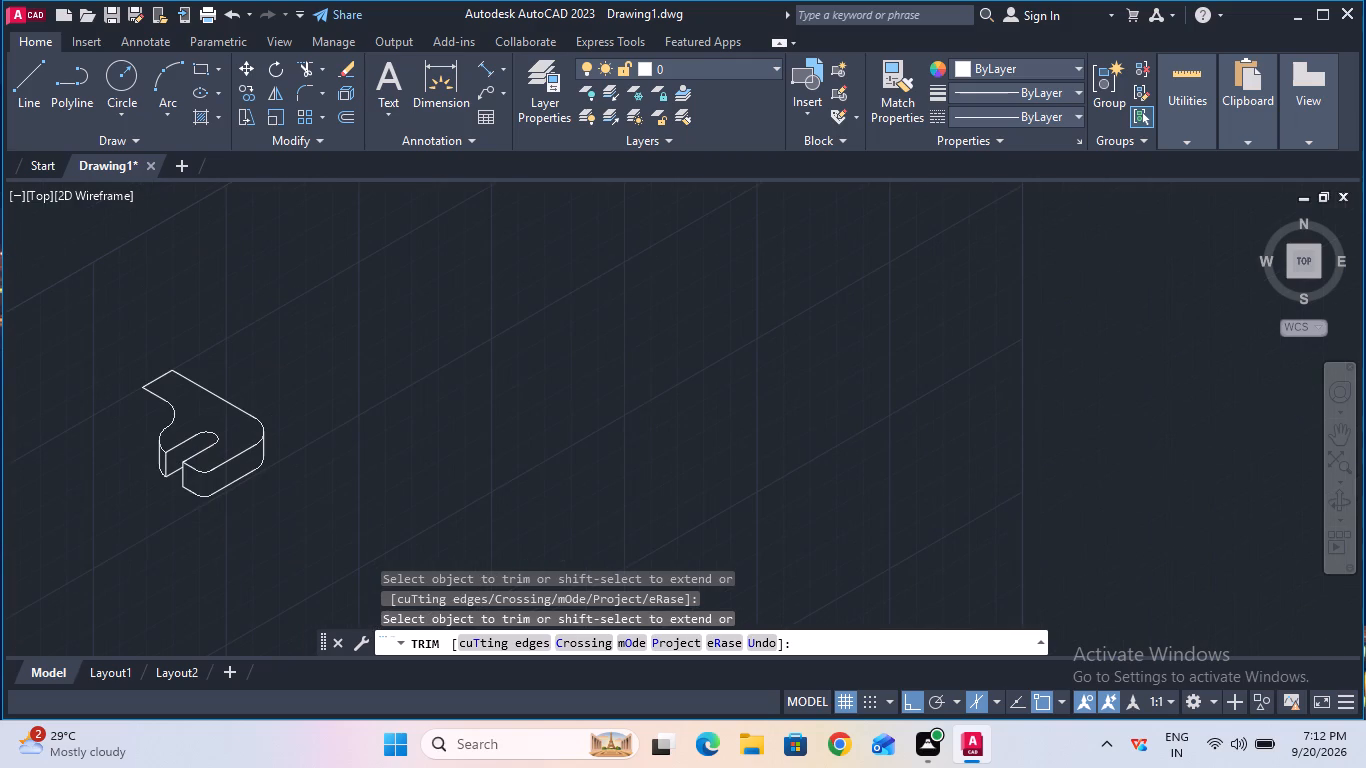
ctrl+scroll(144, 454, up, 3)
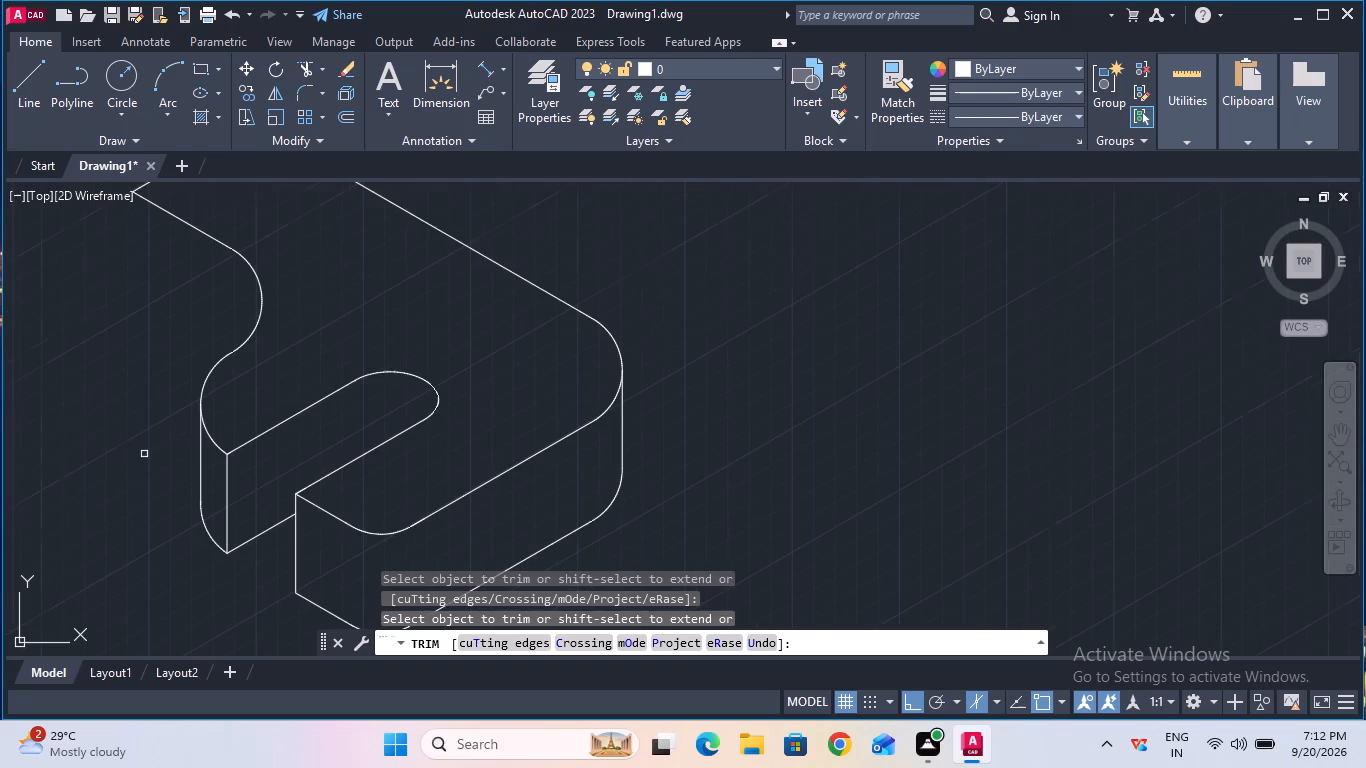
key(Escape)
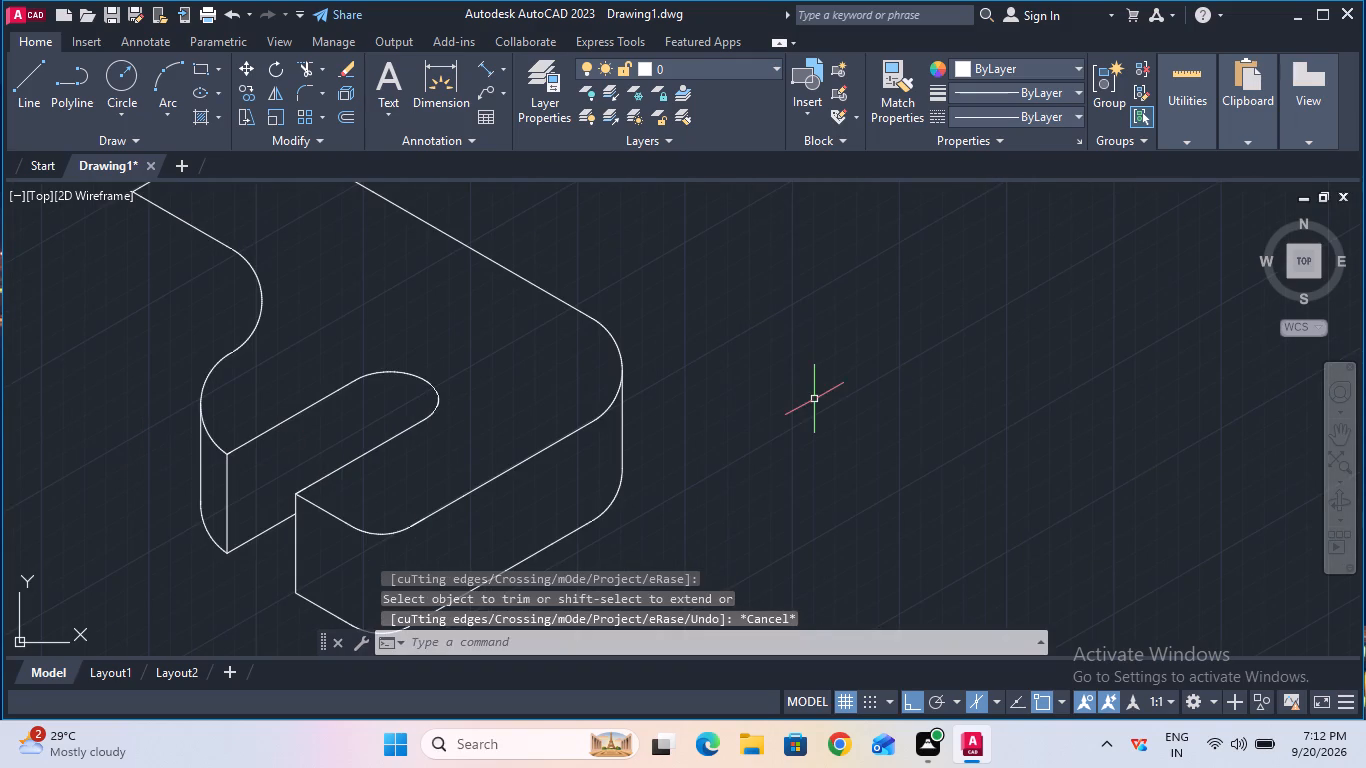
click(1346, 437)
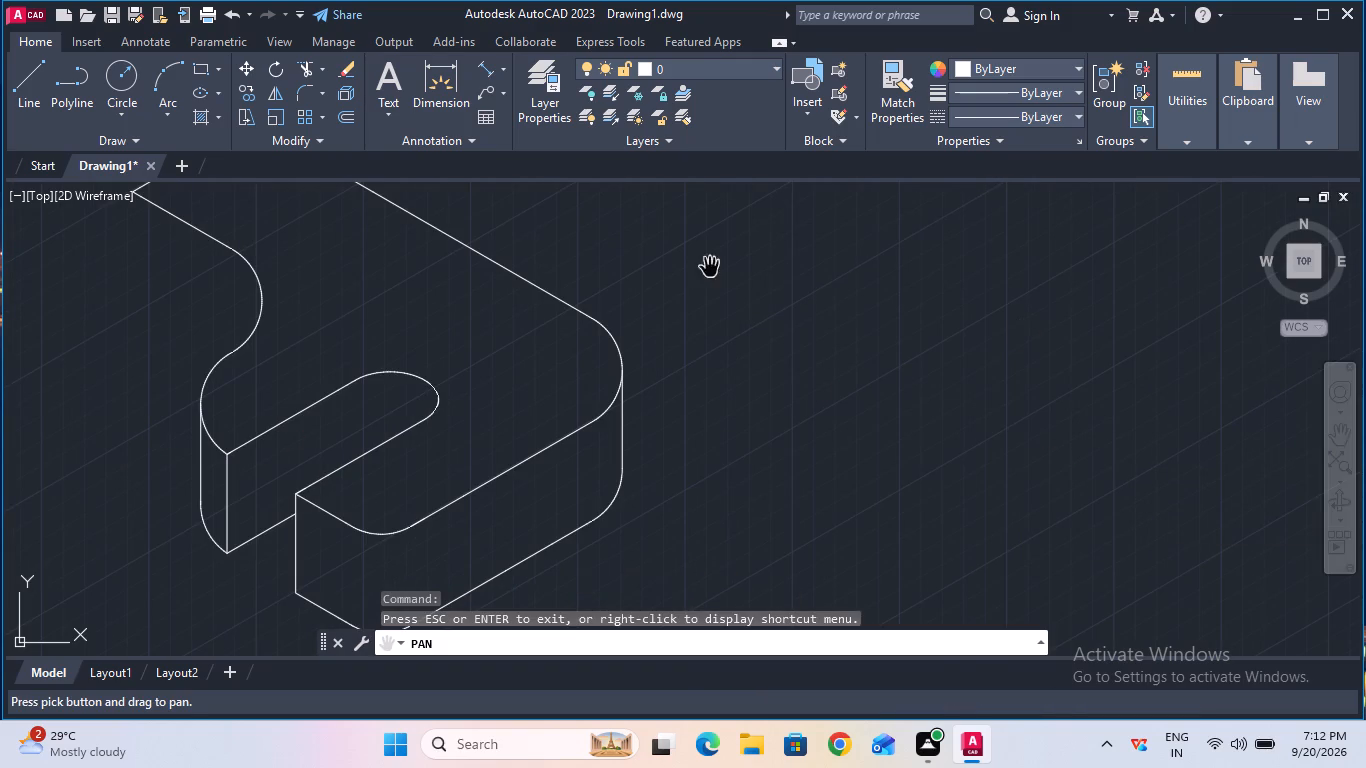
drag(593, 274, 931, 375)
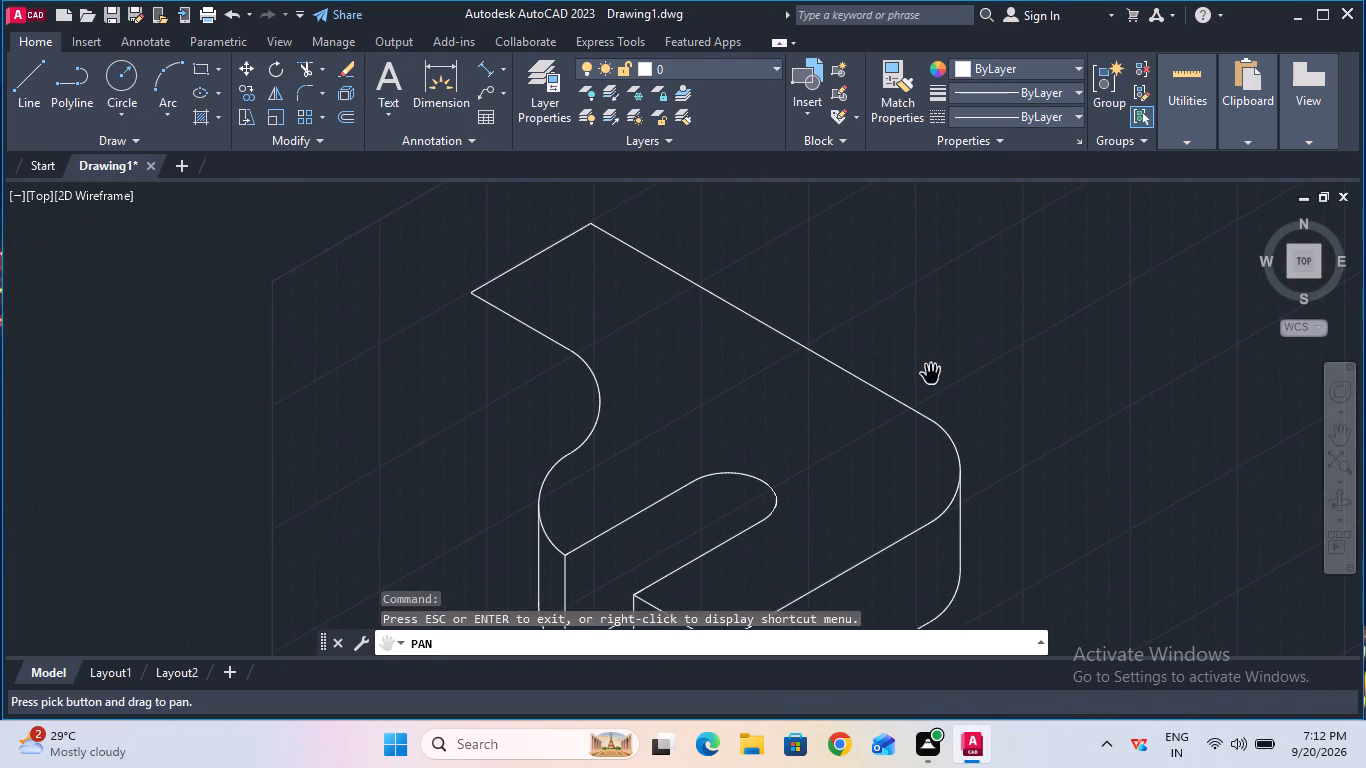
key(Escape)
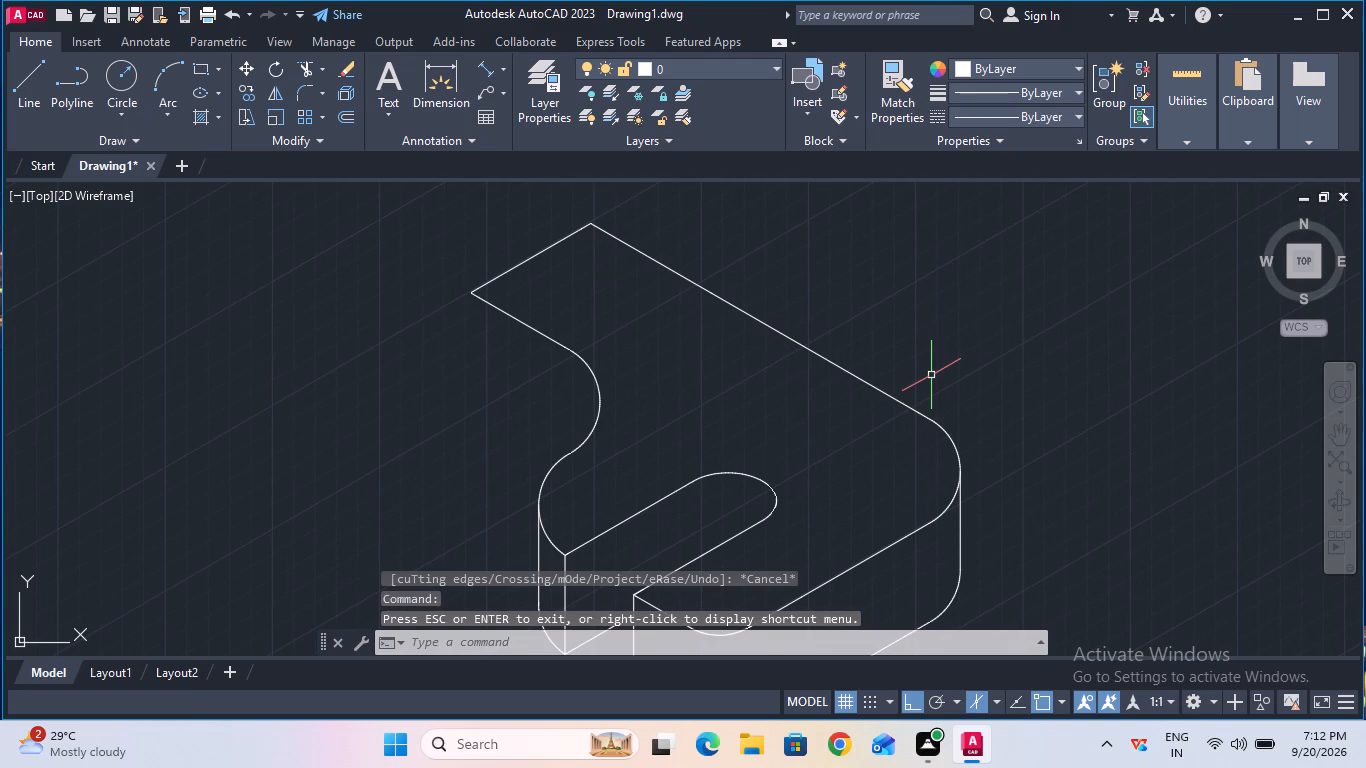
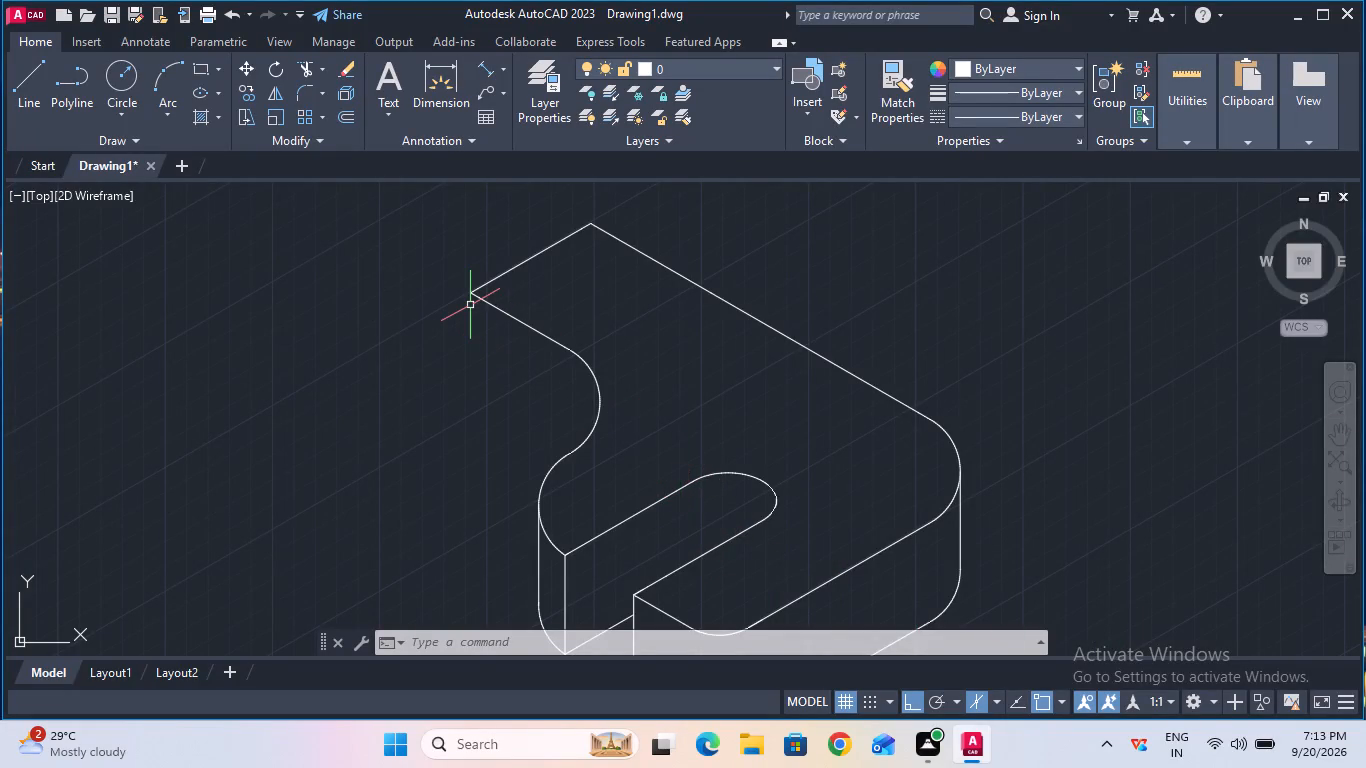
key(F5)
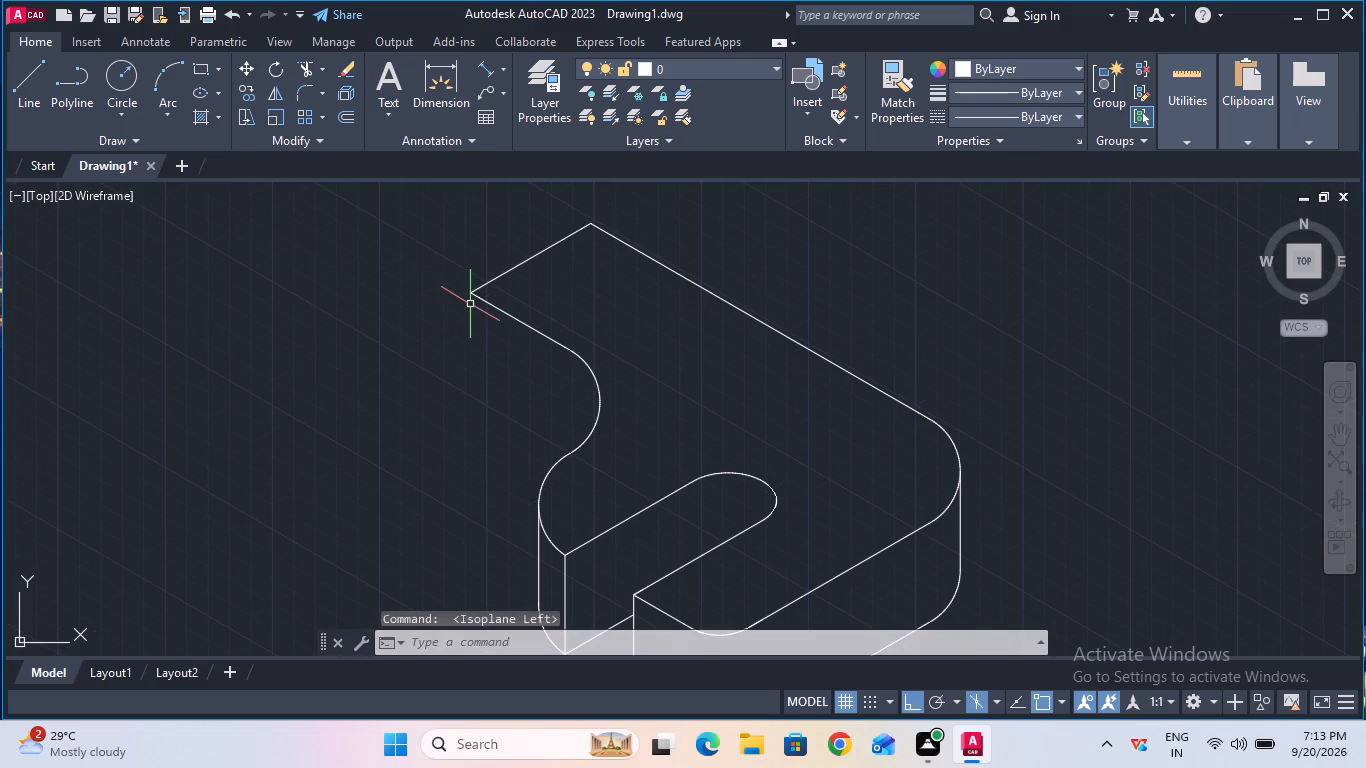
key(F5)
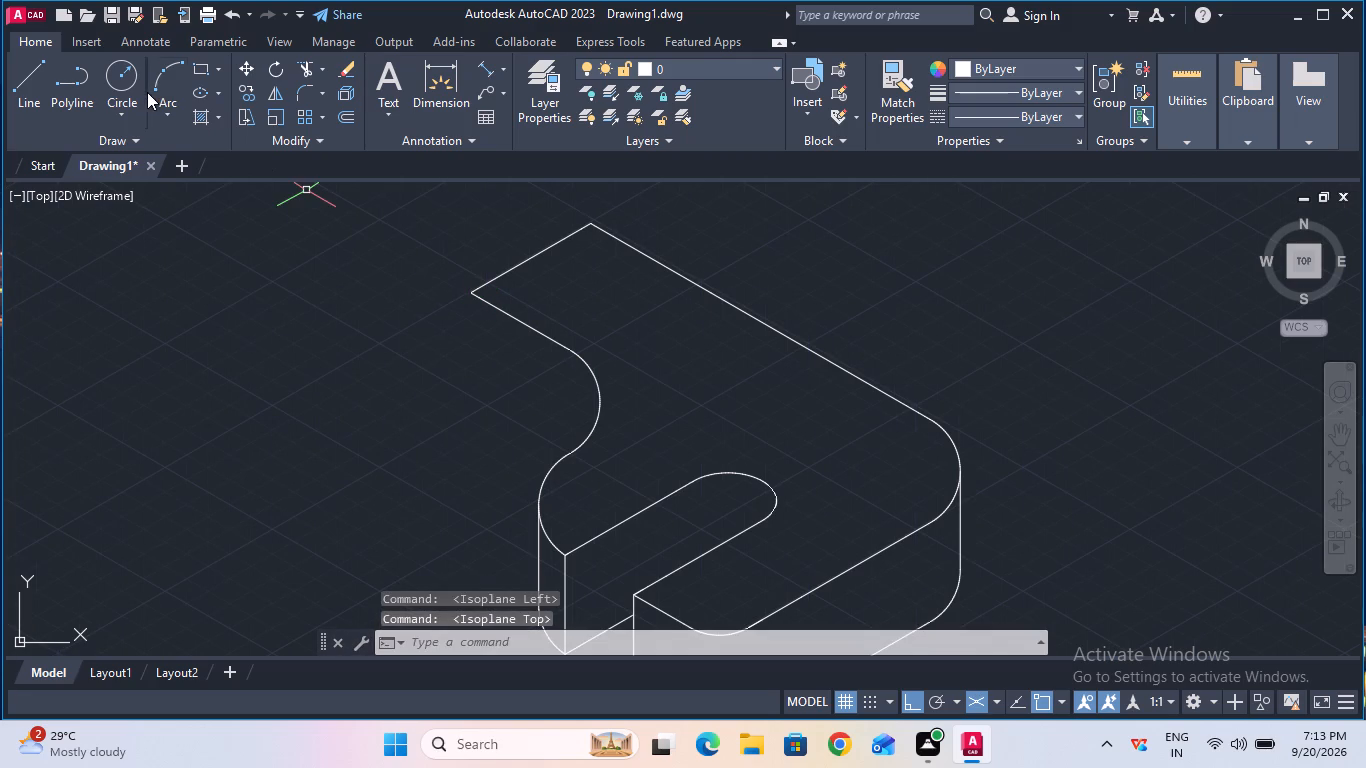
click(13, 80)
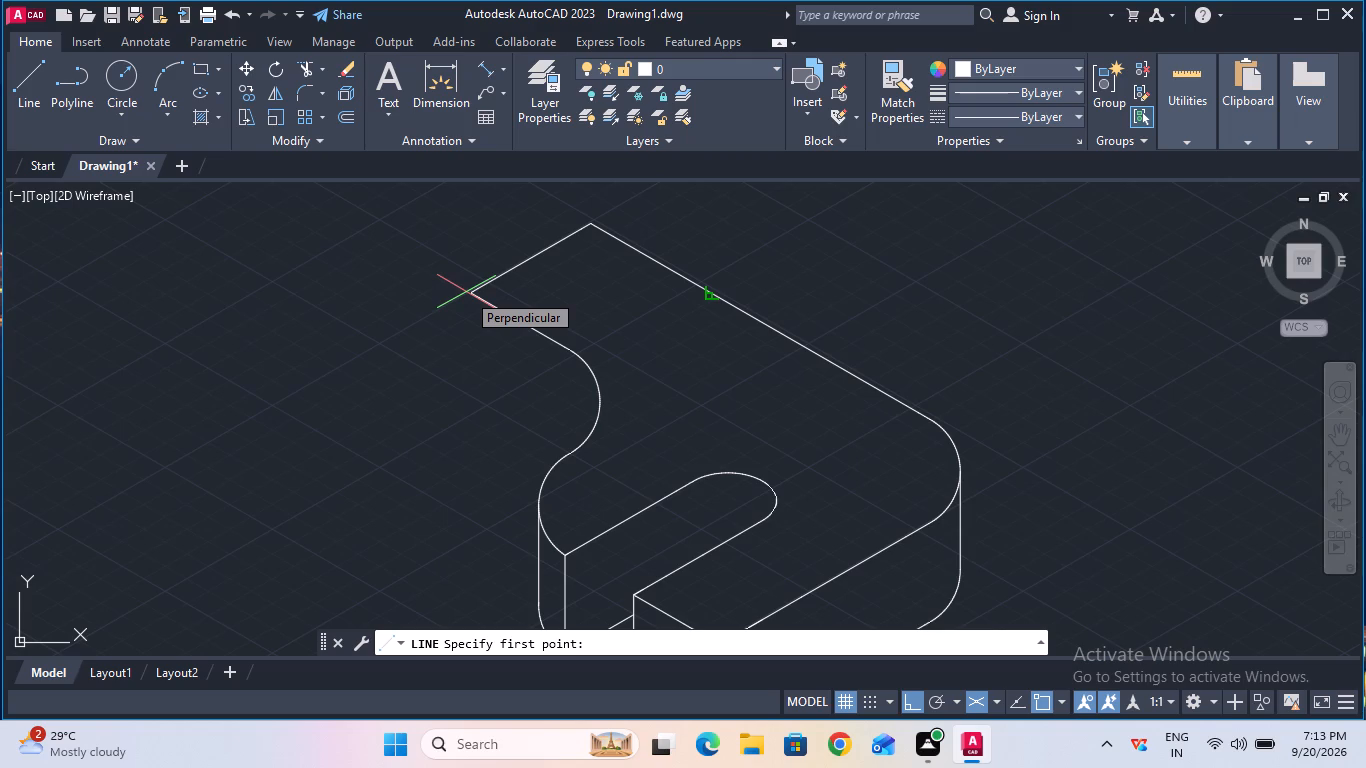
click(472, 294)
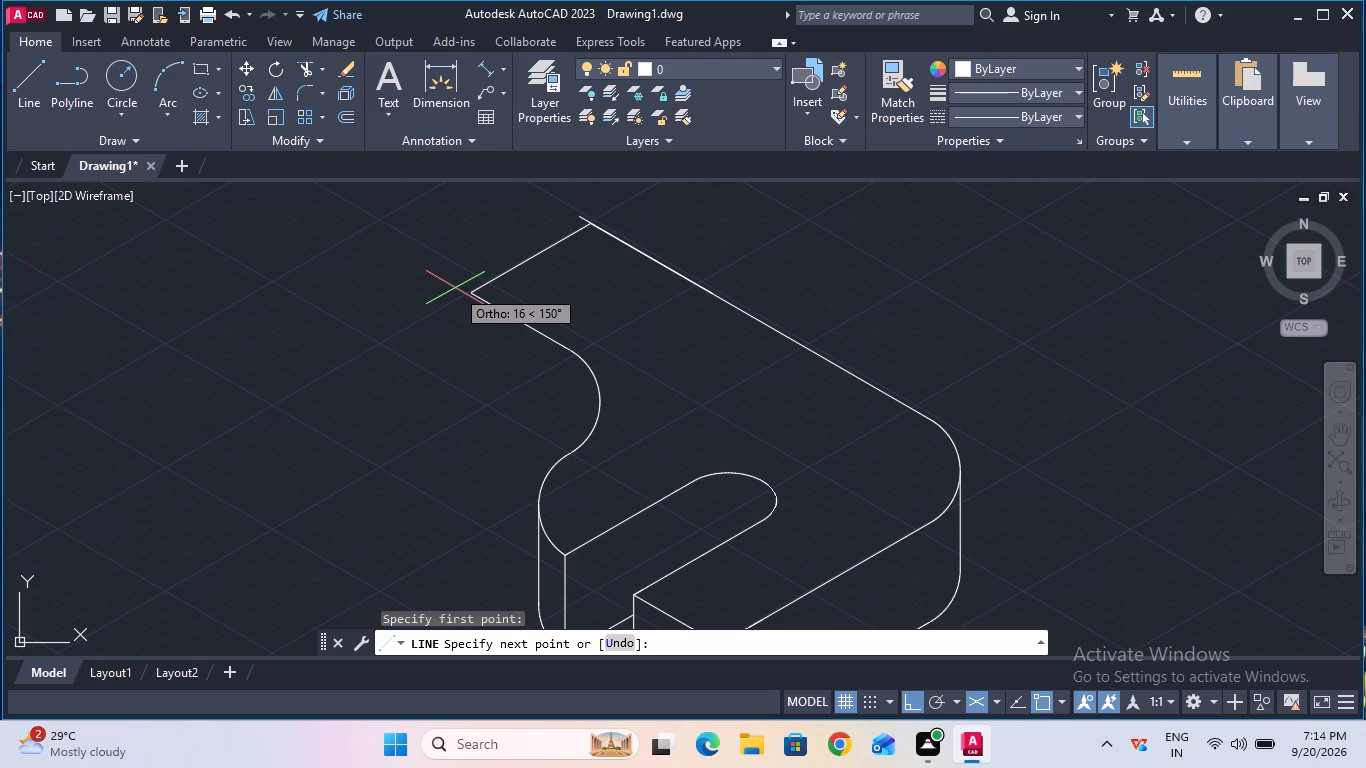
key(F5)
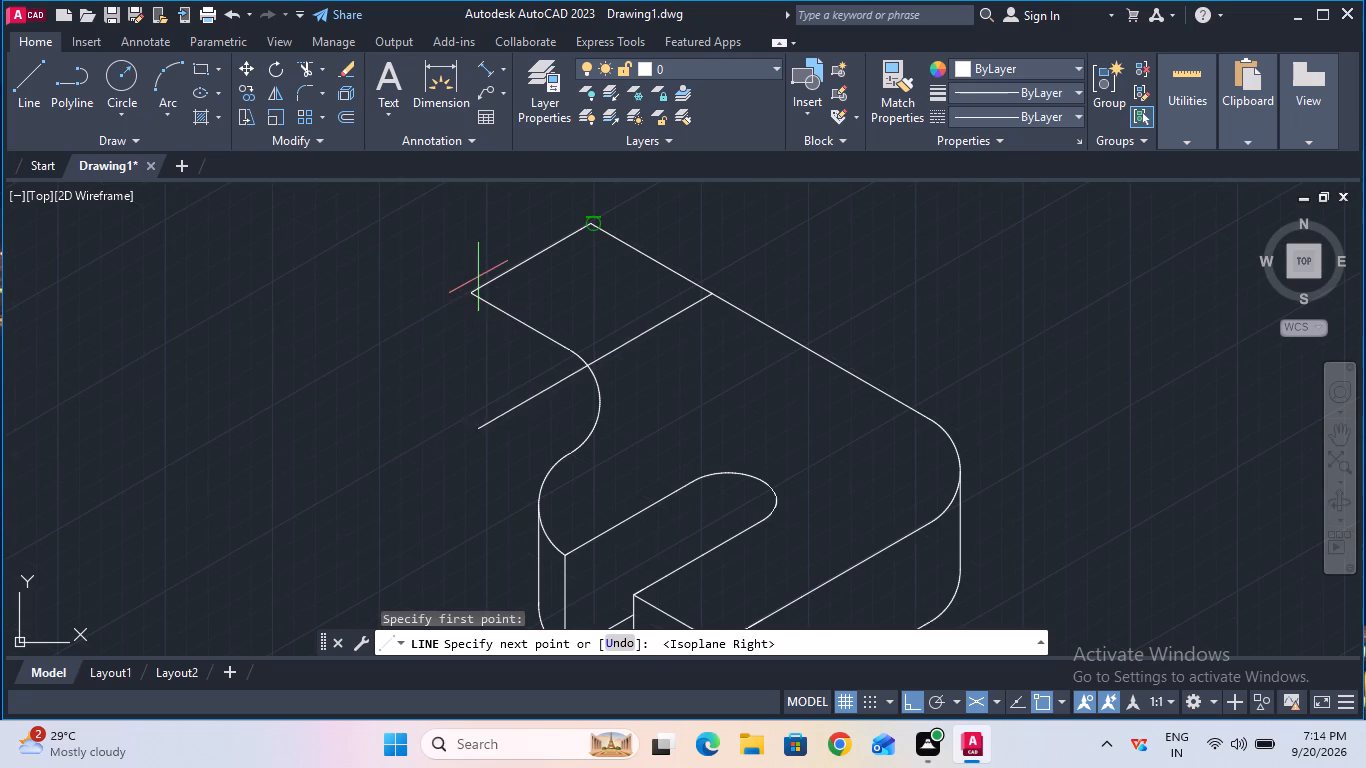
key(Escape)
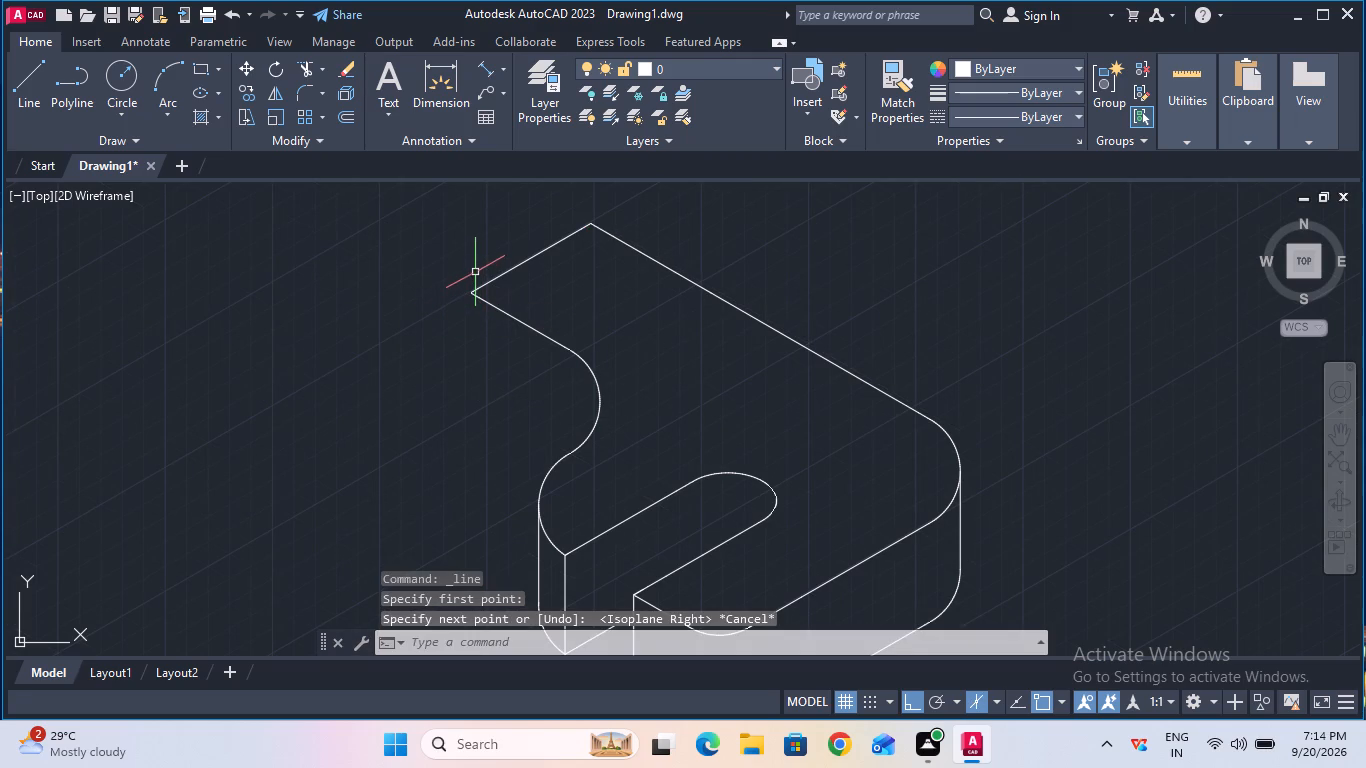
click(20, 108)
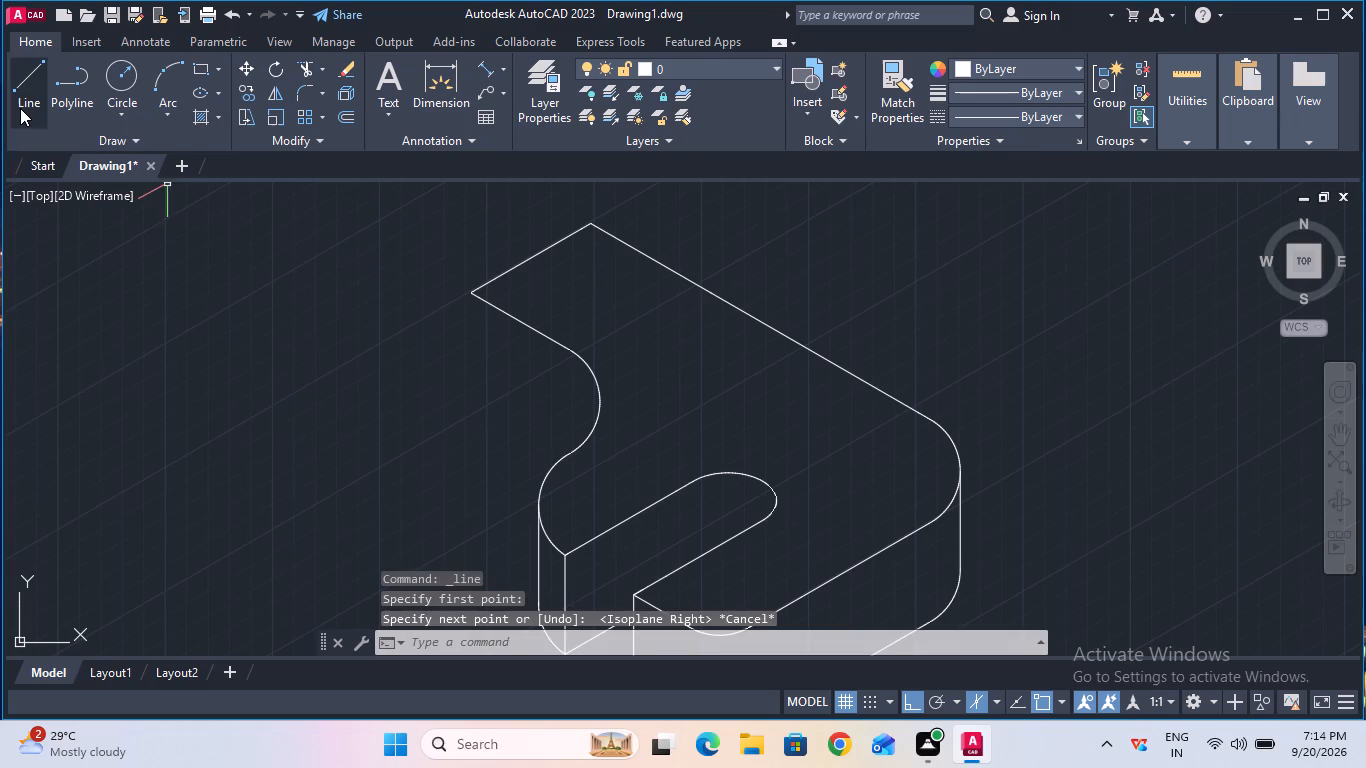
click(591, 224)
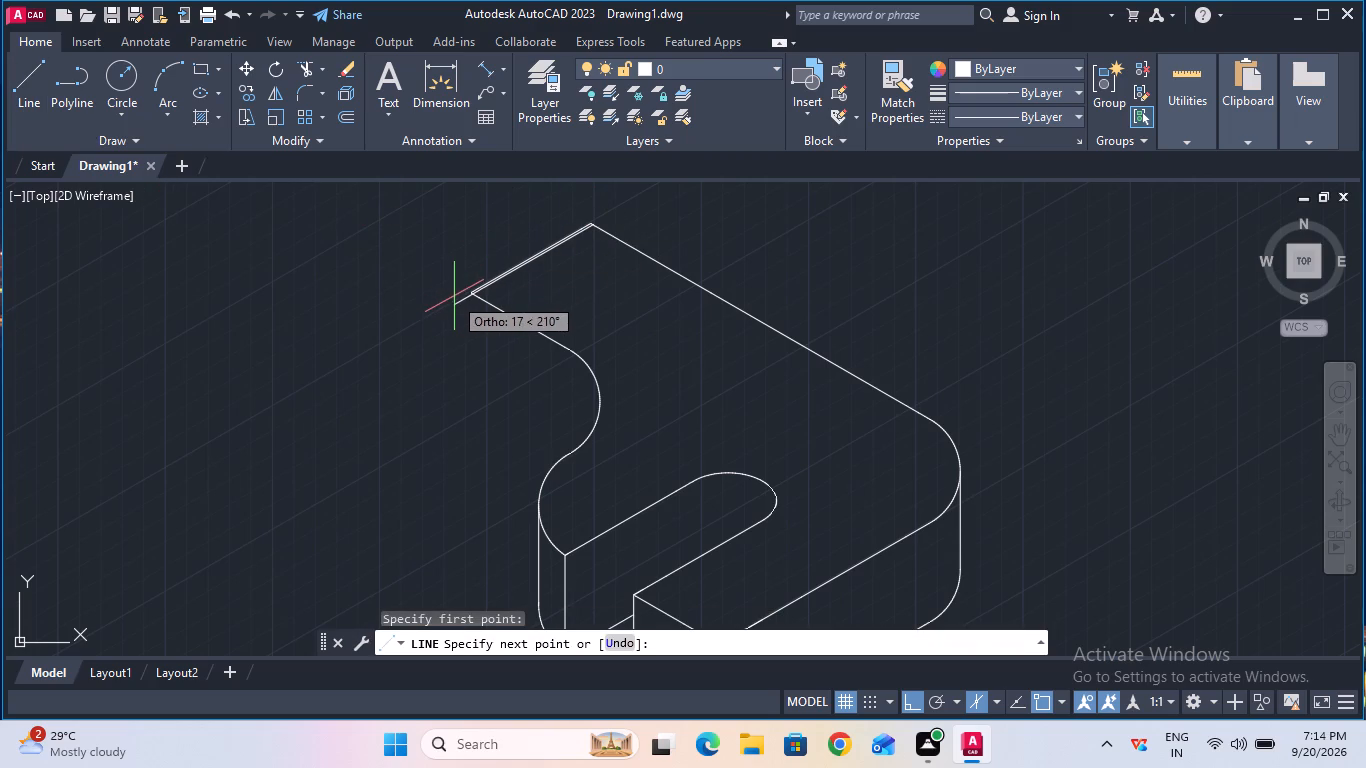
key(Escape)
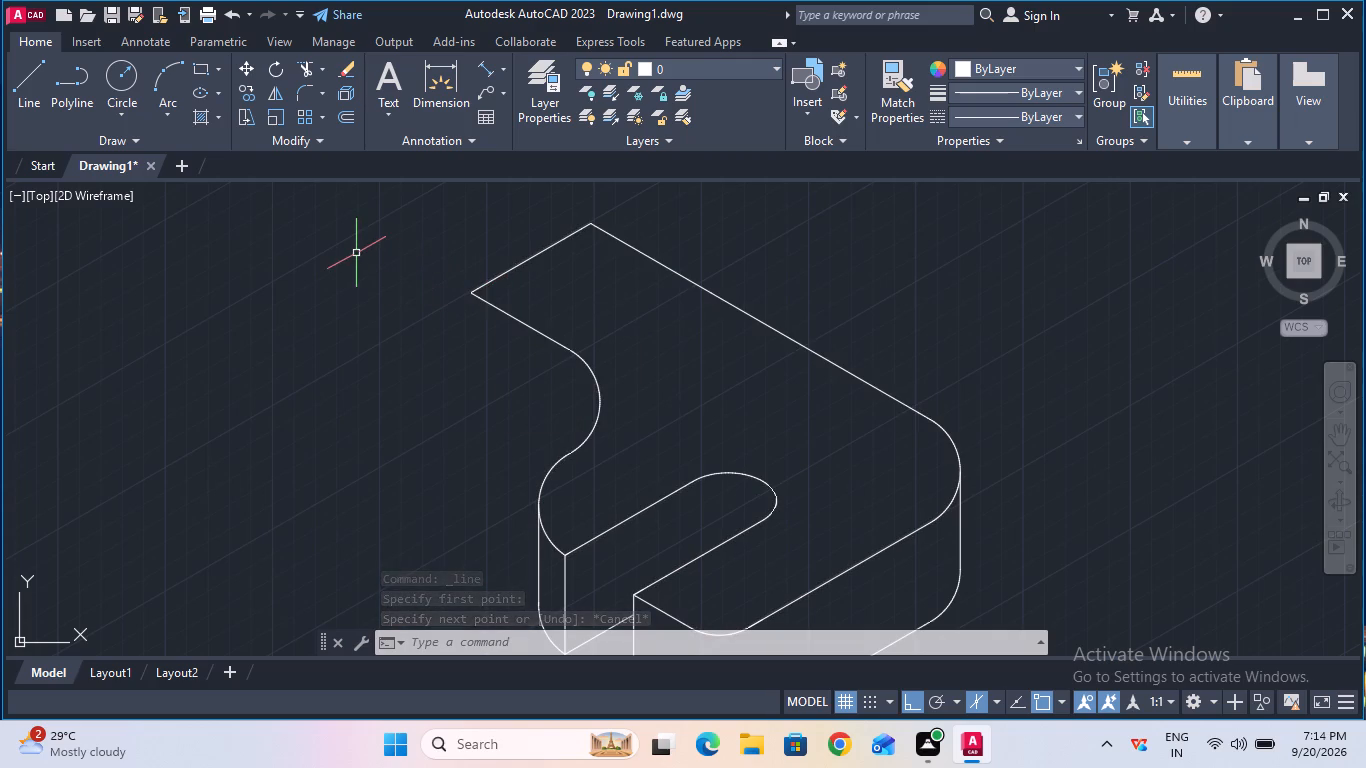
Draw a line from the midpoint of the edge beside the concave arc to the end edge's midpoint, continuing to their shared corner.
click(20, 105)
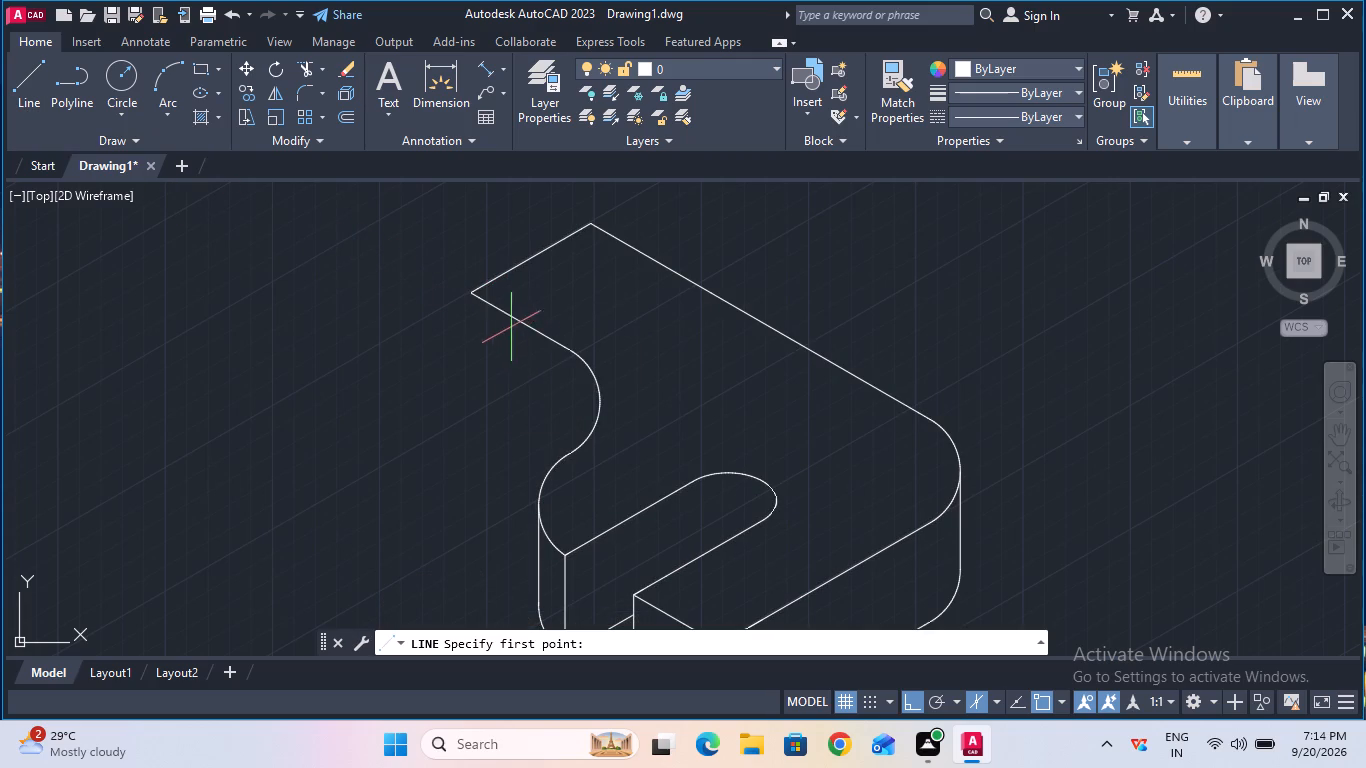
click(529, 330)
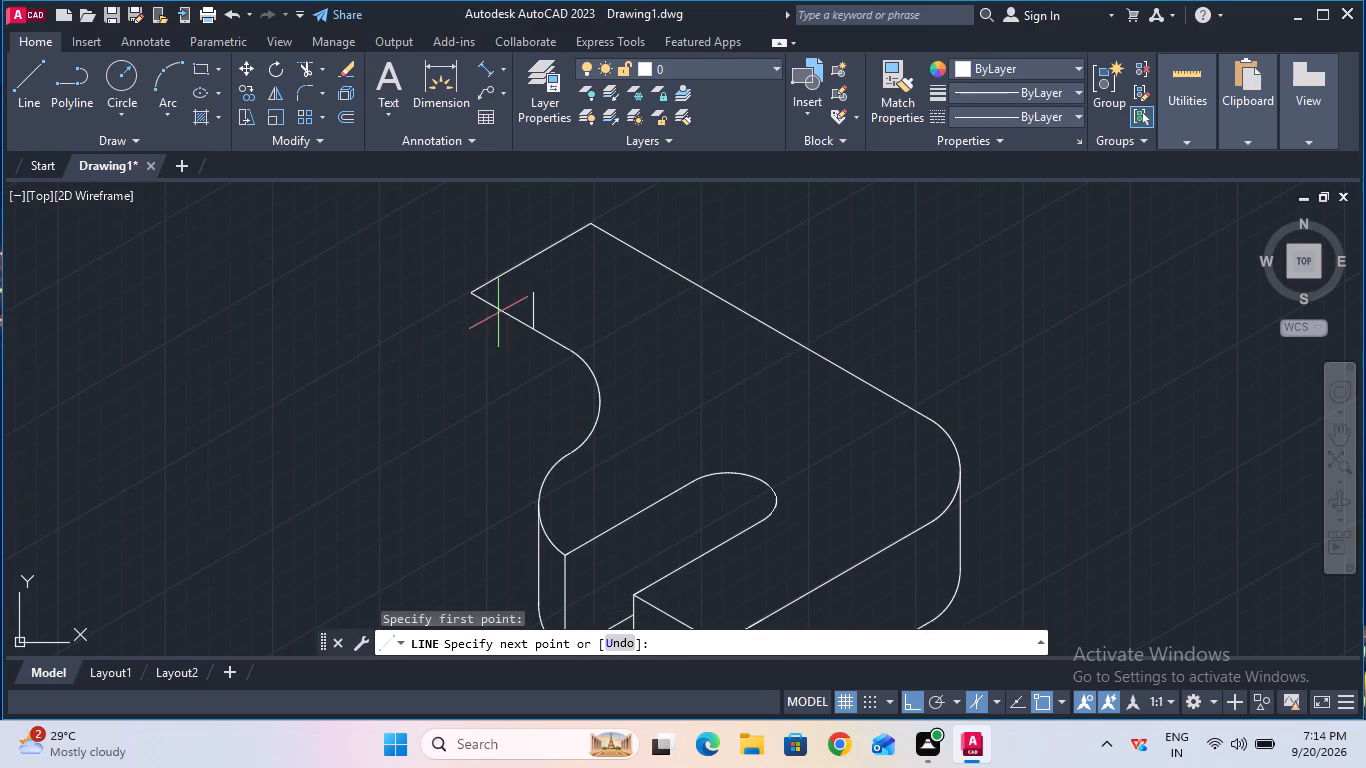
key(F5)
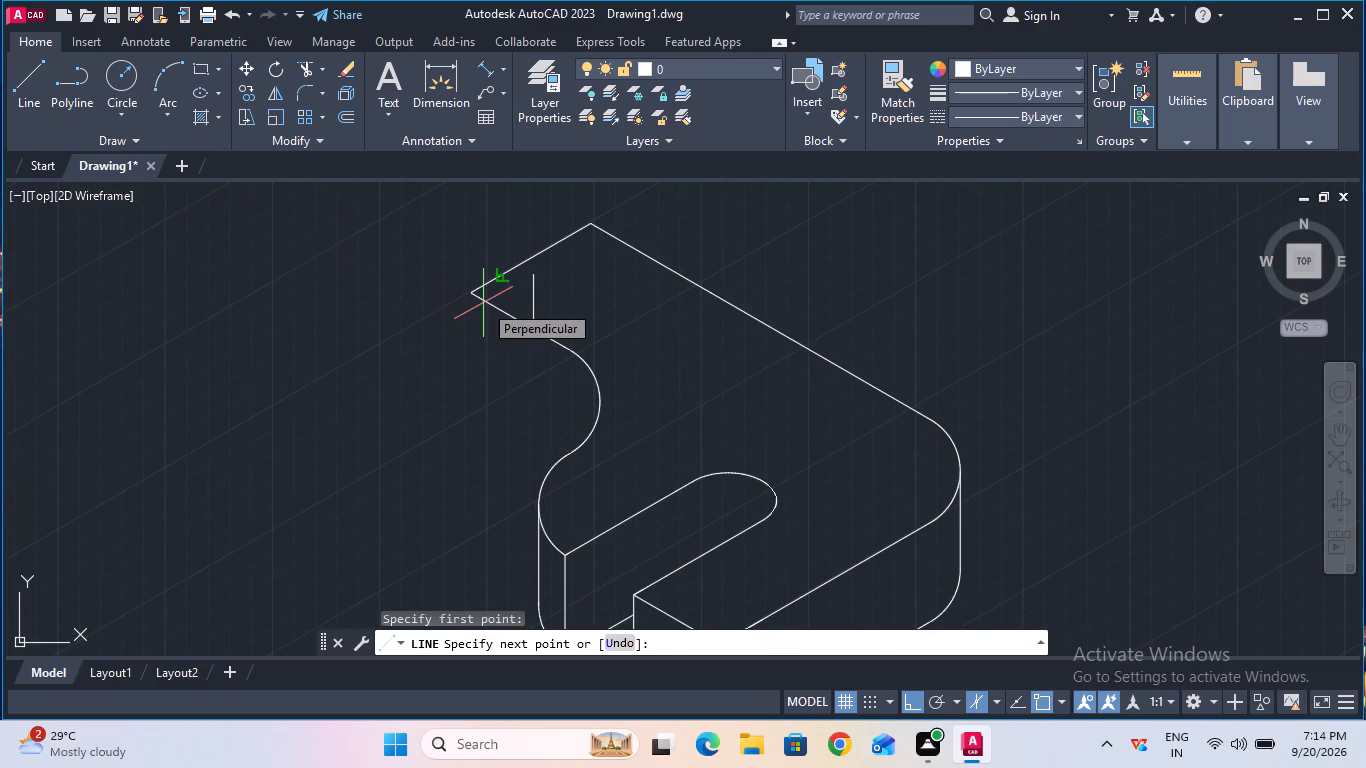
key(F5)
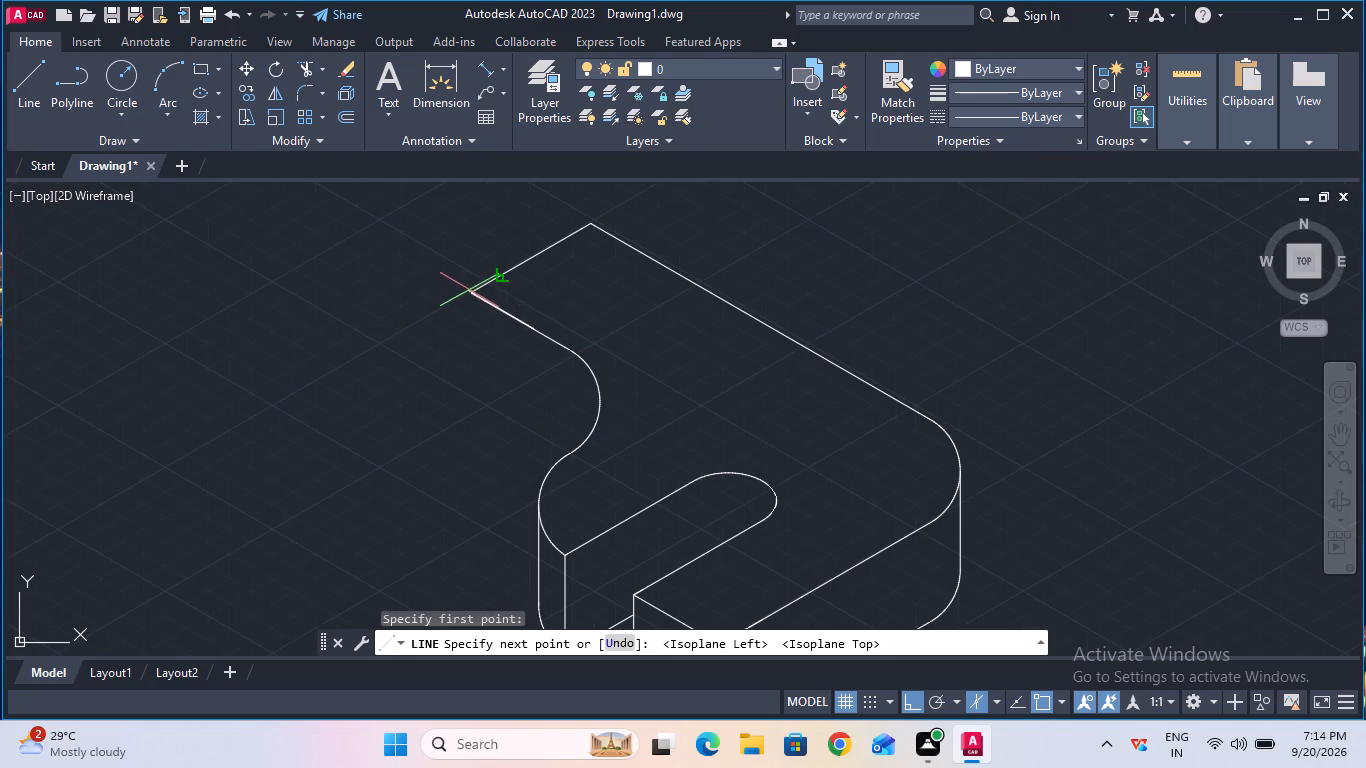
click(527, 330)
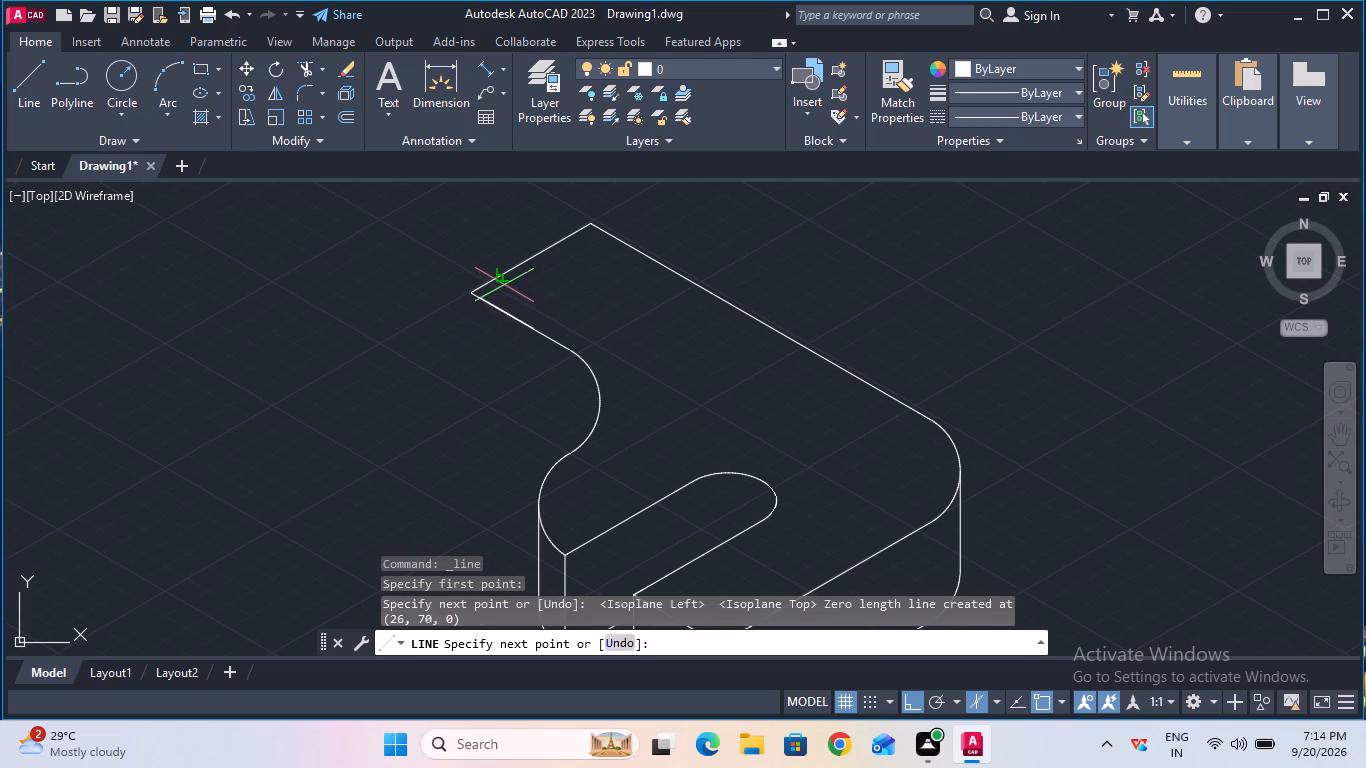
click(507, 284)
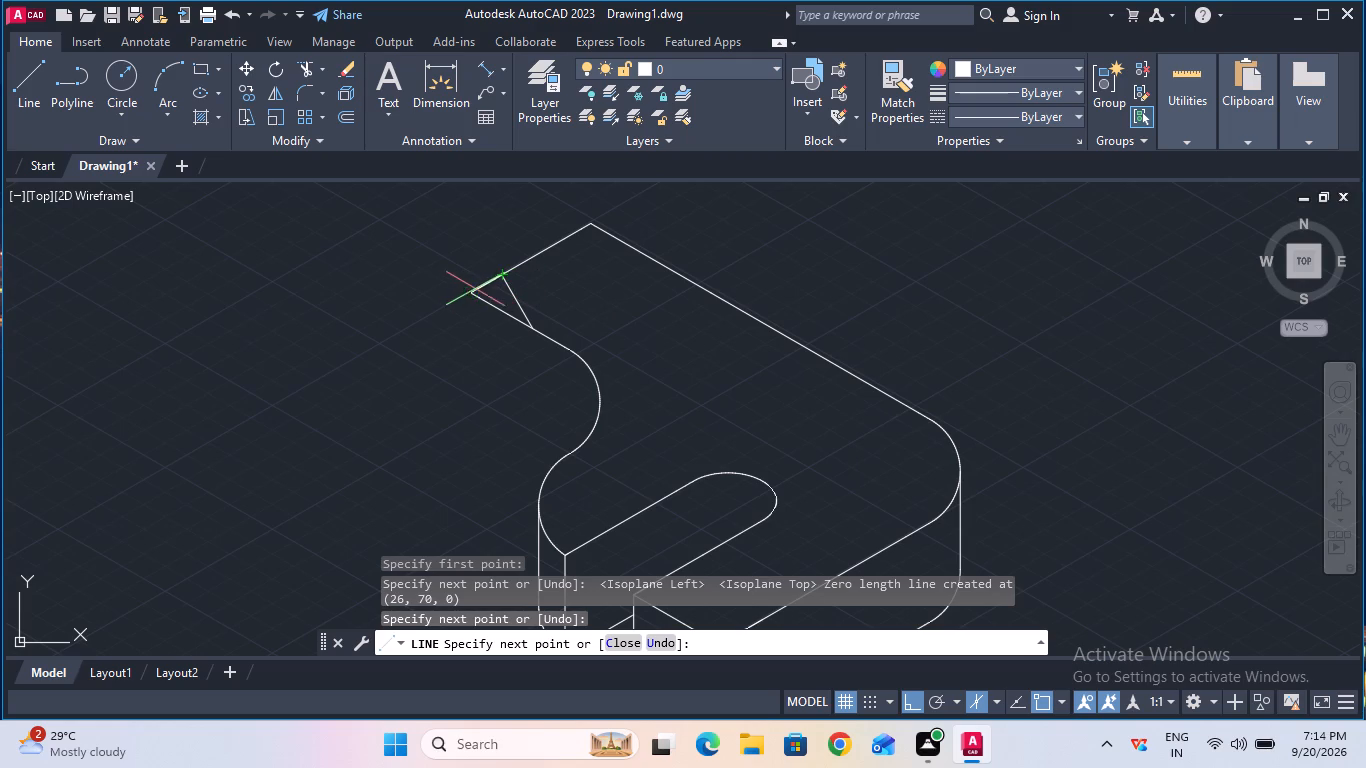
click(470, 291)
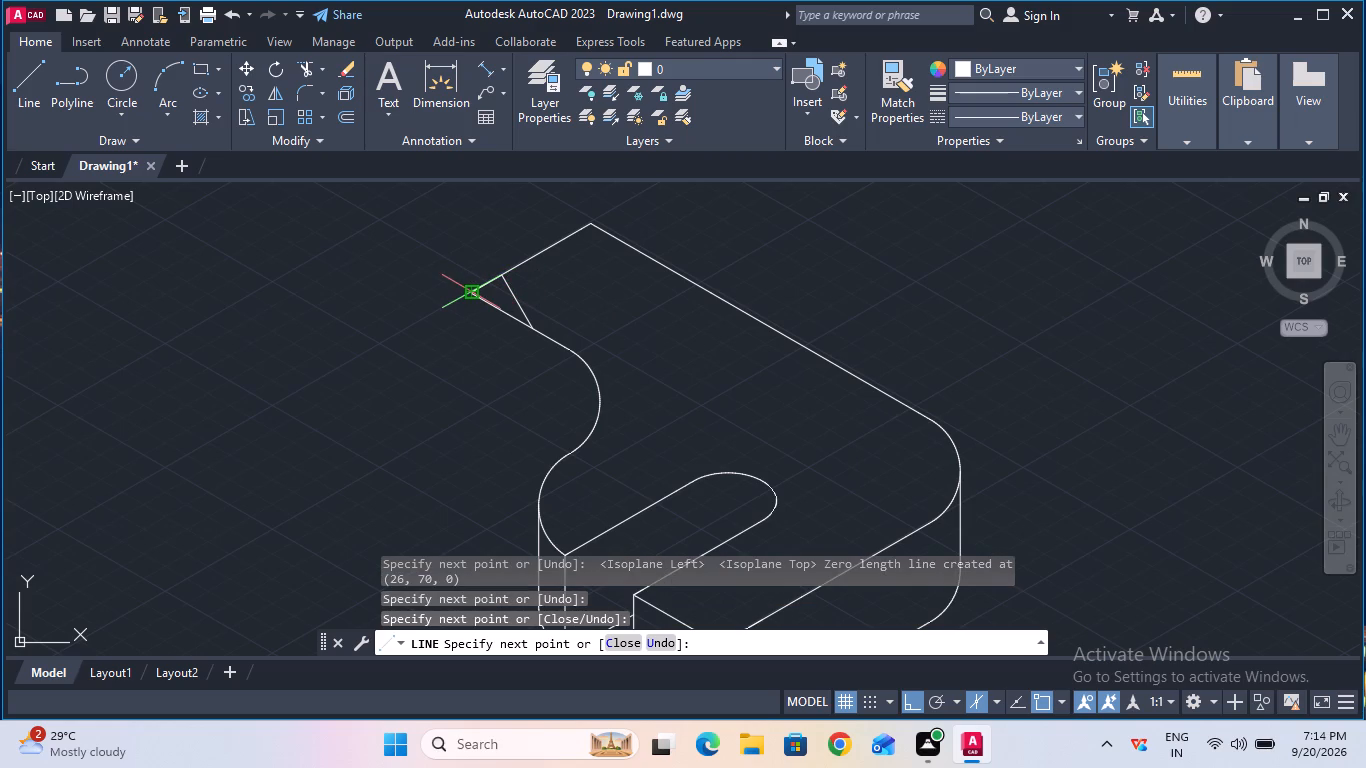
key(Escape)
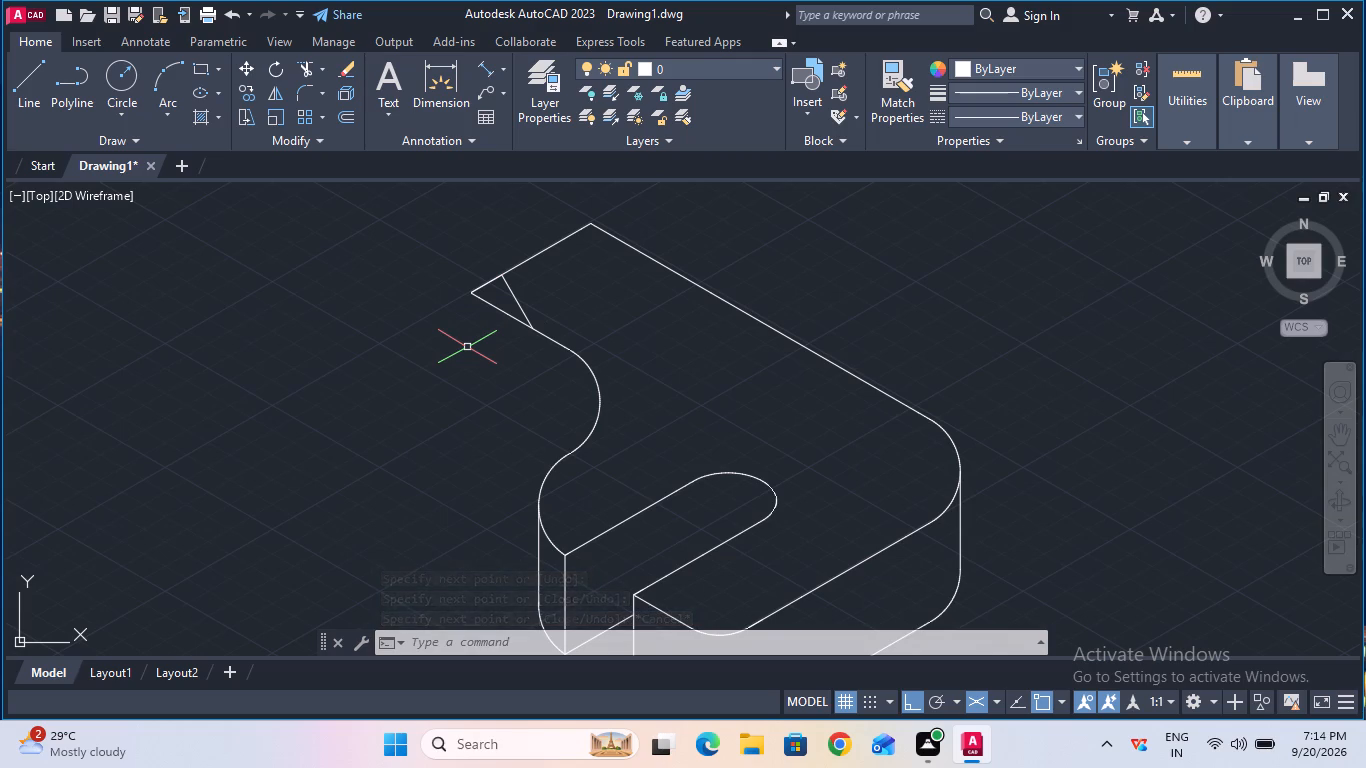
Draw a 2 mm vertical line downward from the corner where the end edge meets the edge beside the concave arc.
click(35, 94)
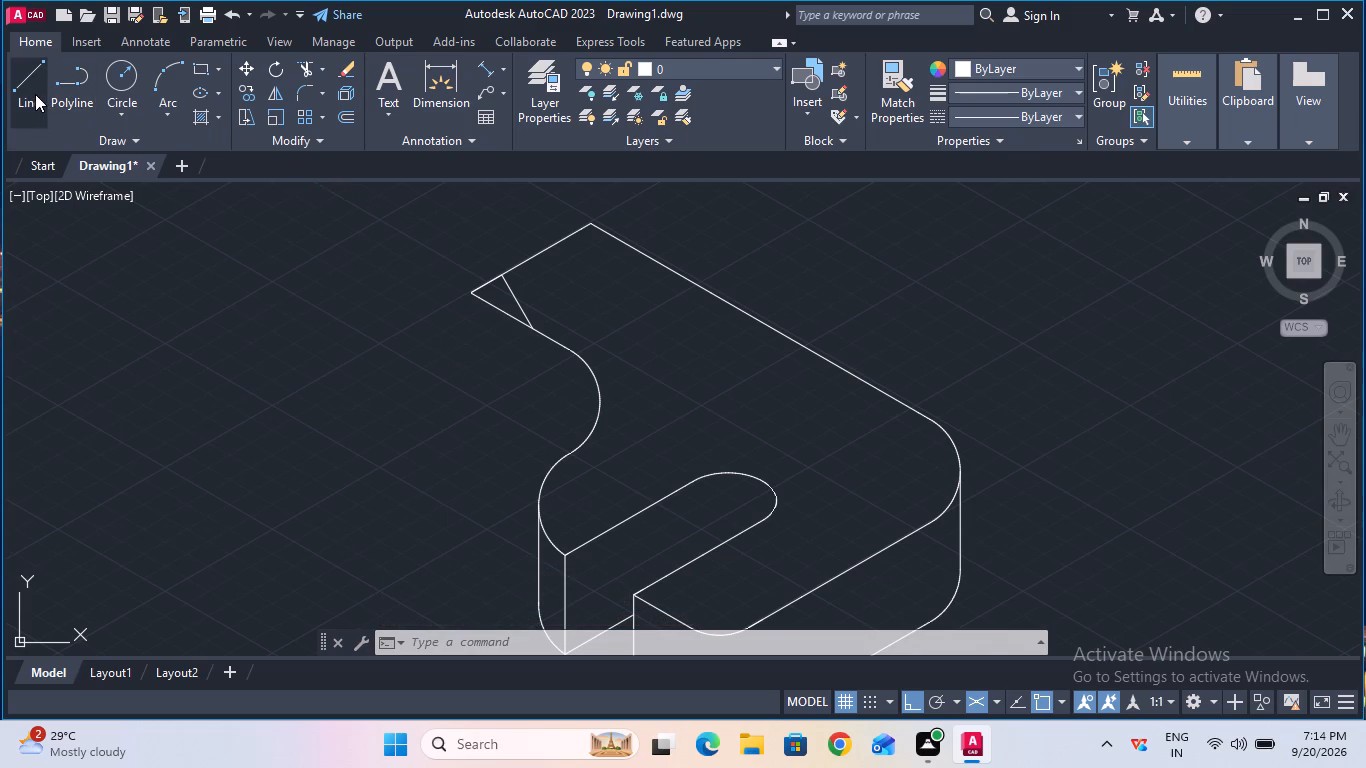
click(474, 295)
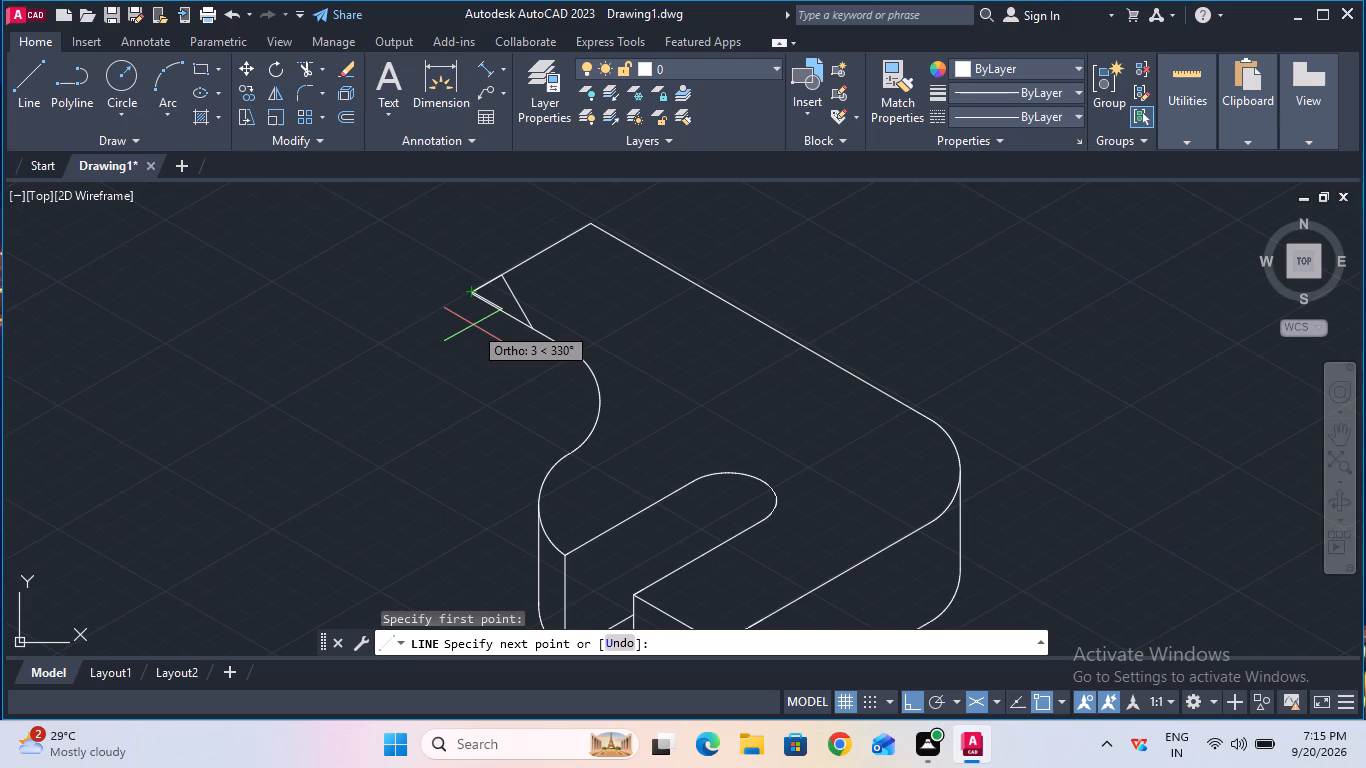
key(F5)
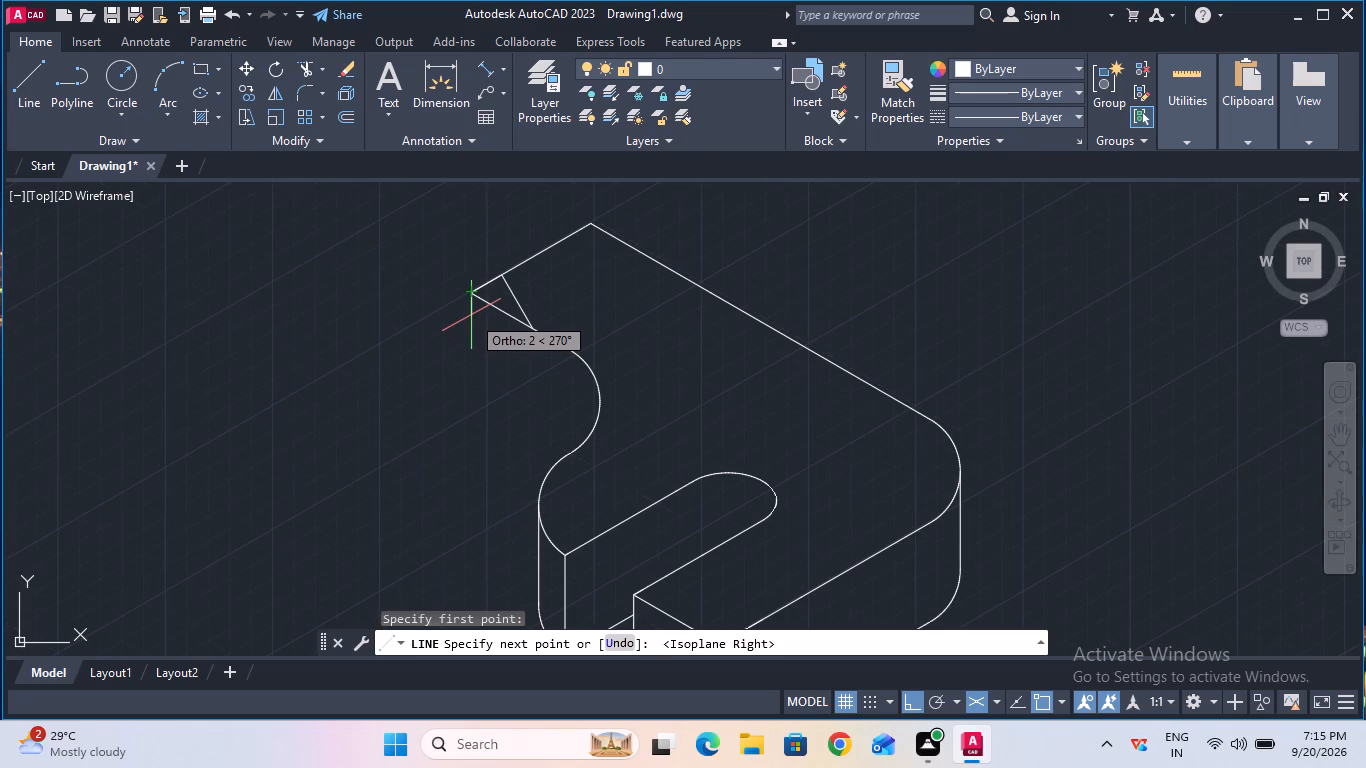
key(2)
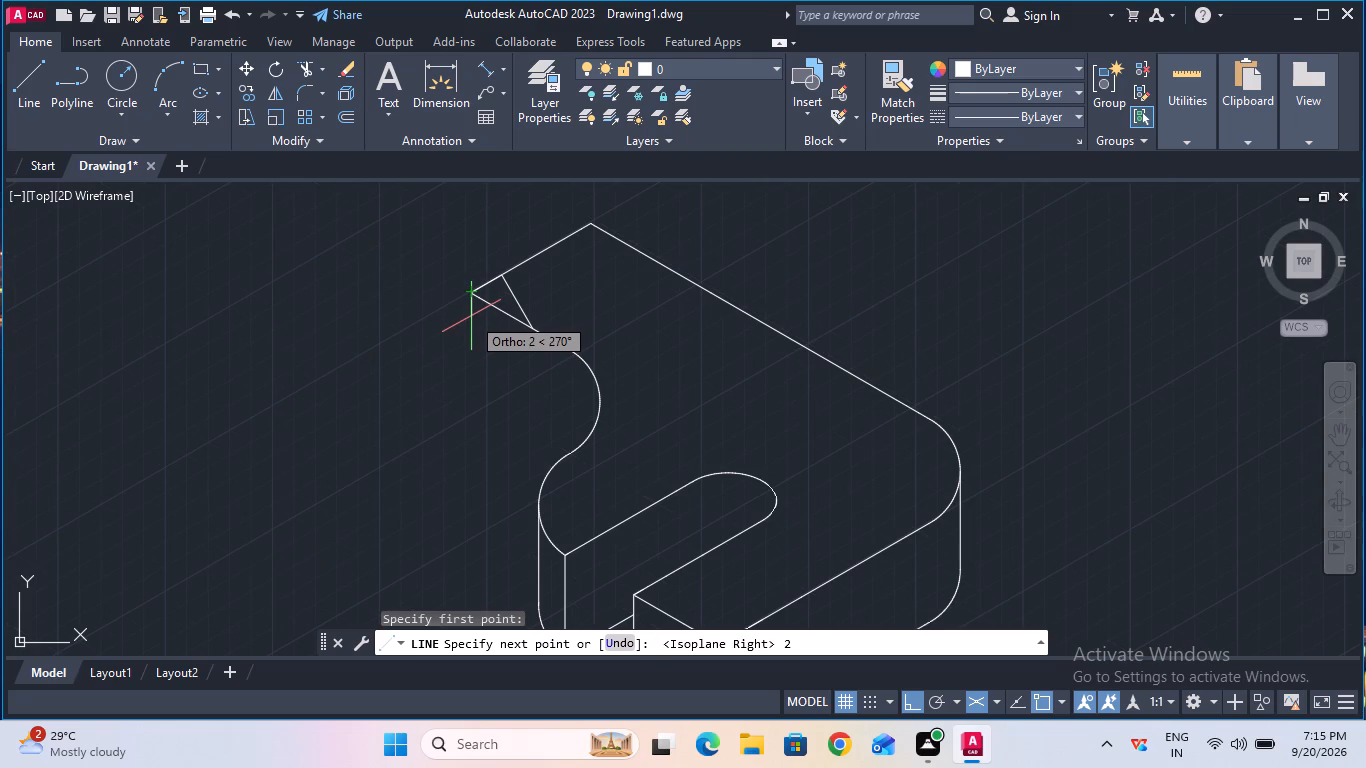
key(Return)
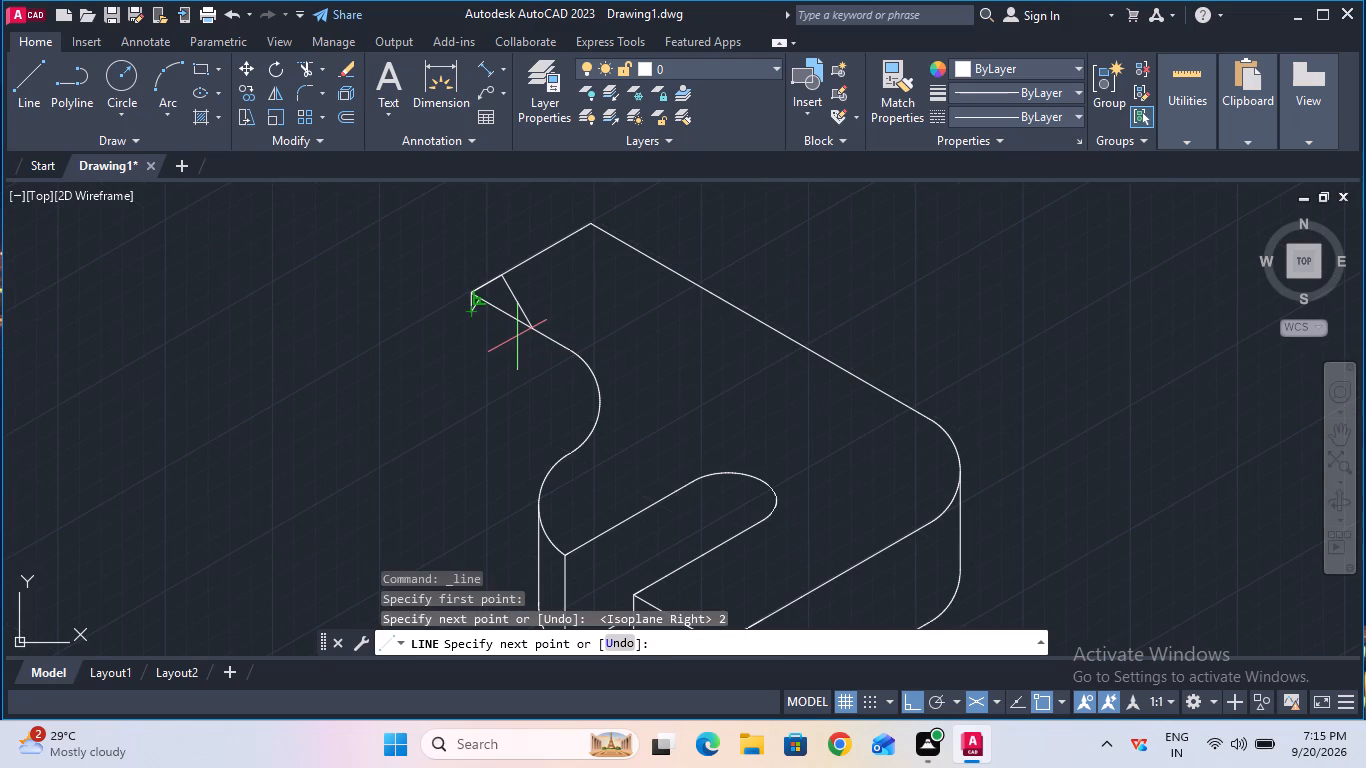
key(Escape)
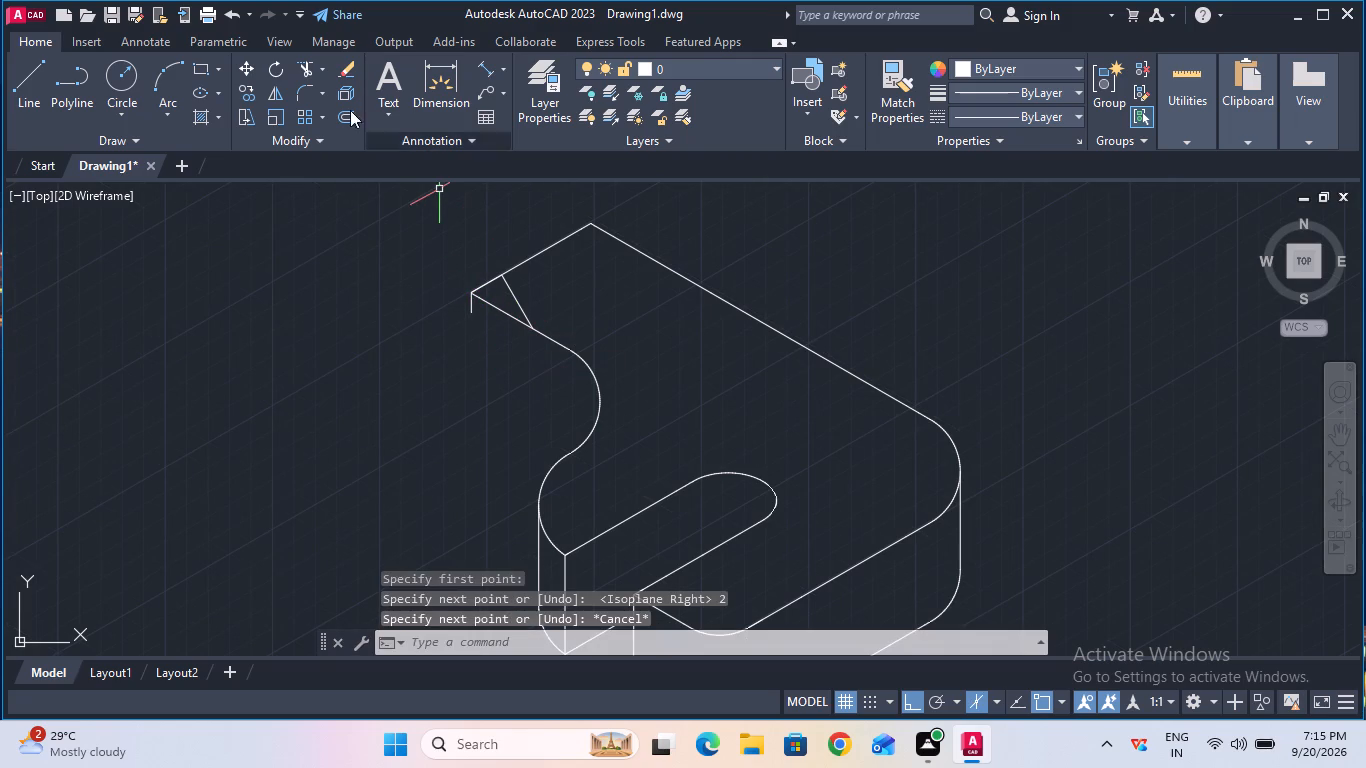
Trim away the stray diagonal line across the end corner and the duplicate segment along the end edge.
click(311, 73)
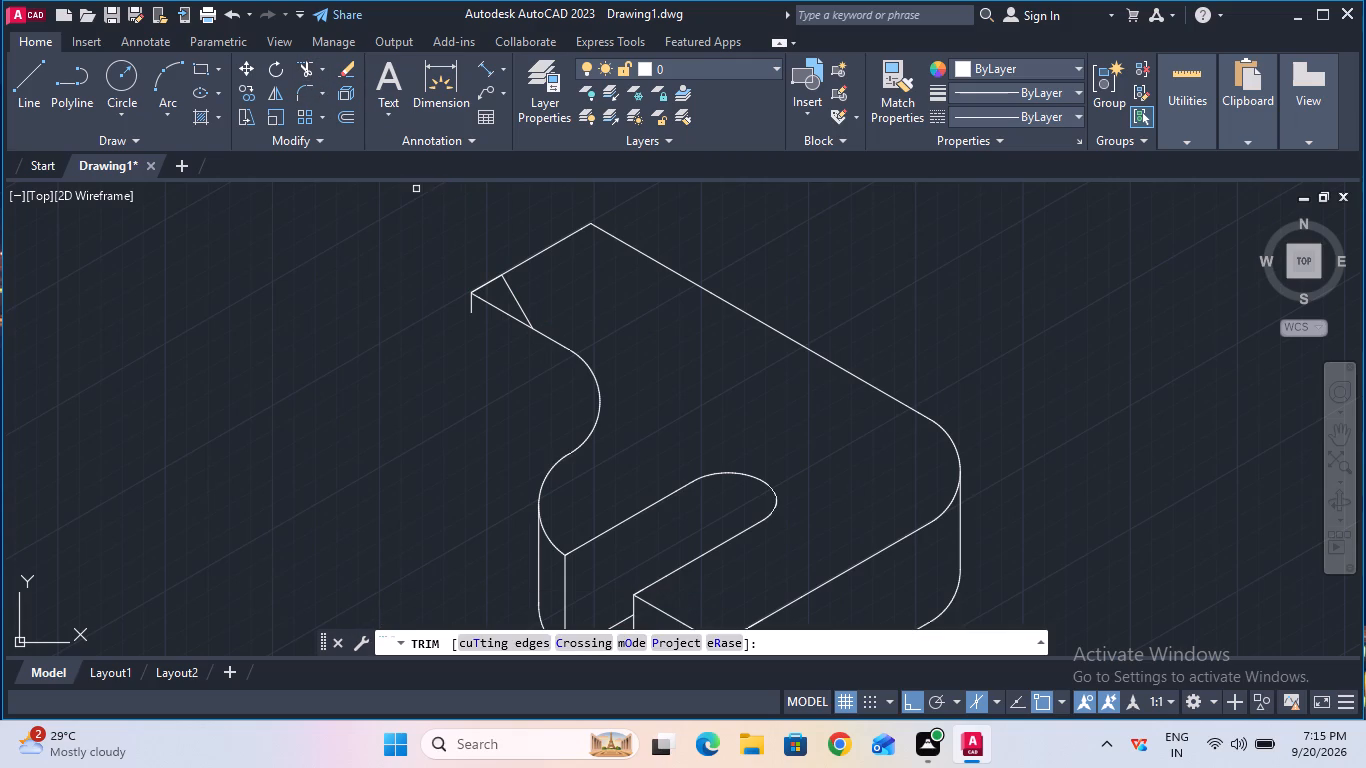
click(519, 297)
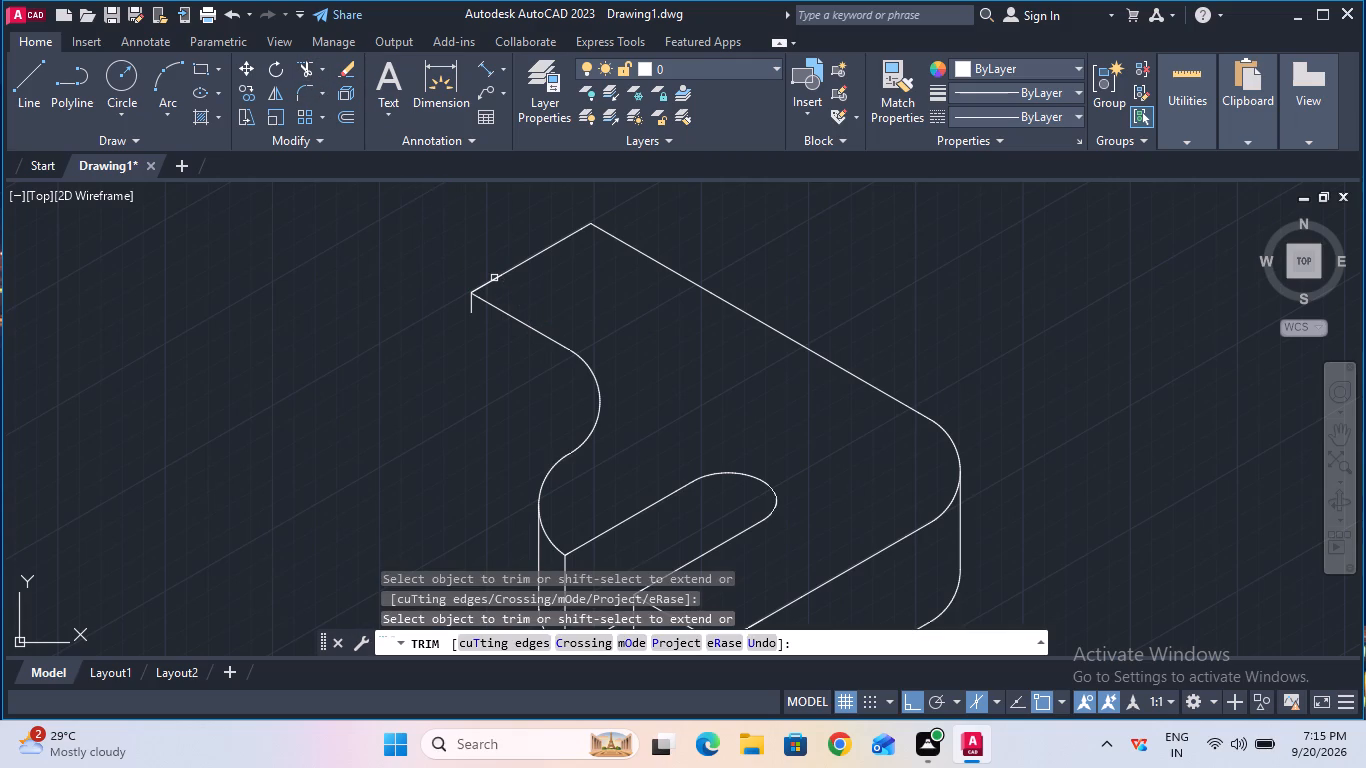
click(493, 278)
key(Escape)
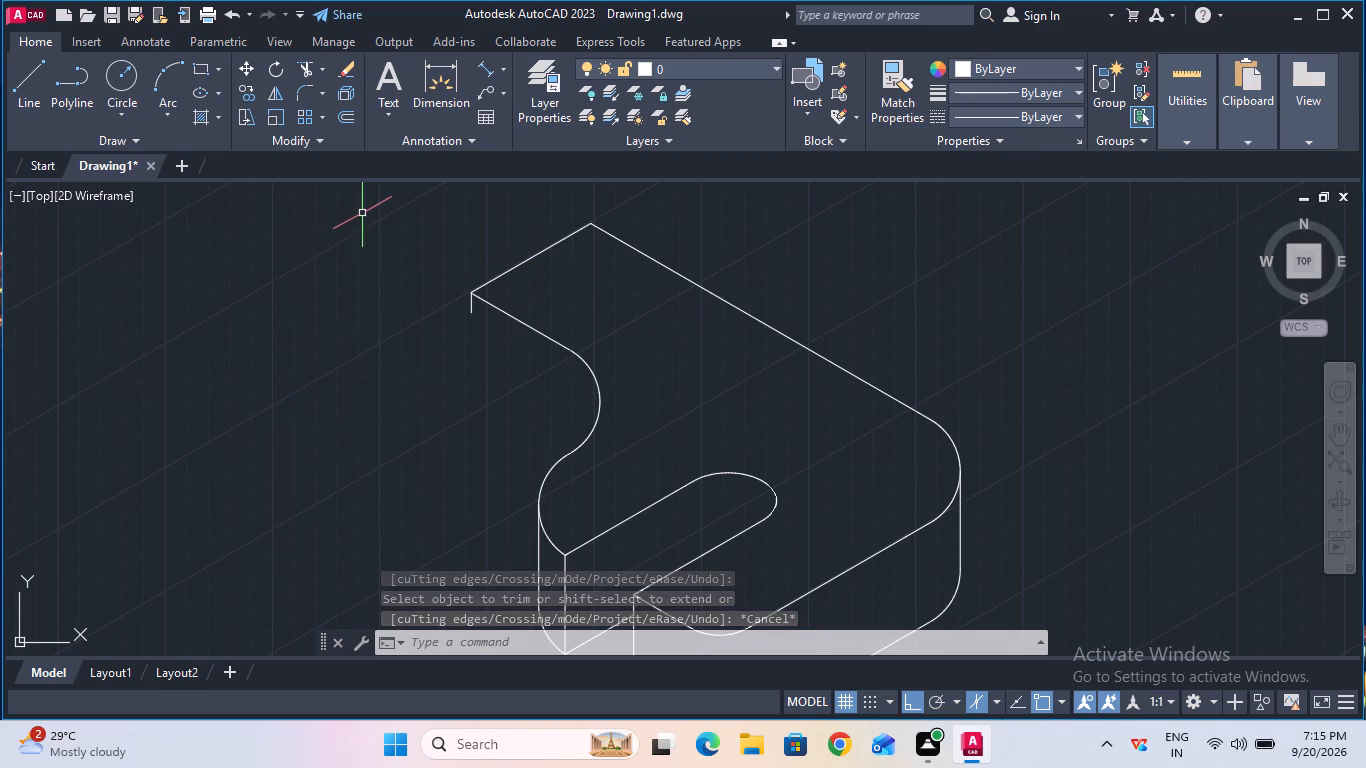
From the short vertical line's lower end, draw a 5 mm isometric line outward, continuing 14 mm parallel to the plate's end edge.
key(F5)
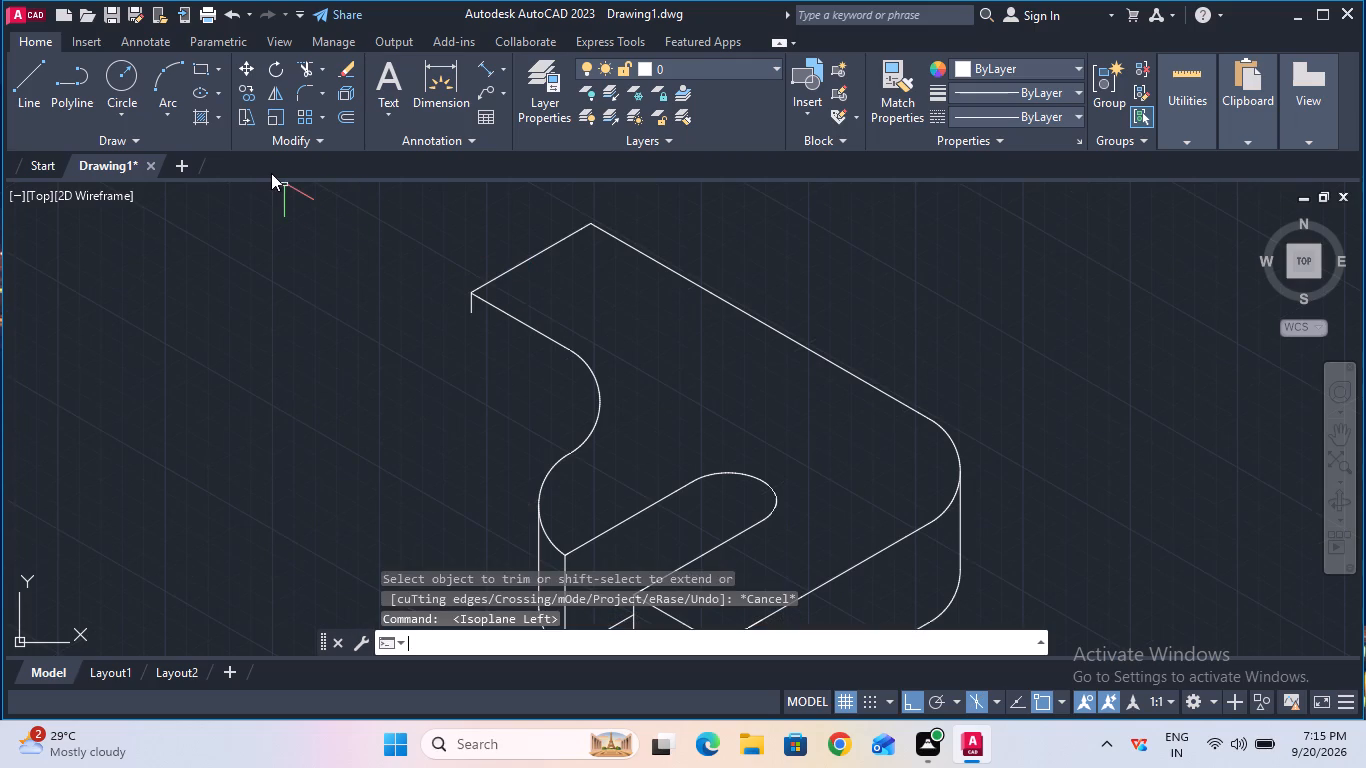
key(F5)
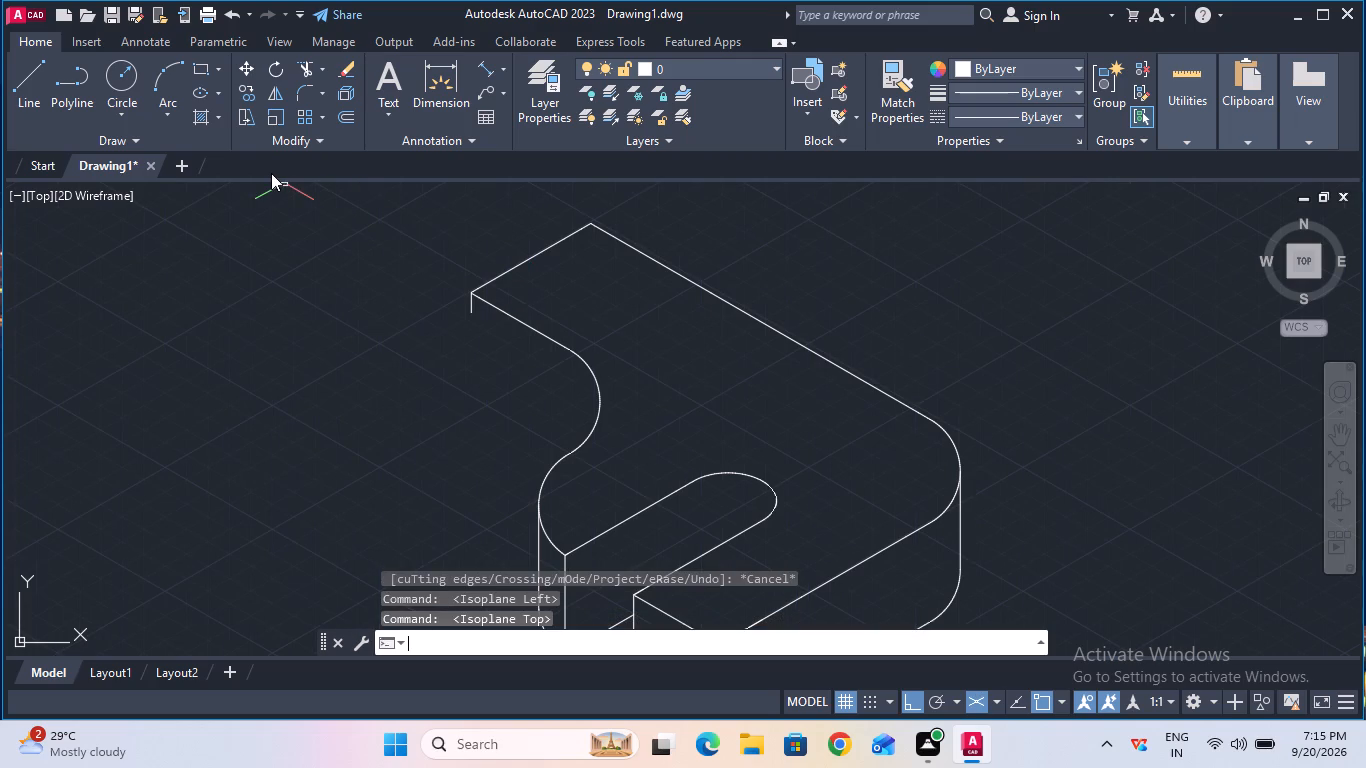
click(24, 88)
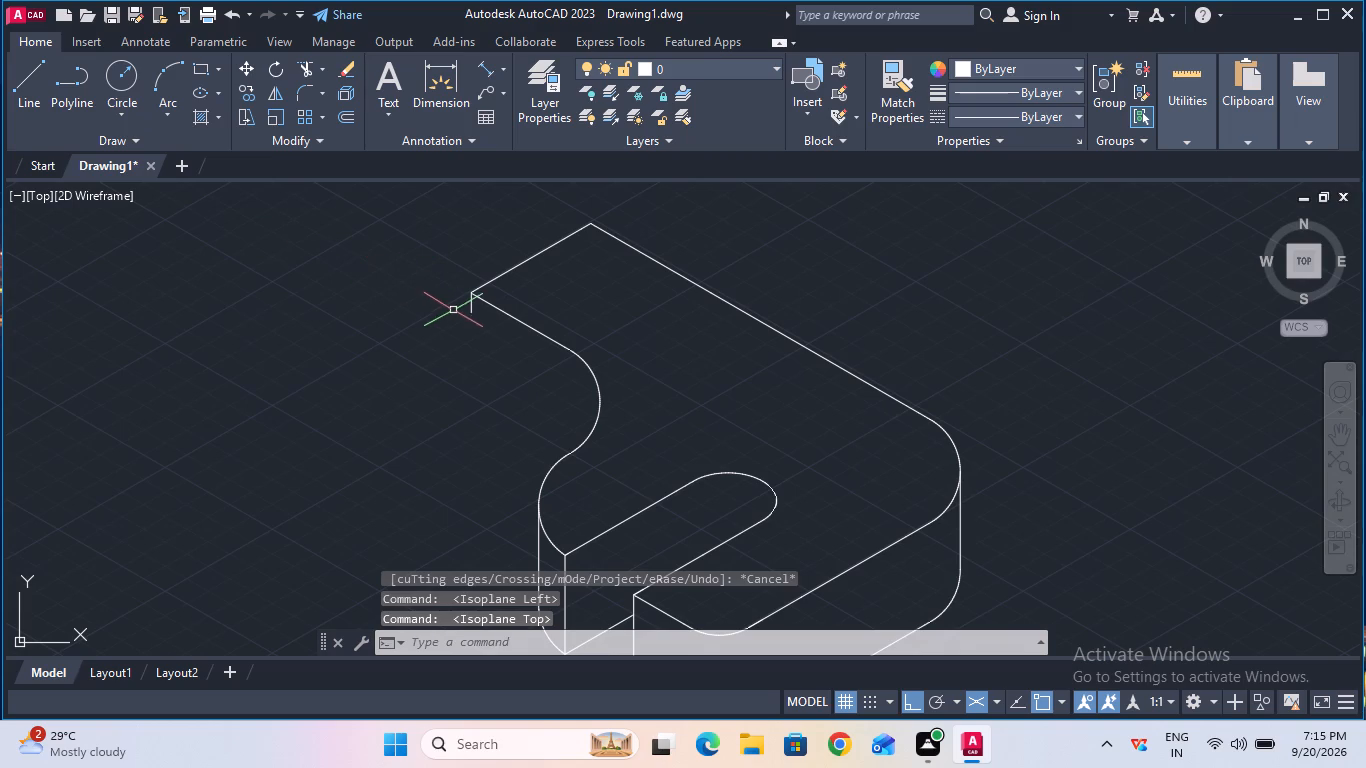
click(39, 88)
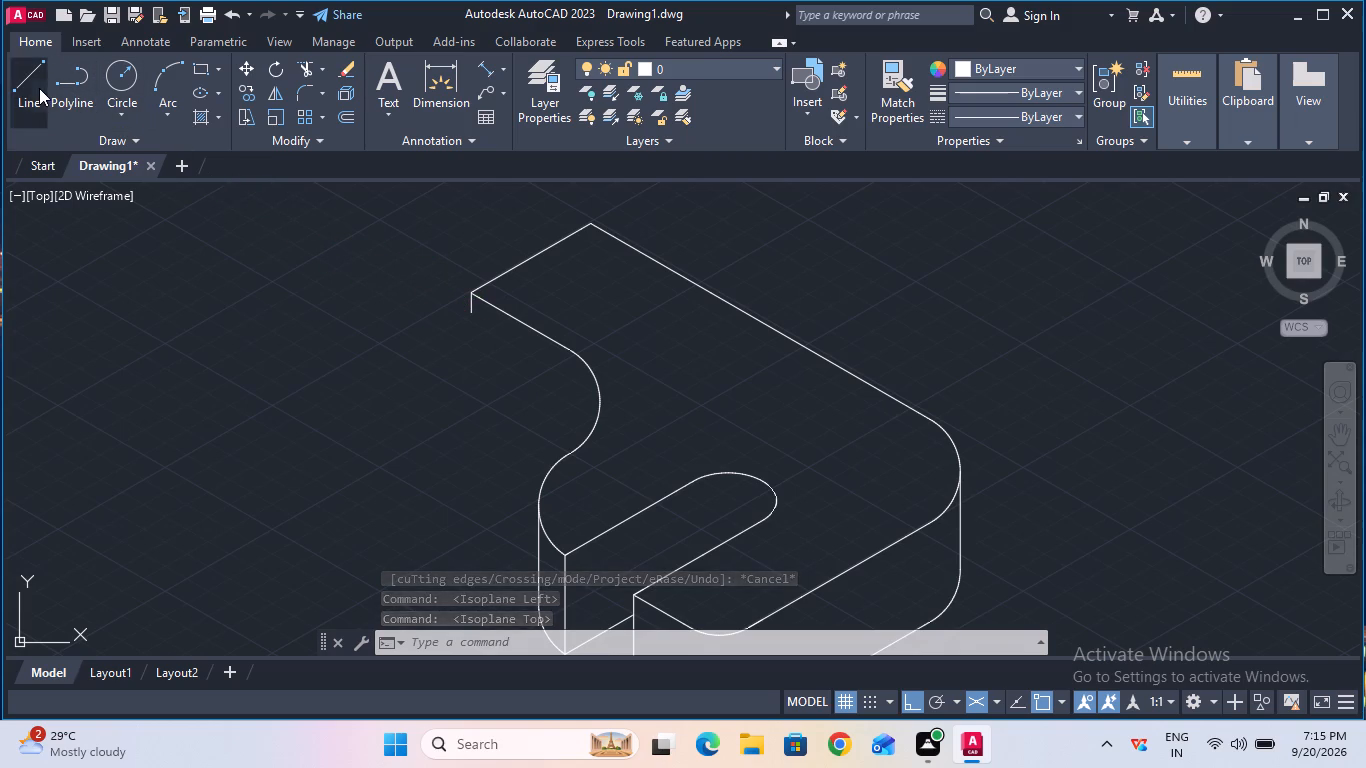
click(473, 320)
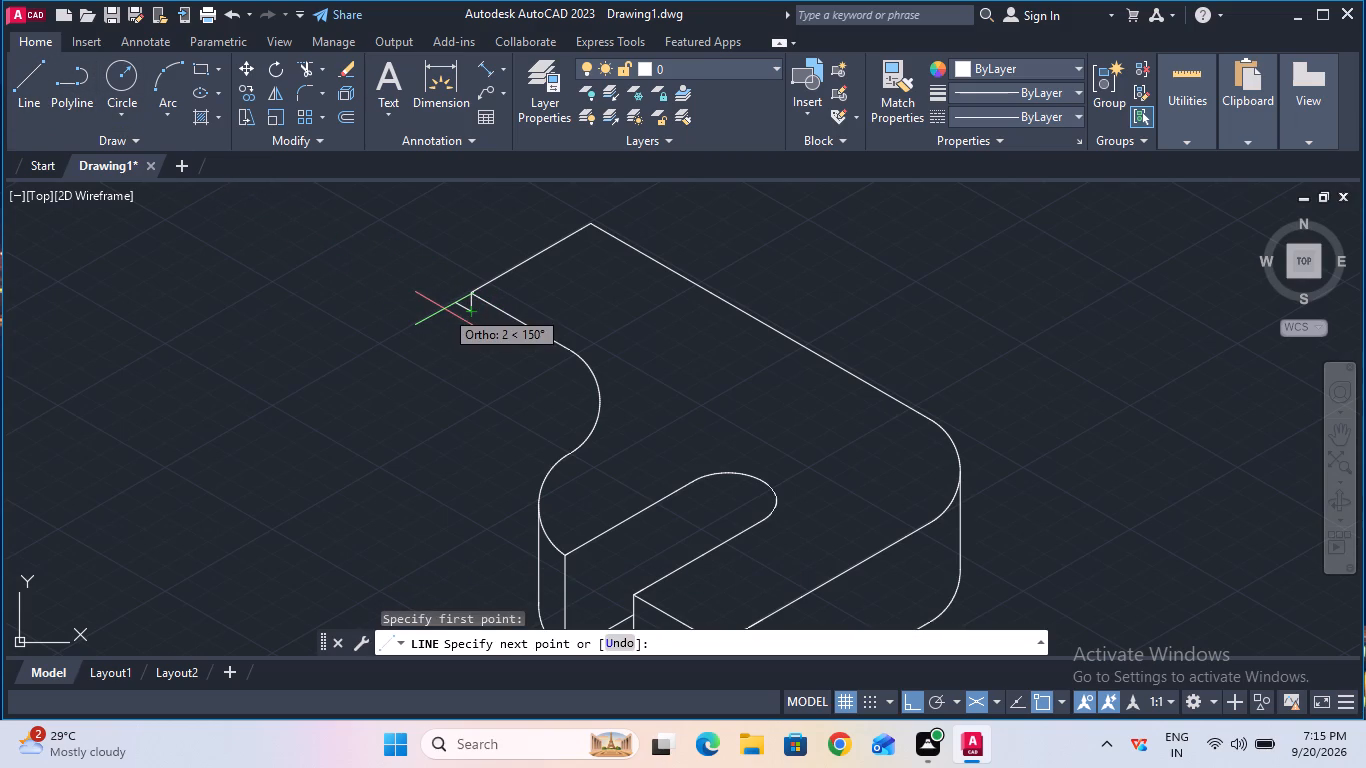
key(5)
key(Return)
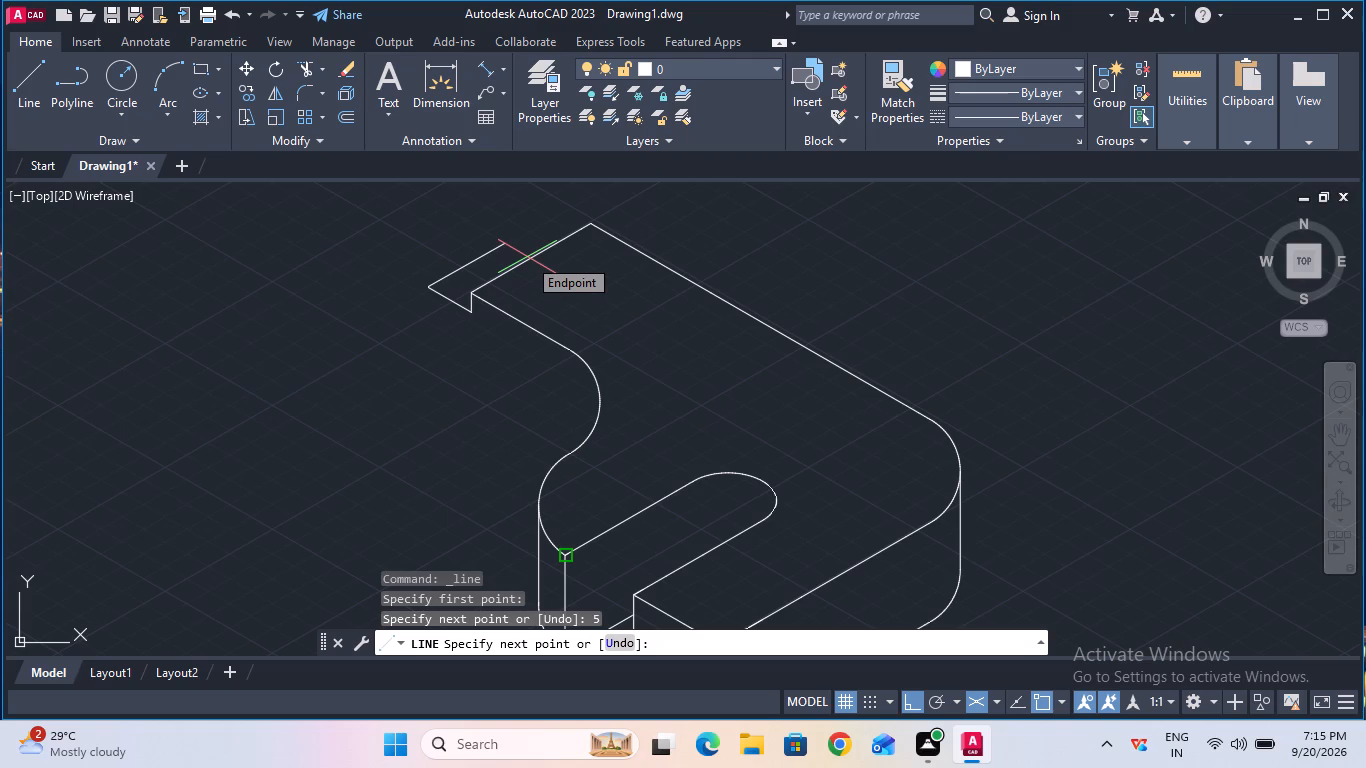
text(14)
key(Return)
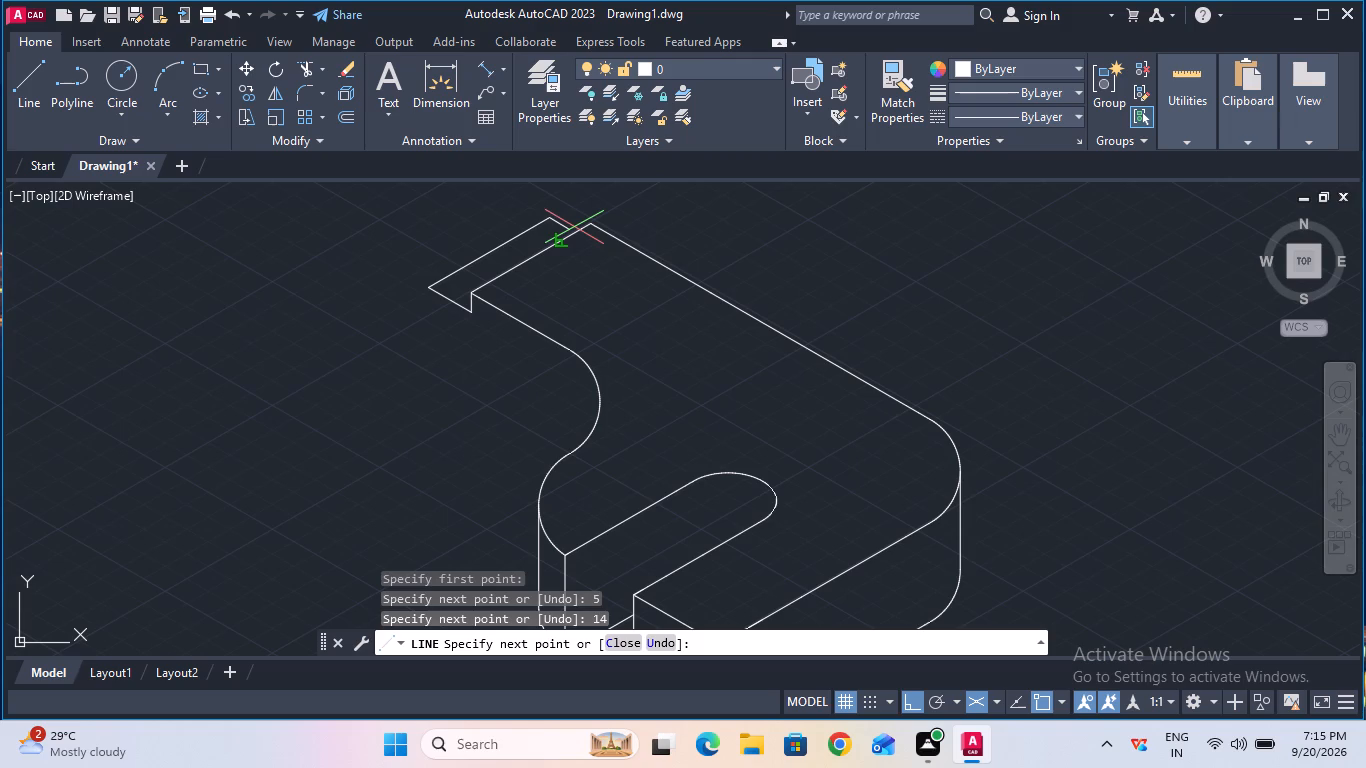
key(Escape)
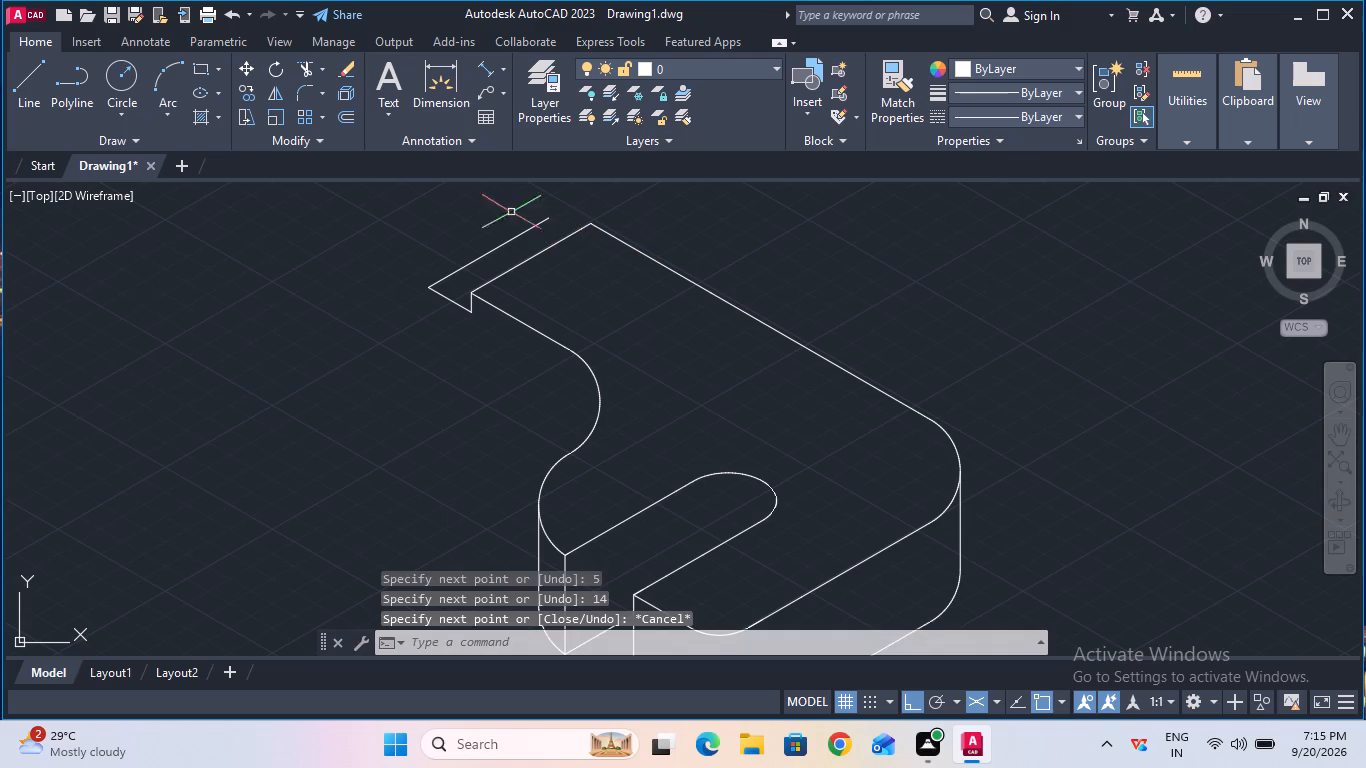
From the free end of the 14 mm line, draw a 2 mm isometric line toward the plate's end edge.
click(37, 108)
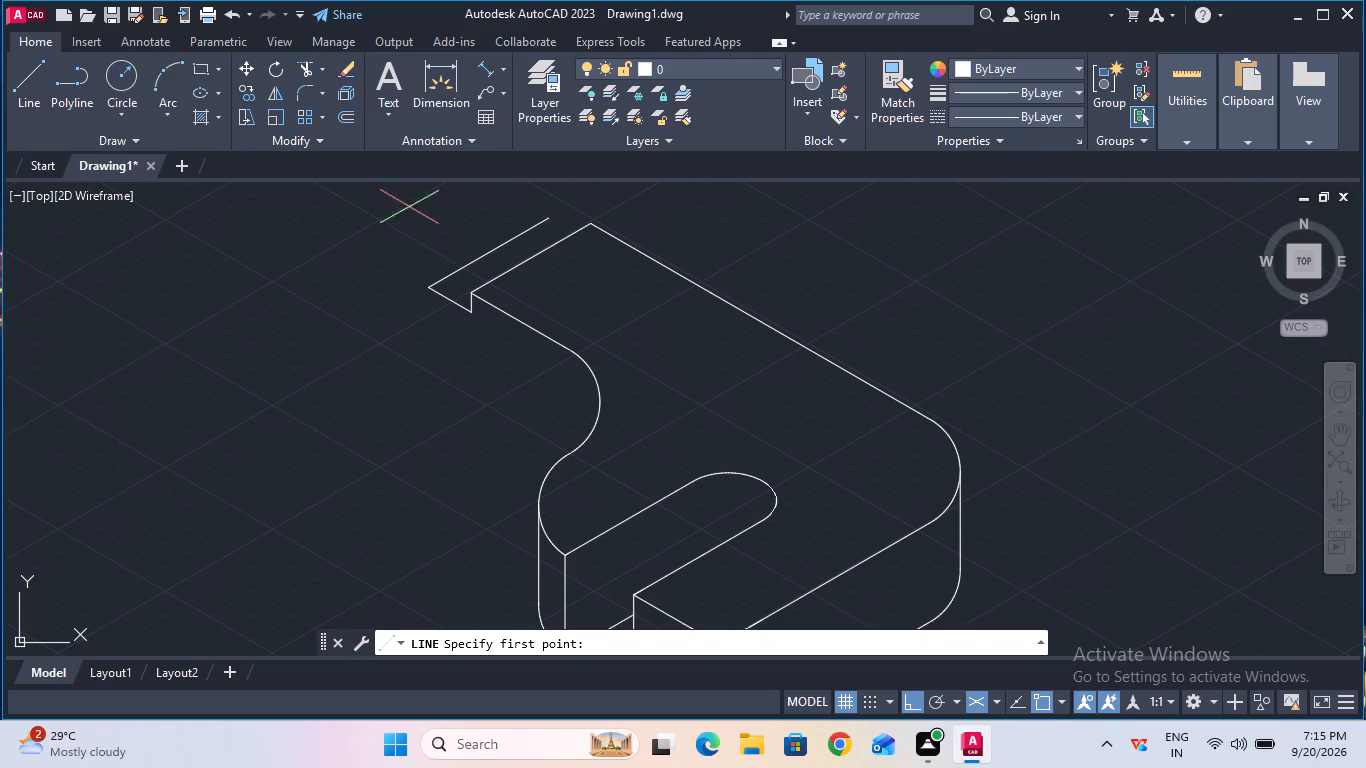
click(542, 222)
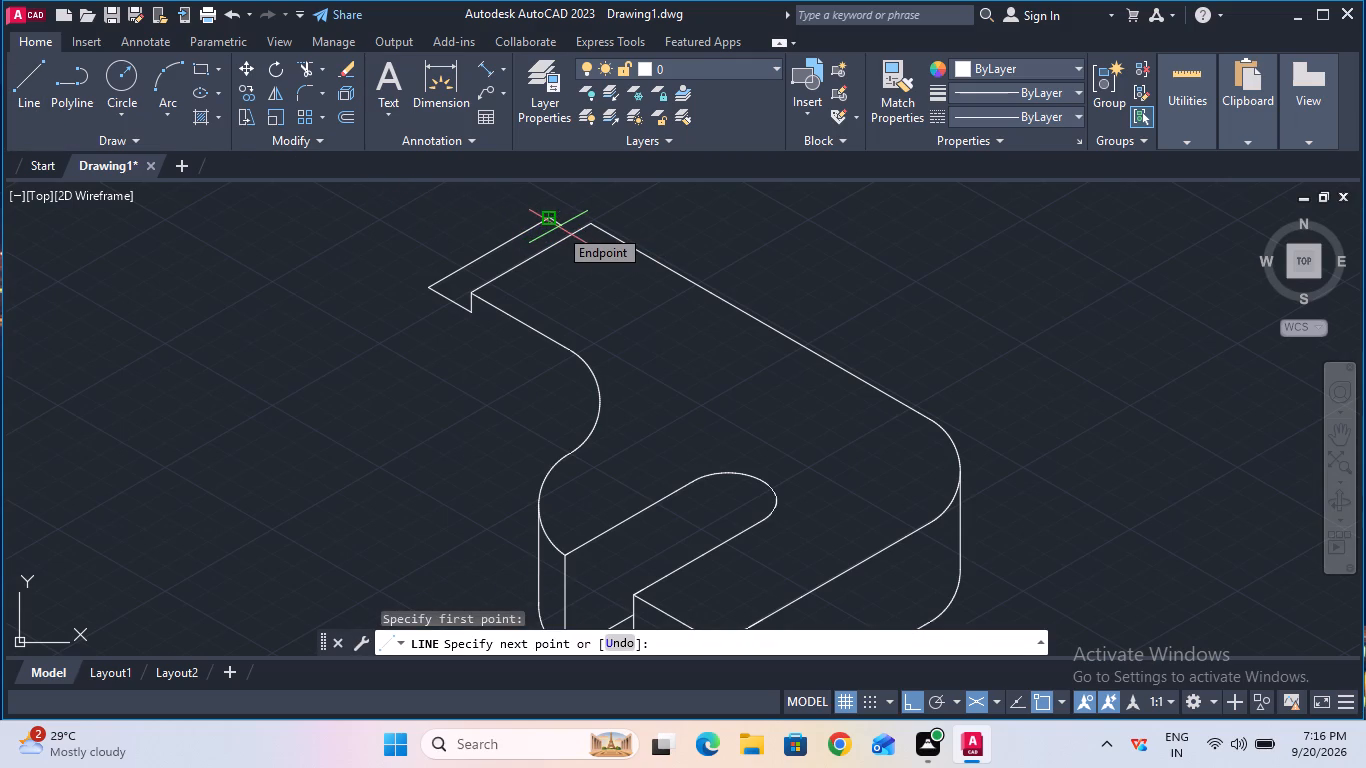
key(2)
key(Return)
key(Escape)
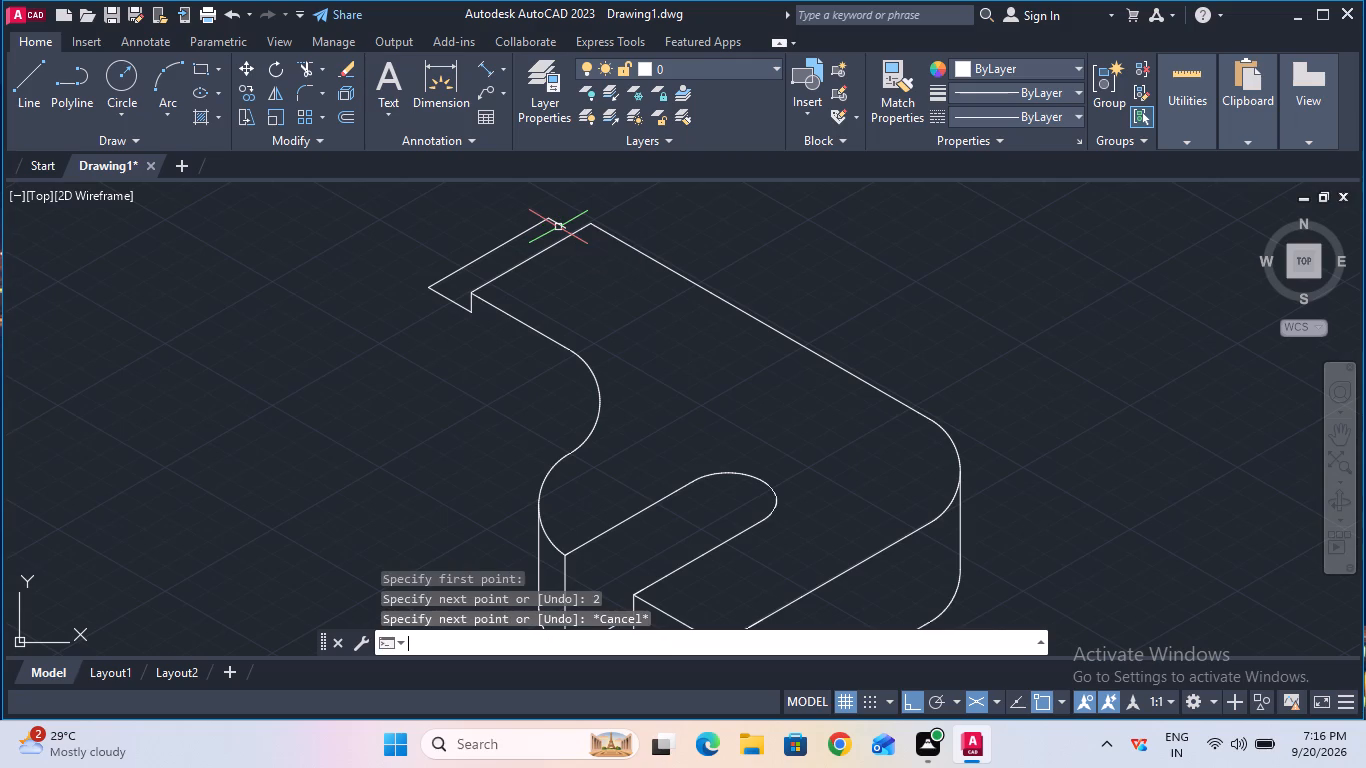
Extend the short 2 mm line until it meets the plate's end edge.
click(323, 69)
click(347, 135)
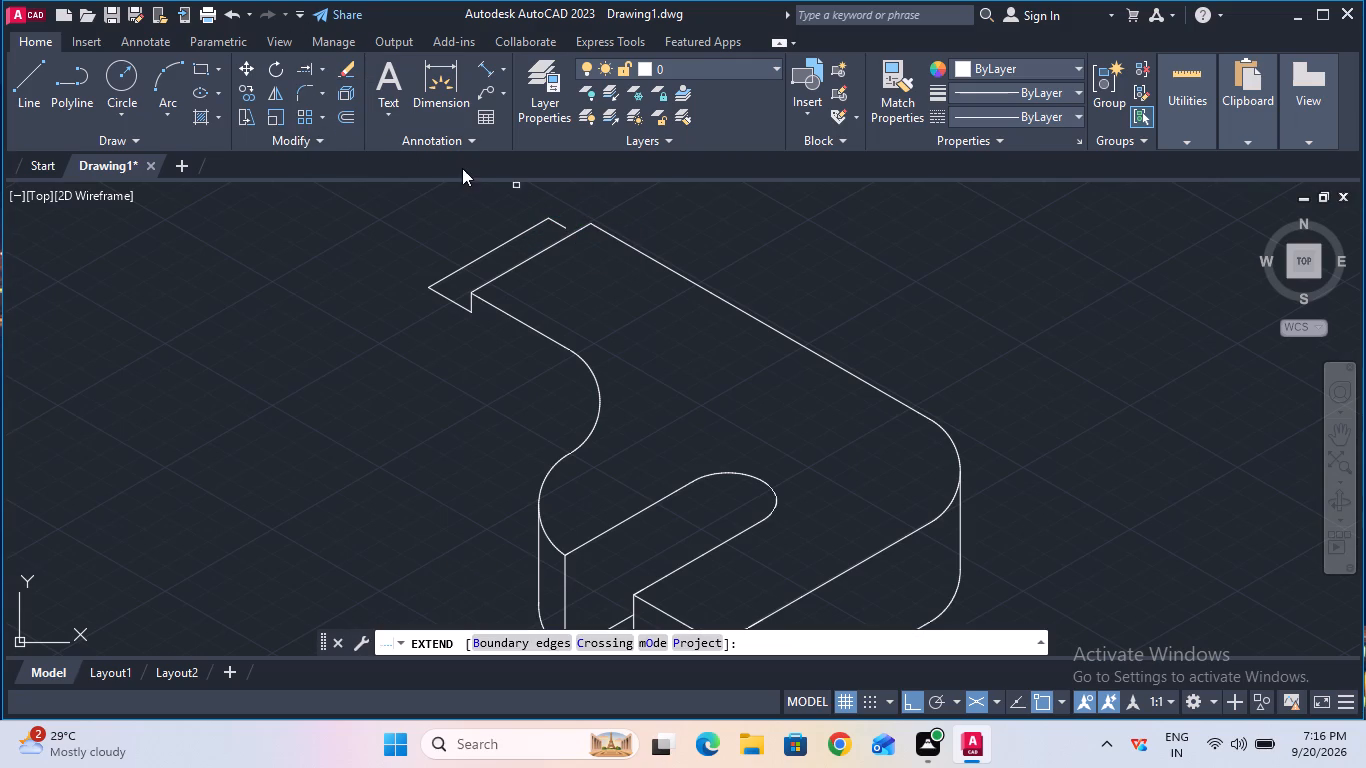
click(562, 226)
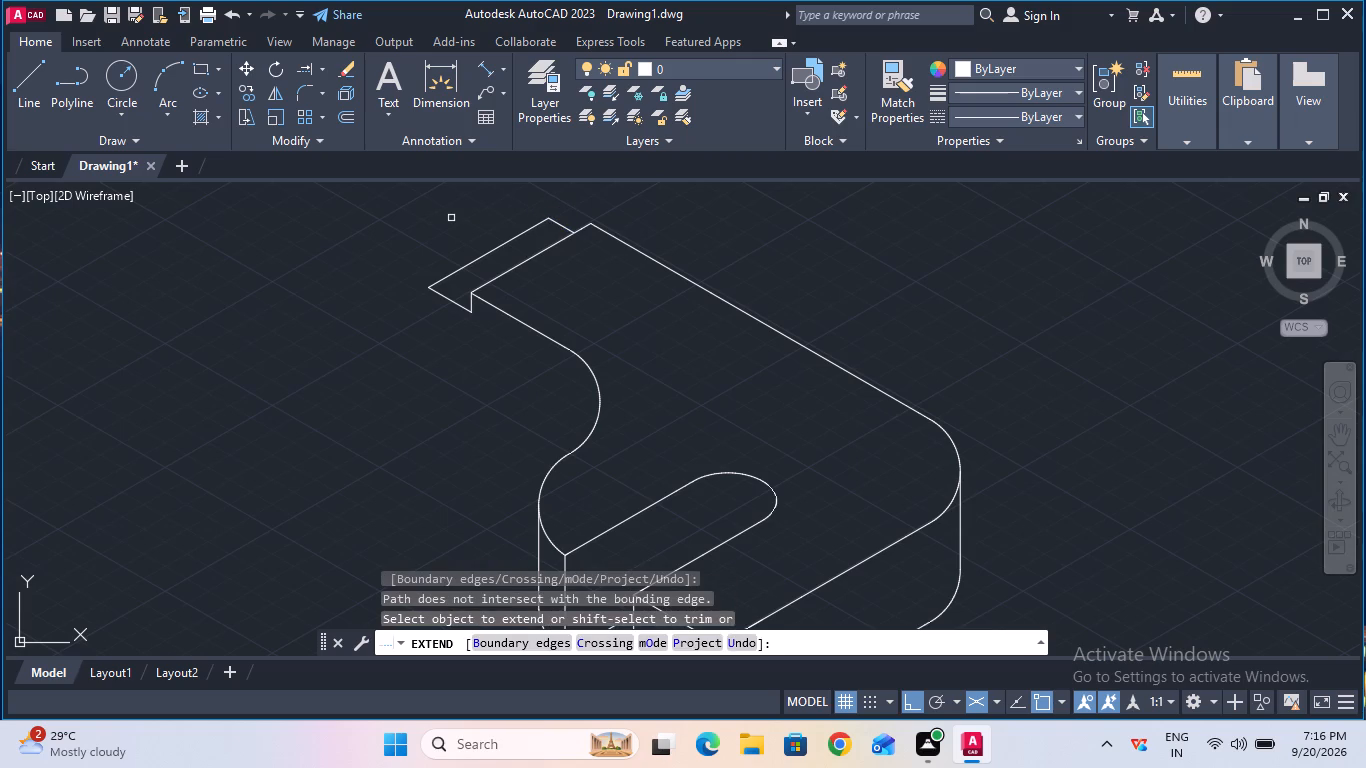
key(Escape)
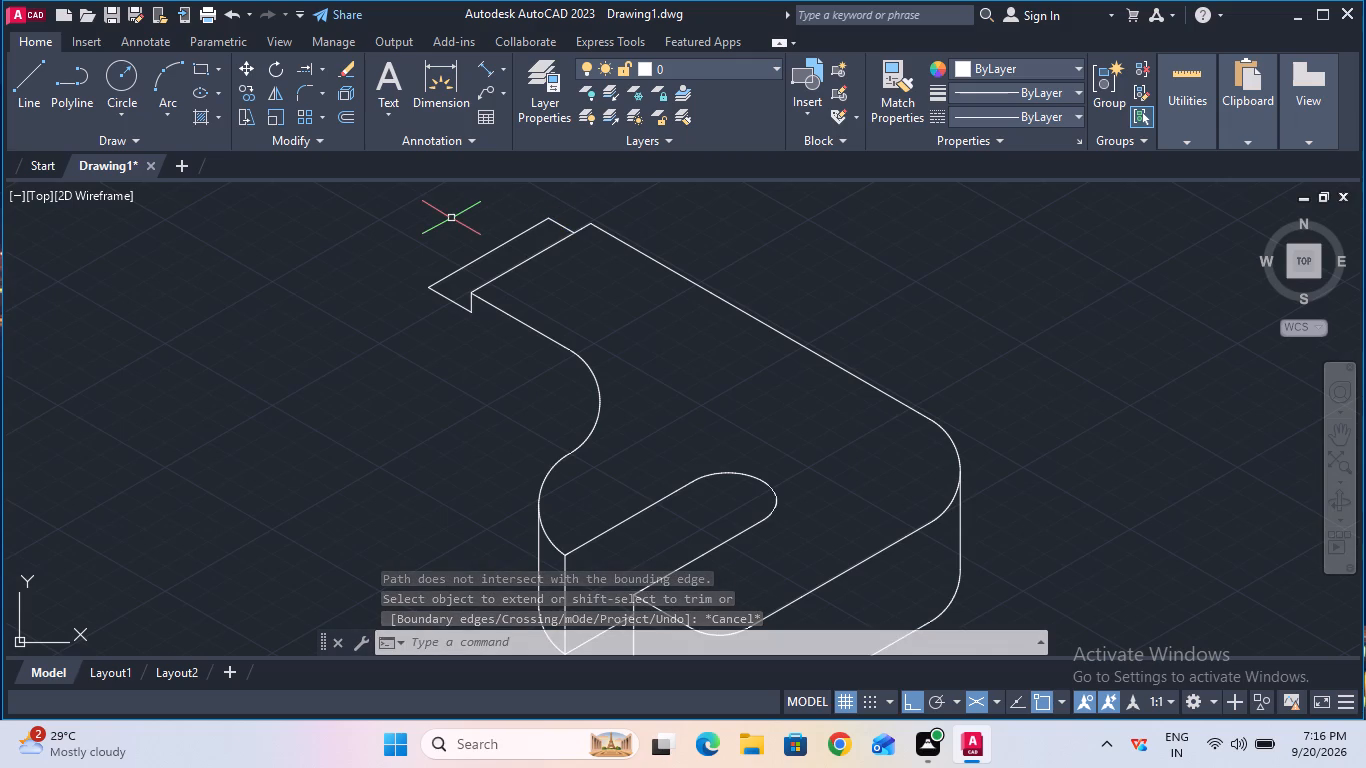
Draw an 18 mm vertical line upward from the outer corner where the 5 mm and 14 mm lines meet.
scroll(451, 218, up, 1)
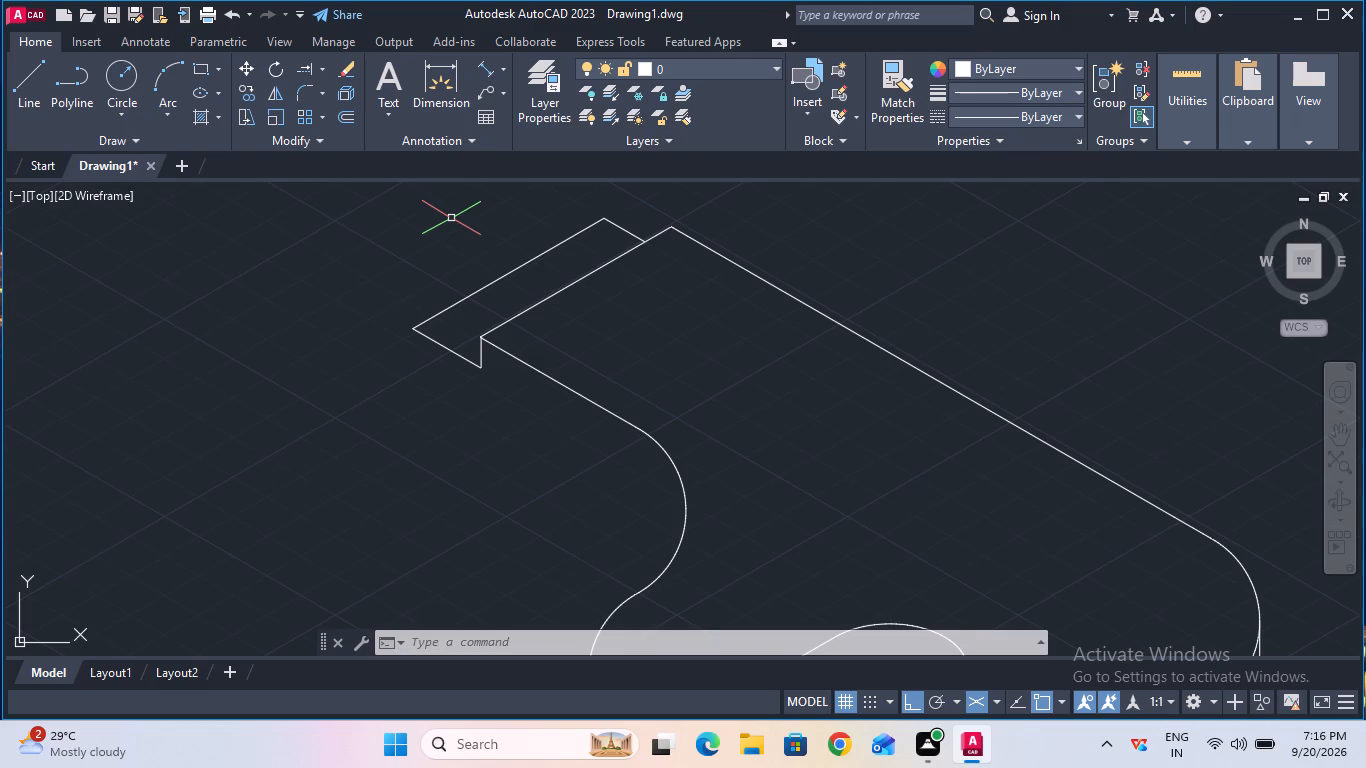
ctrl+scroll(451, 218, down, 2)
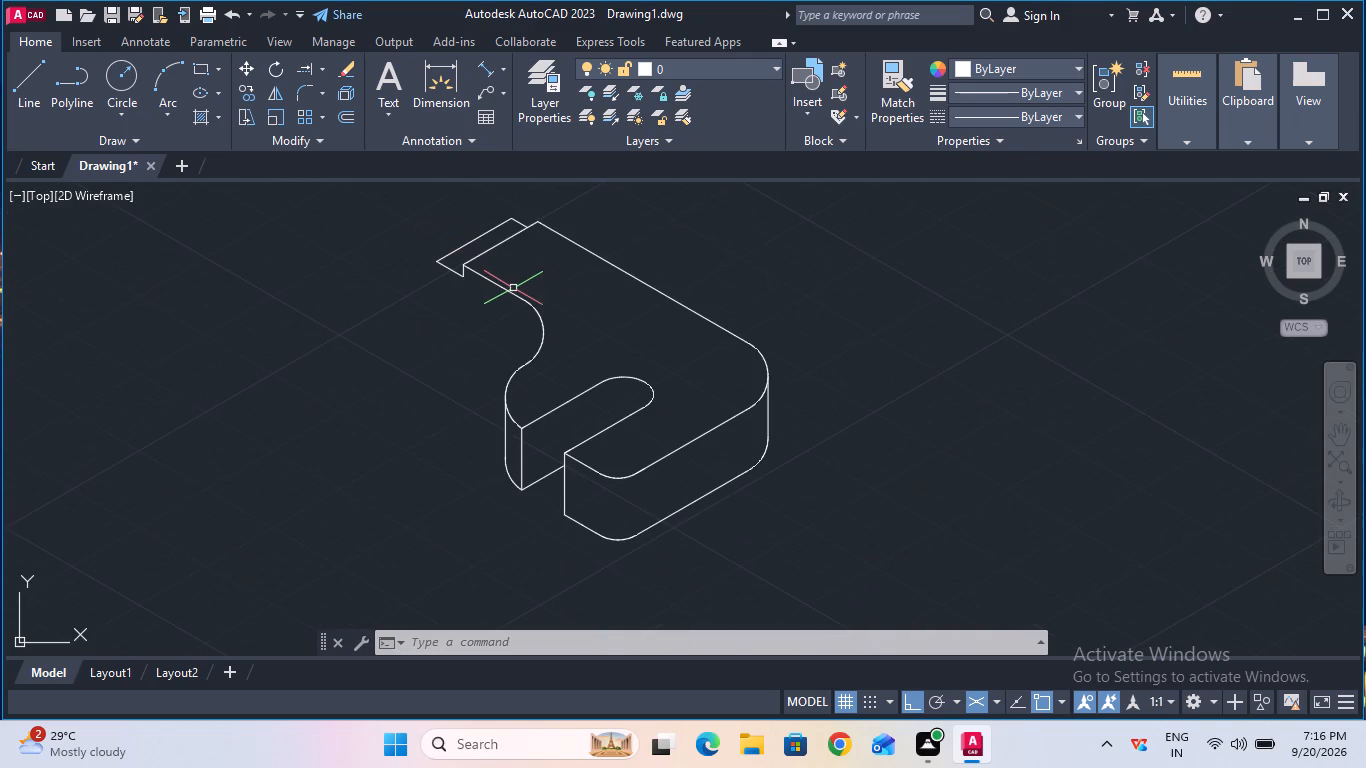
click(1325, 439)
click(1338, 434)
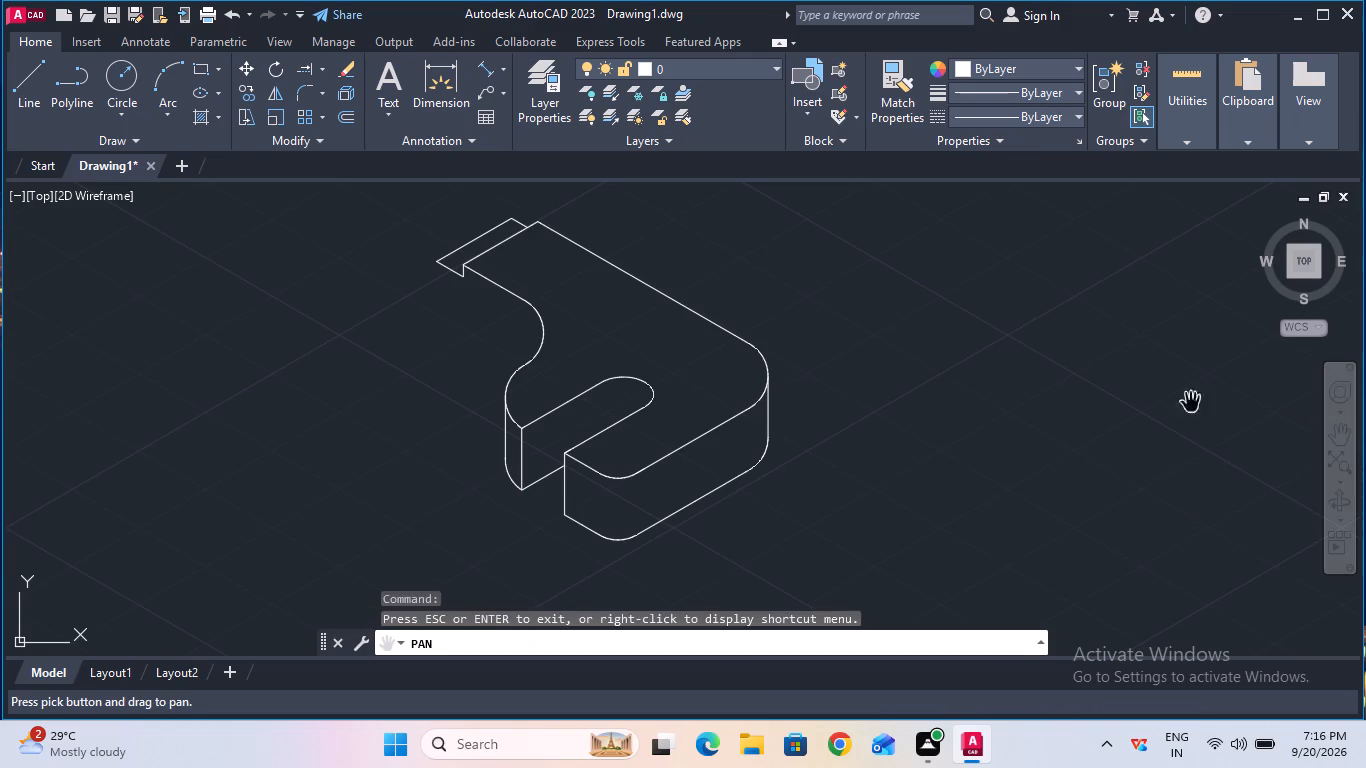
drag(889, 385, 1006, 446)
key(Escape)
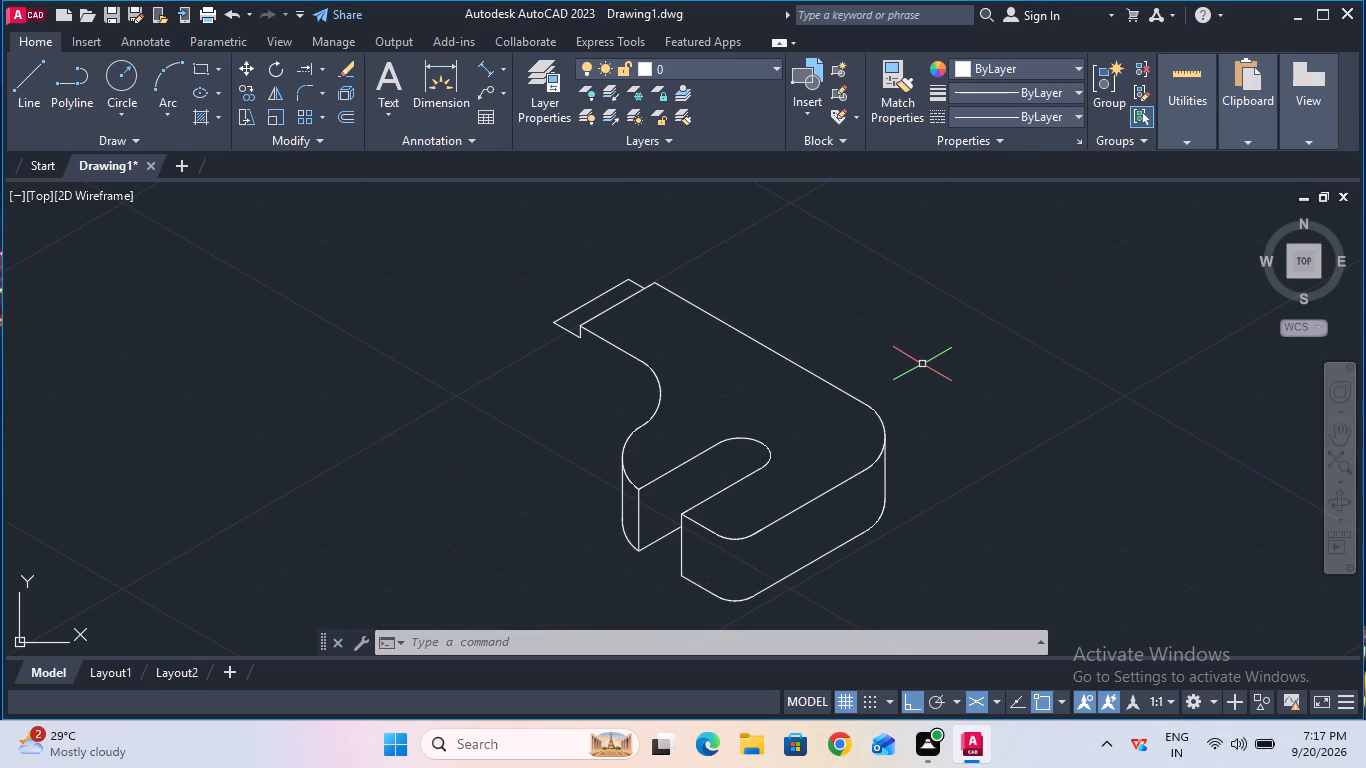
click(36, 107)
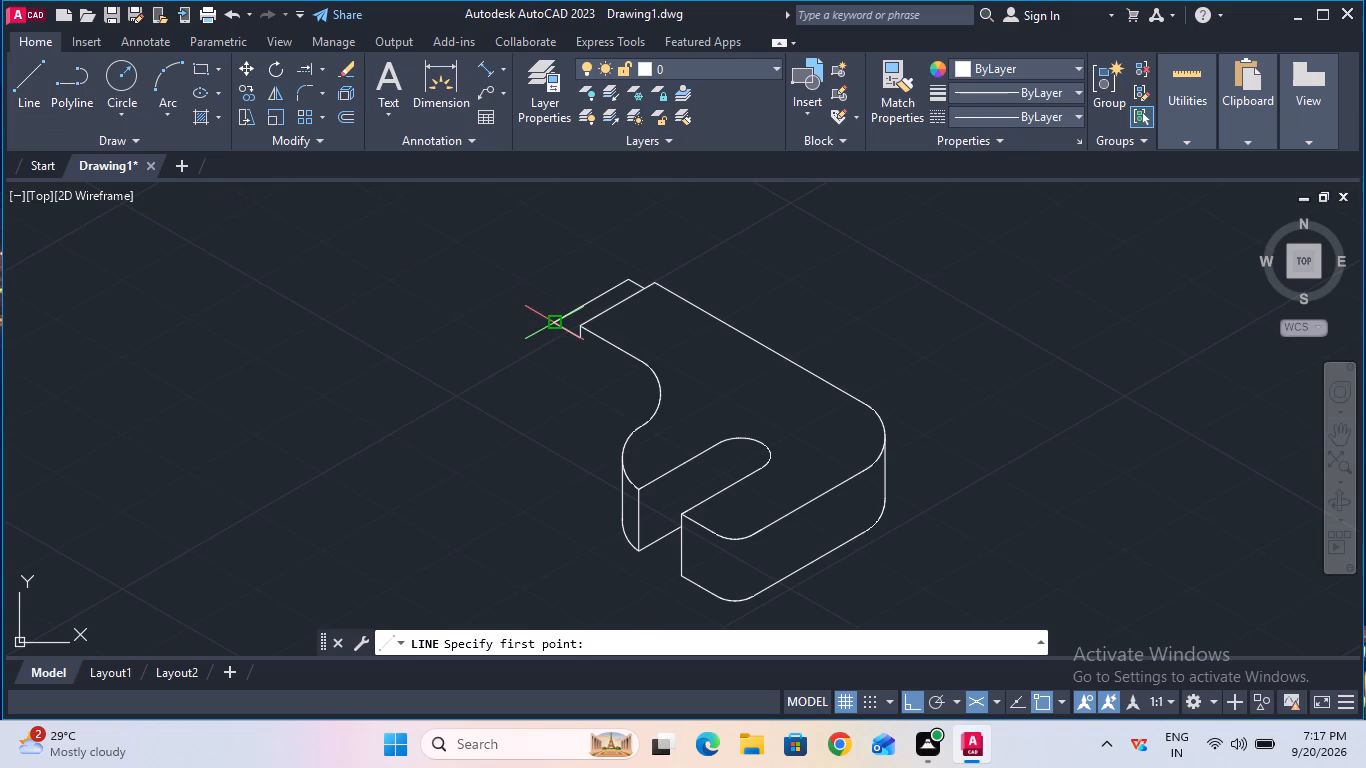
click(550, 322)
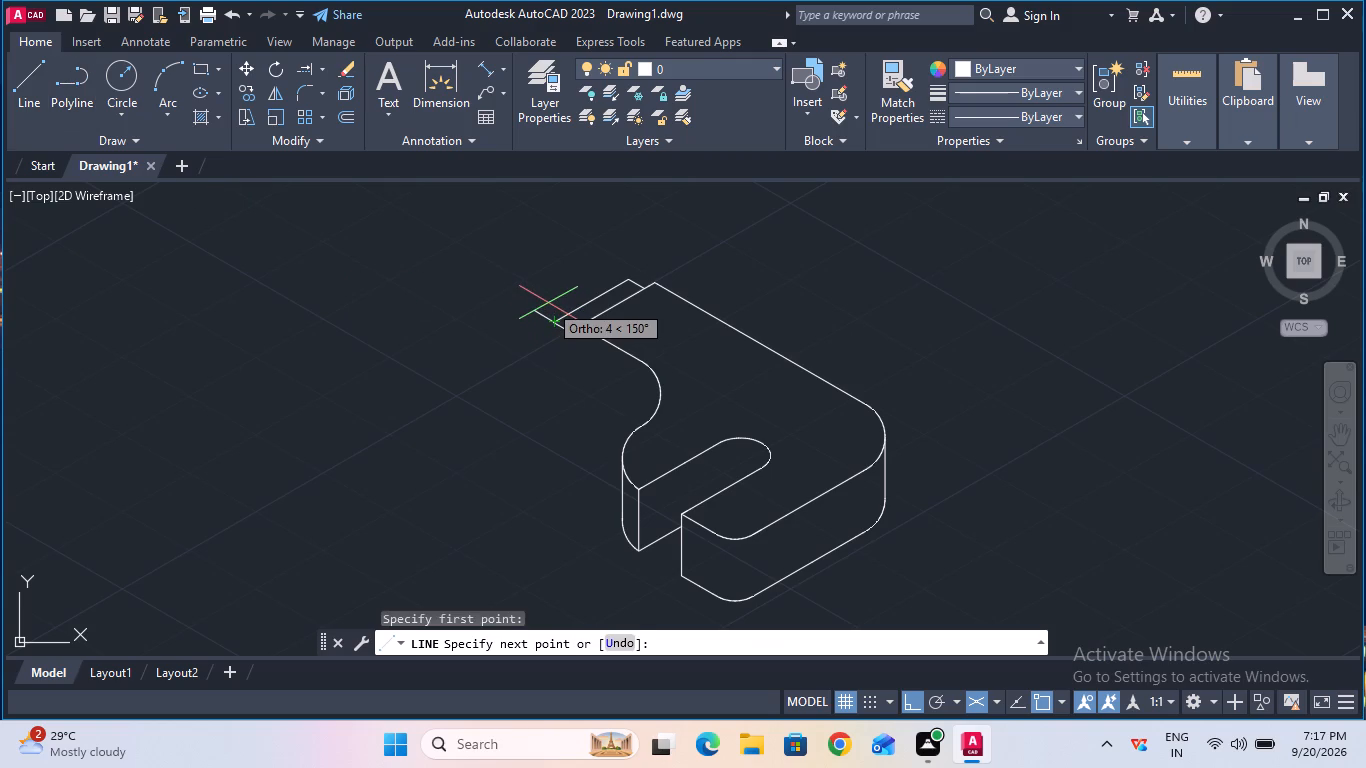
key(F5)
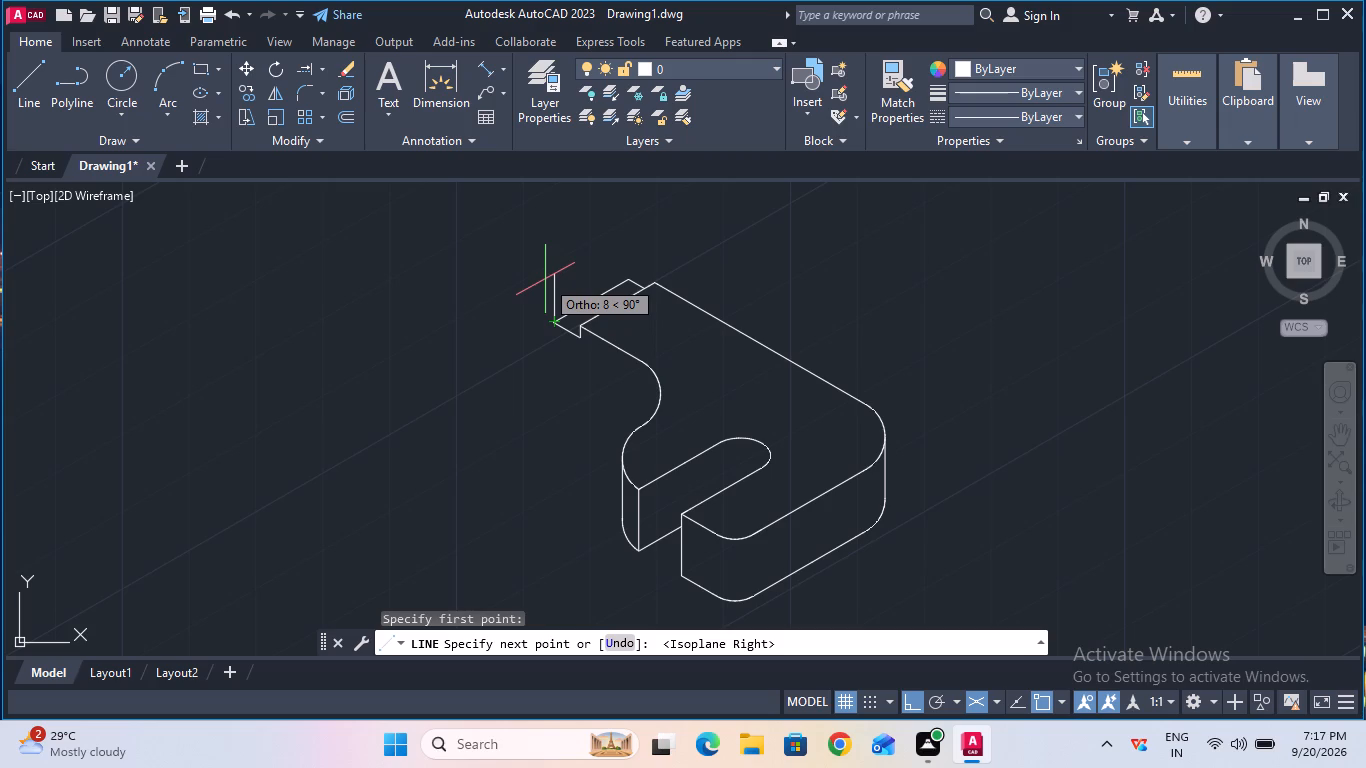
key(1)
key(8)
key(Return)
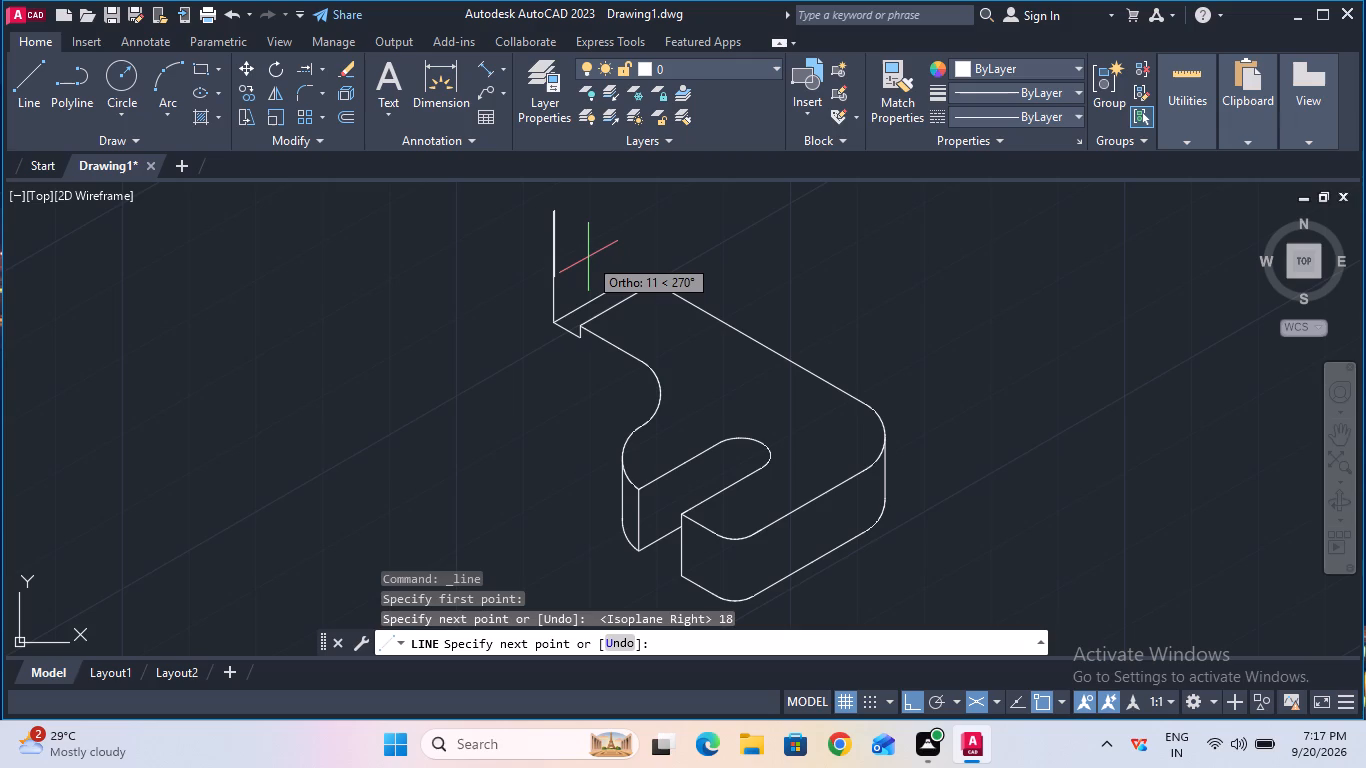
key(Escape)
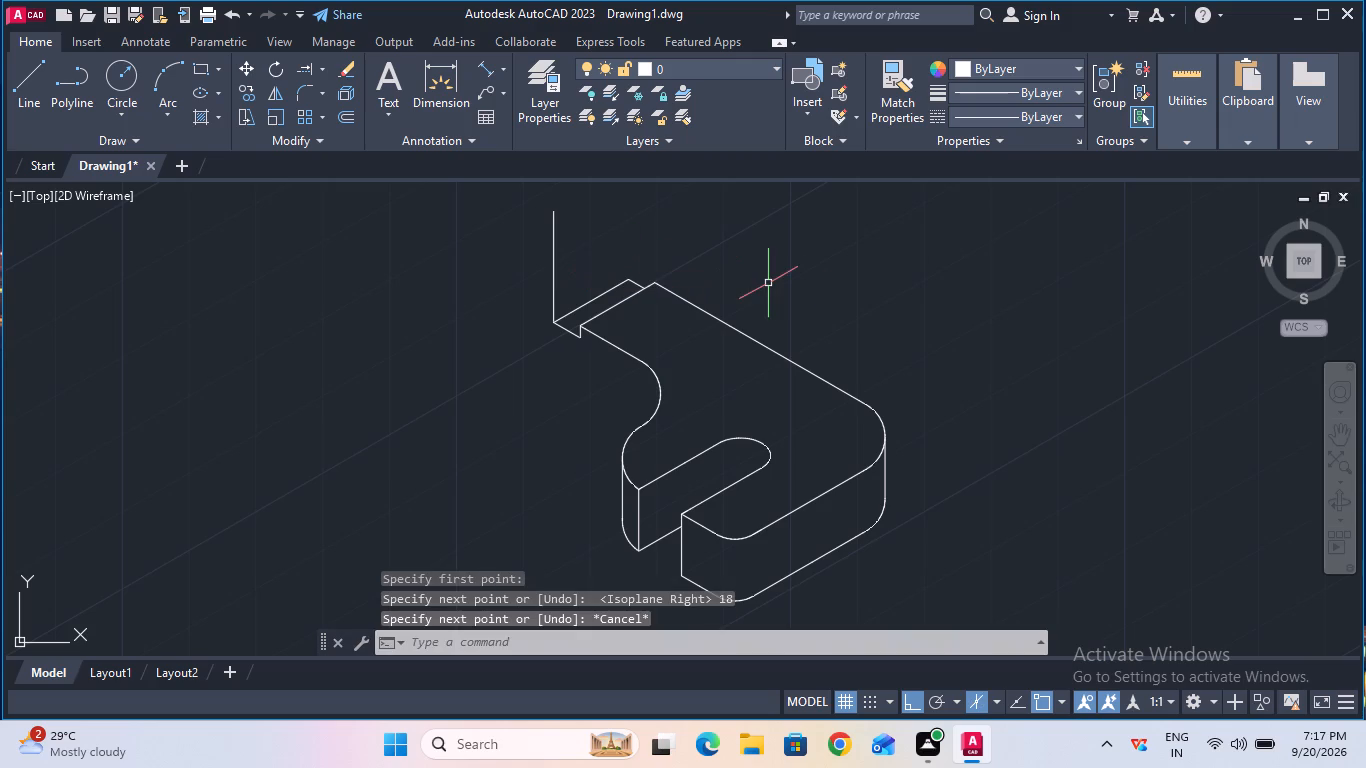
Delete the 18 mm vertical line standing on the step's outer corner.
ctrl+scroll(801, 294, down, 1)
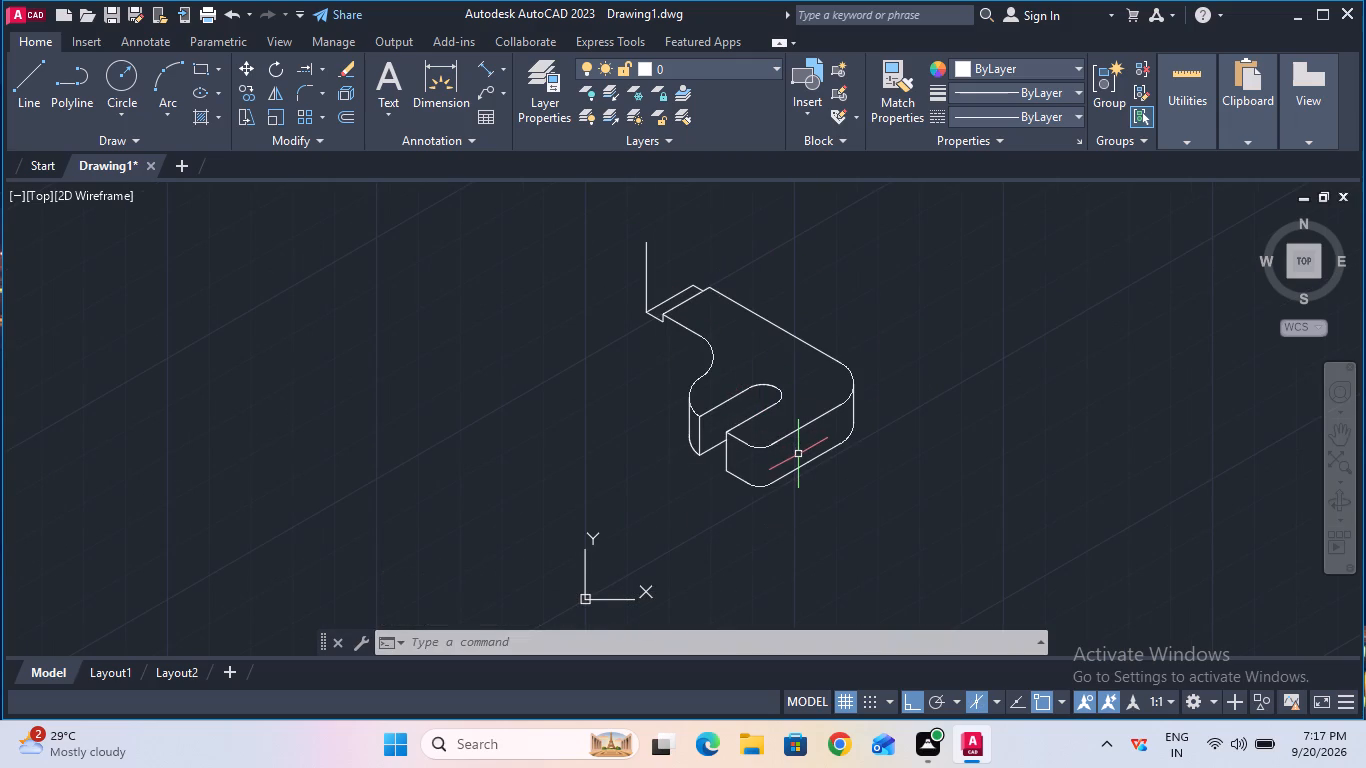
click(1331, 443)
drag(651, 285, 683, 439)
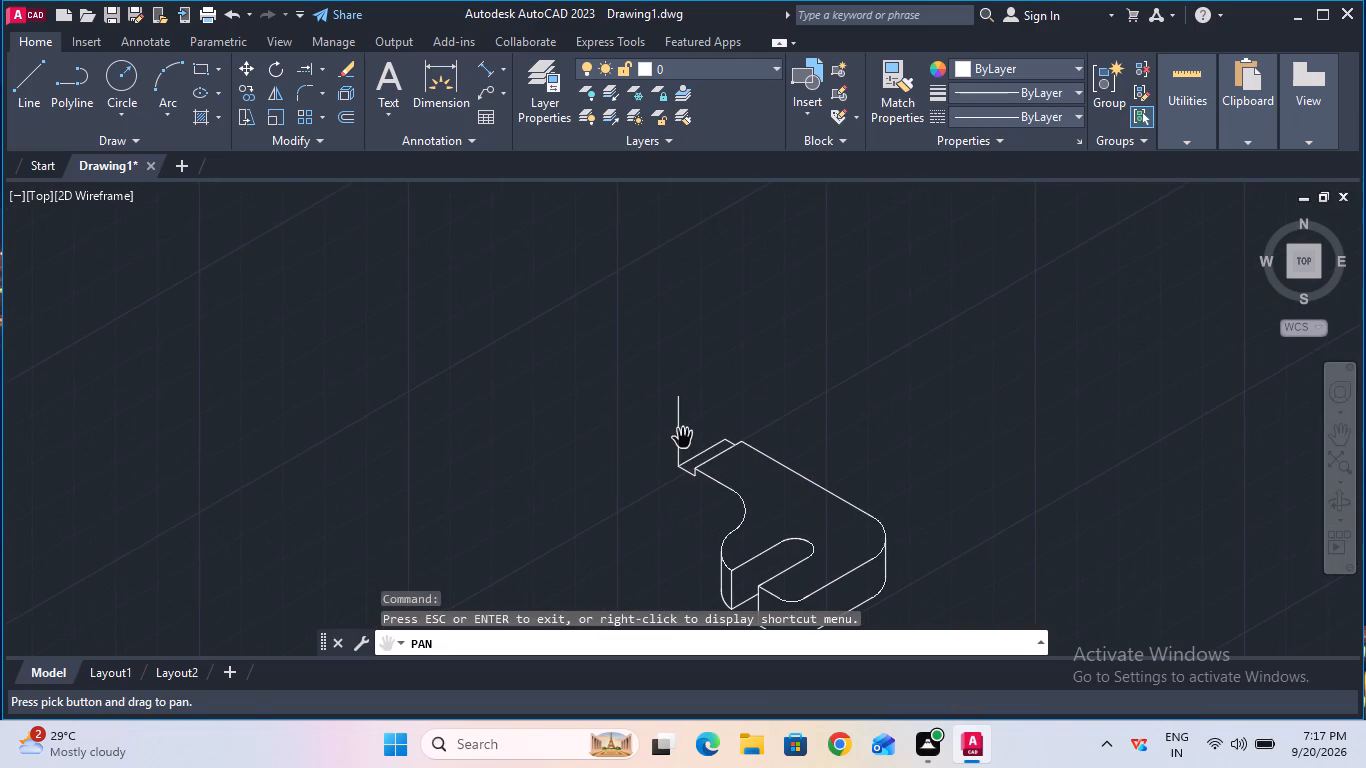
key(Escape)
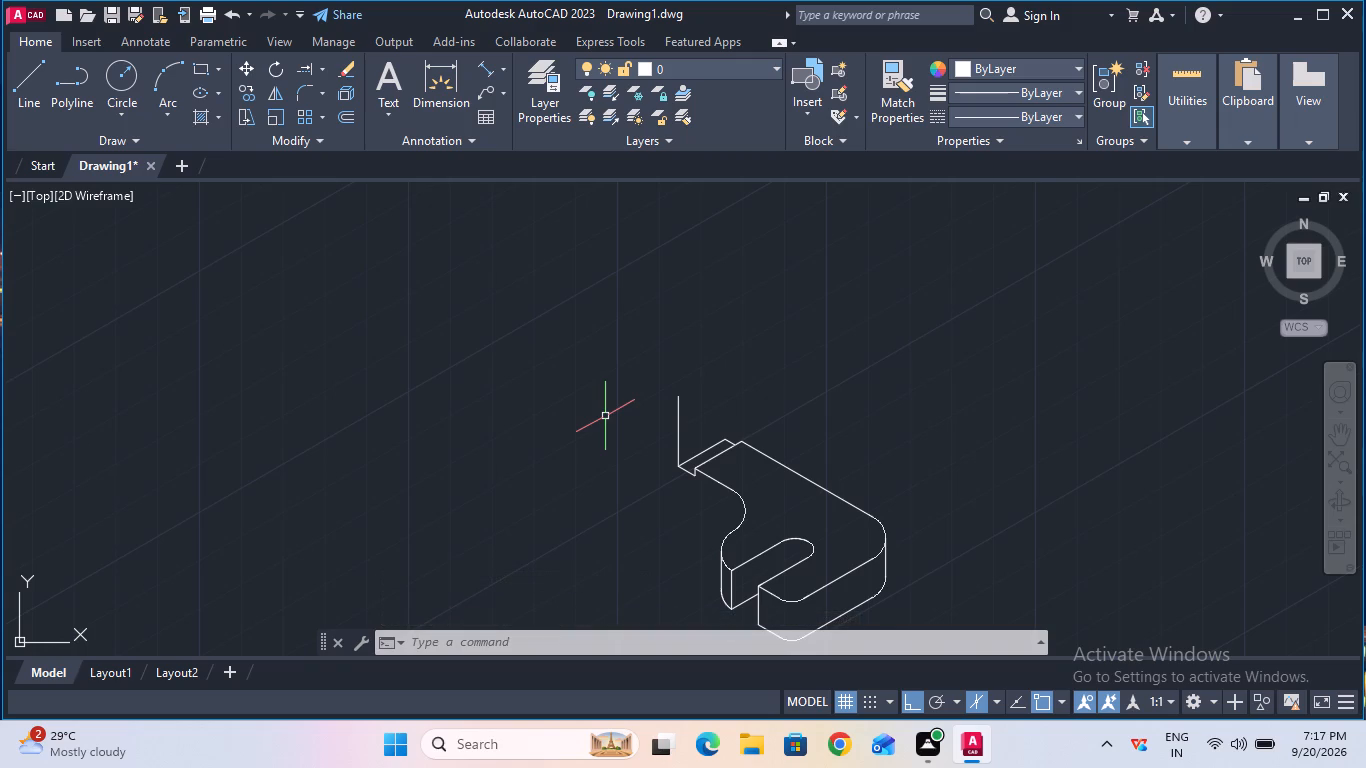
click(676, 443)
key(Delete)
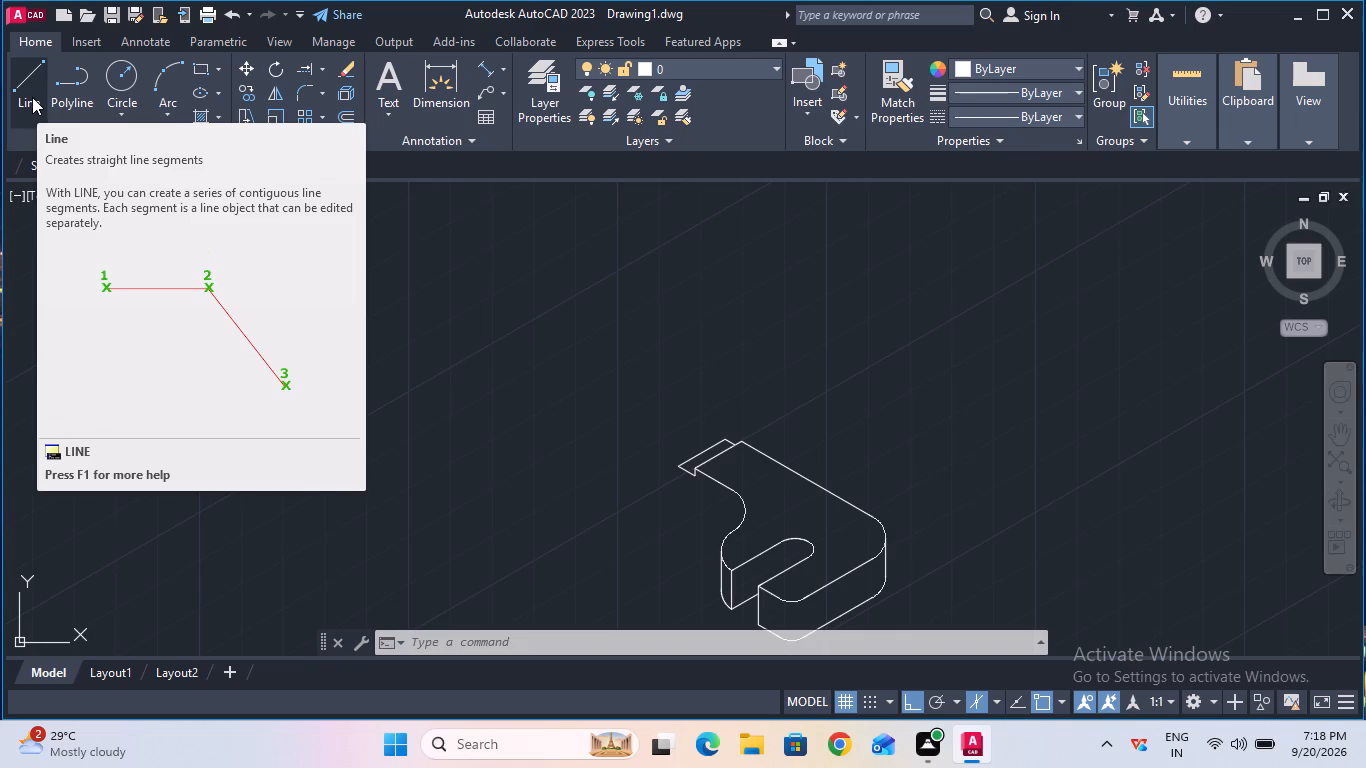
Draw a 20 mm vertical line upward from the outer corner where the 5 mm and 14 mm lines meet.
click(32, 97)
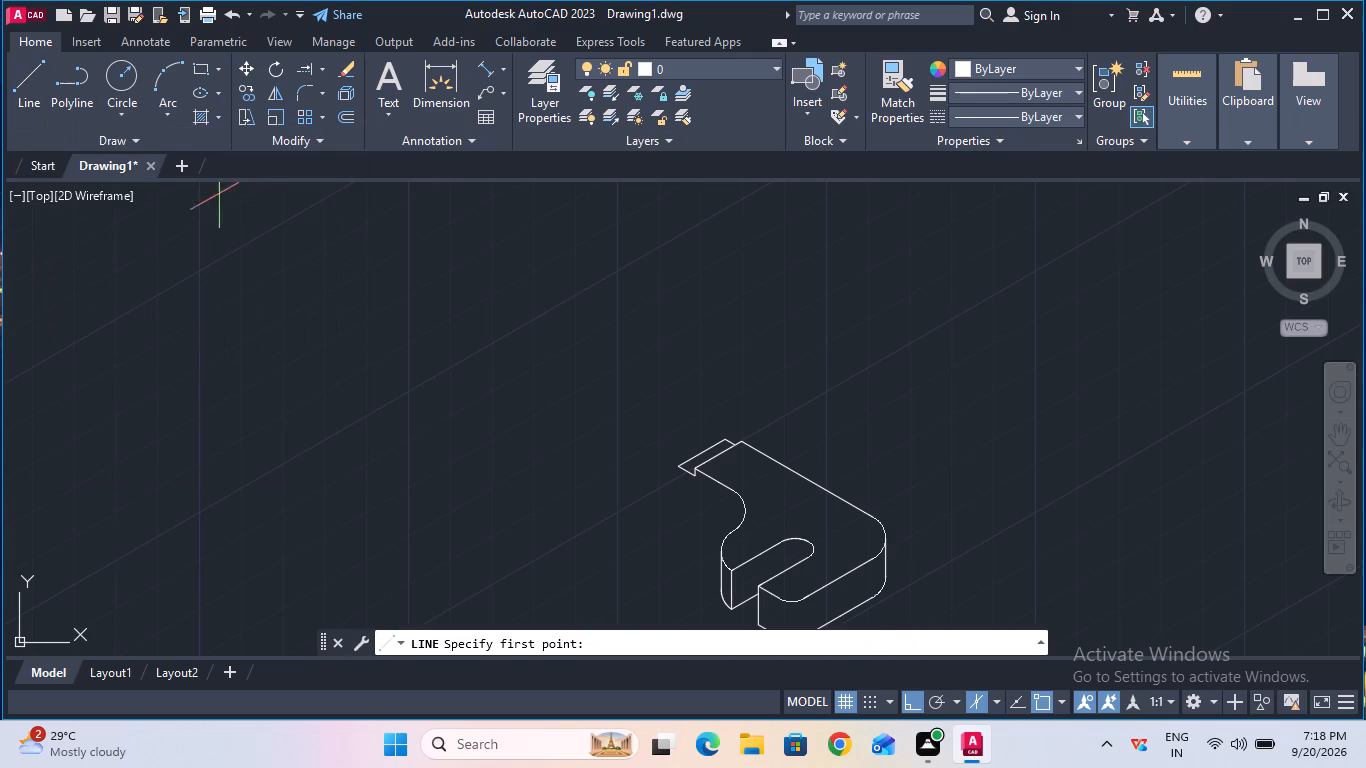
click(674, 462)
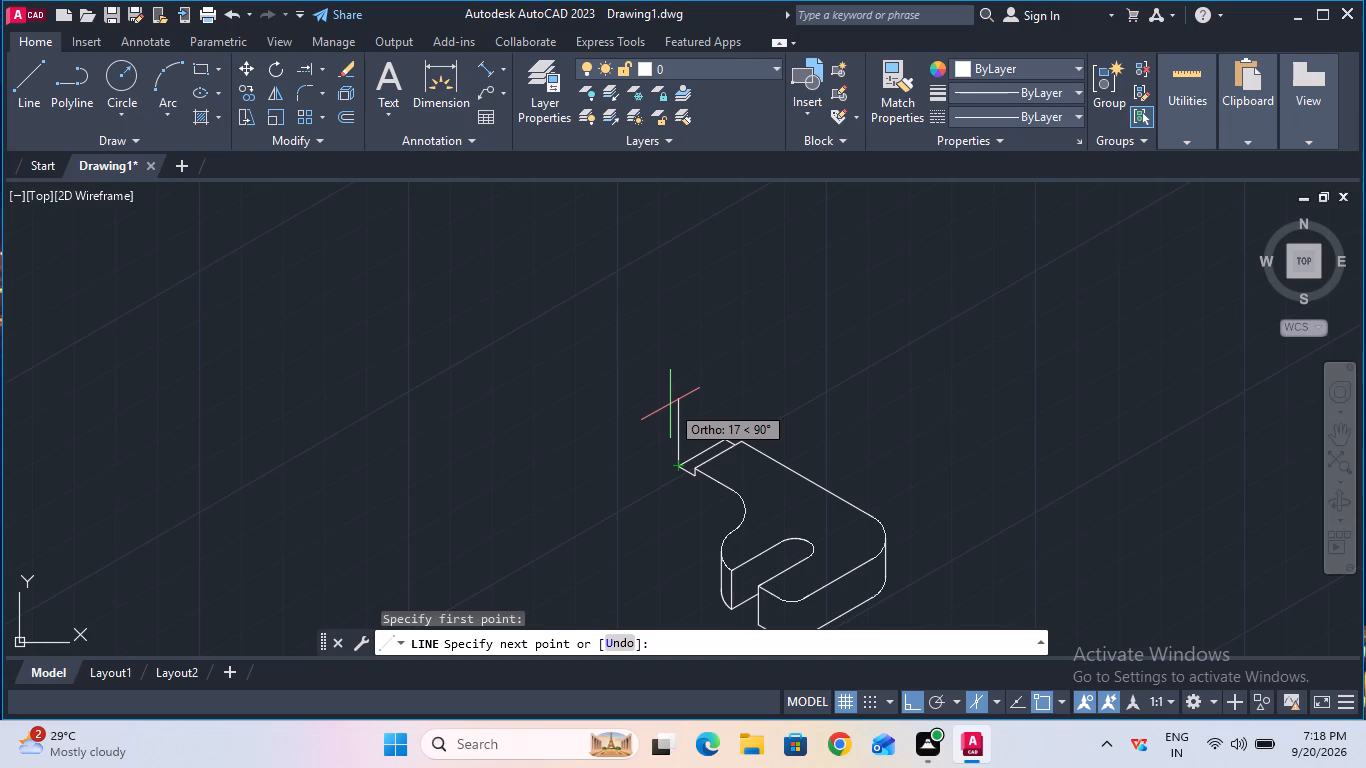
key(2)
key(0)
key(Return)
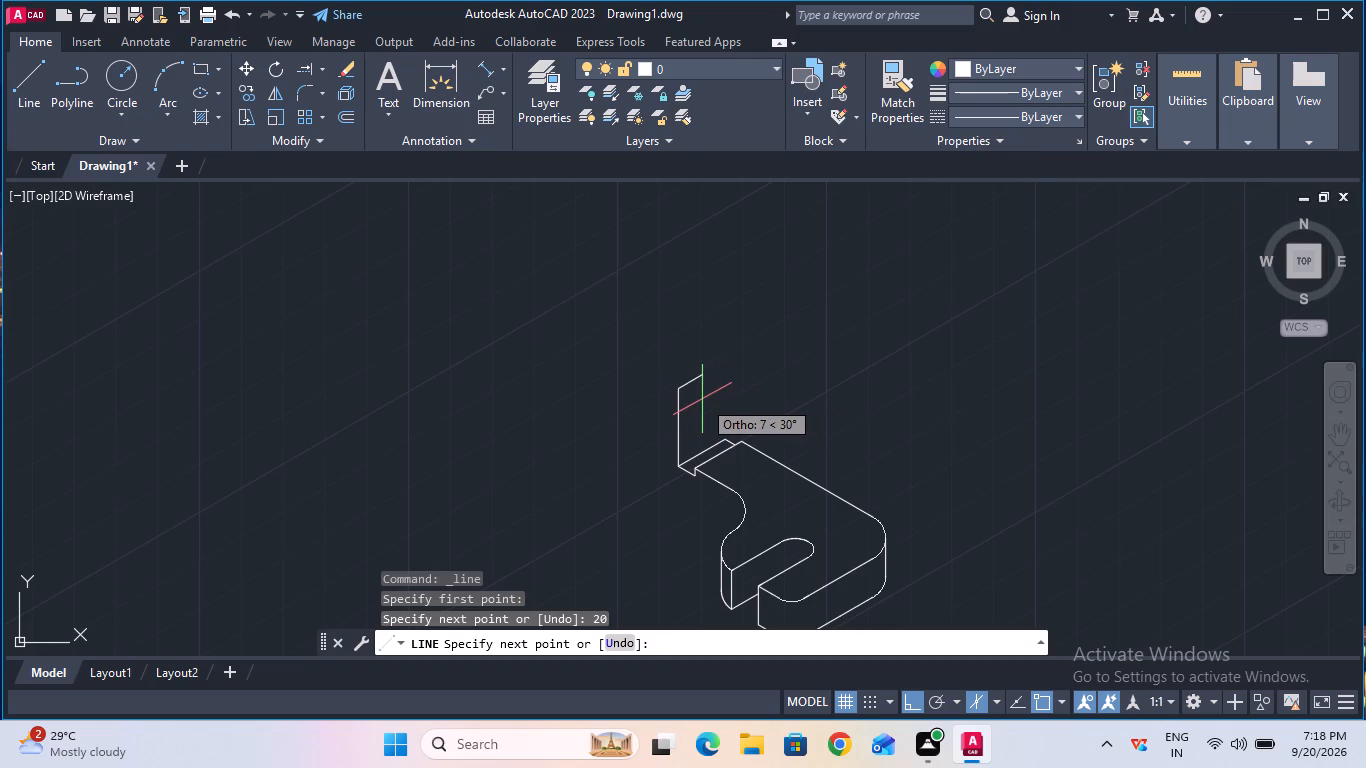
key(Escape)
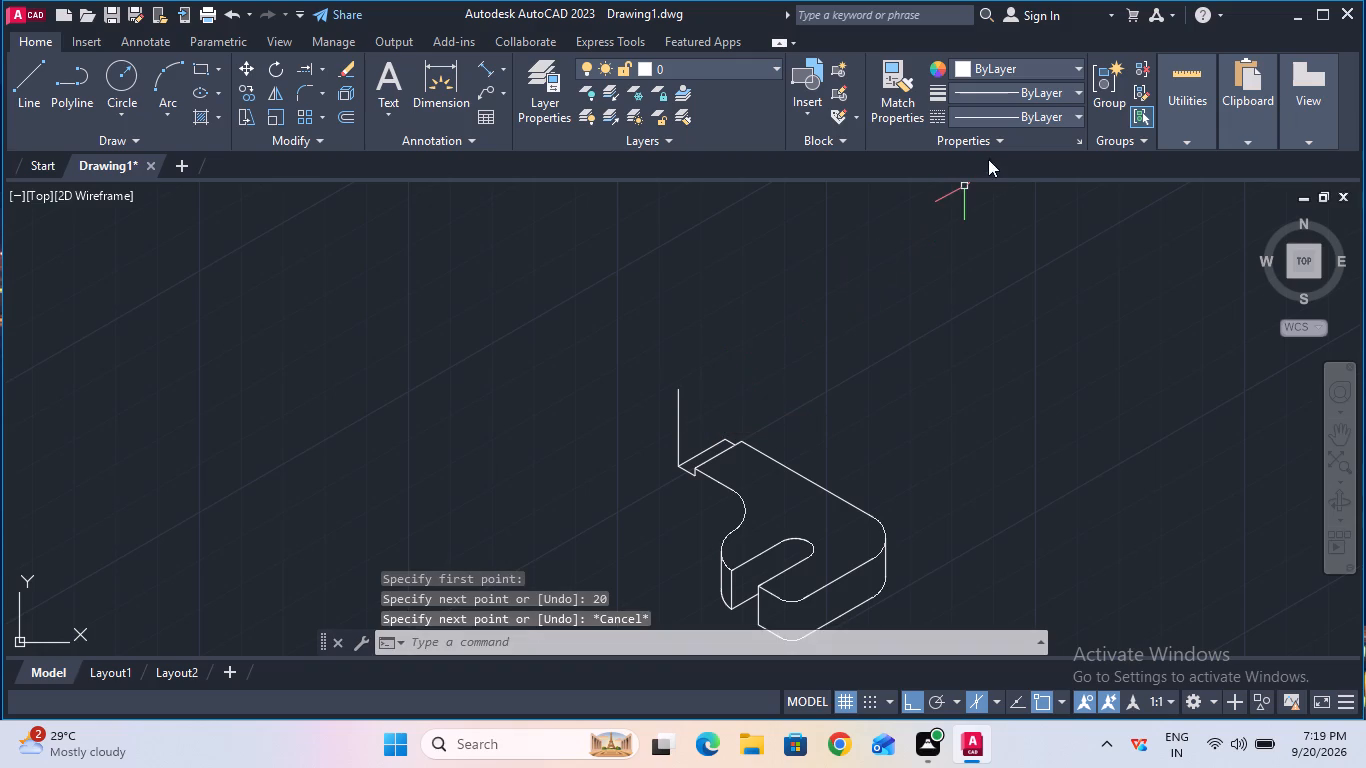
Load the CENTER linetype from acad.lin into the drawing.
click(1009, 121)
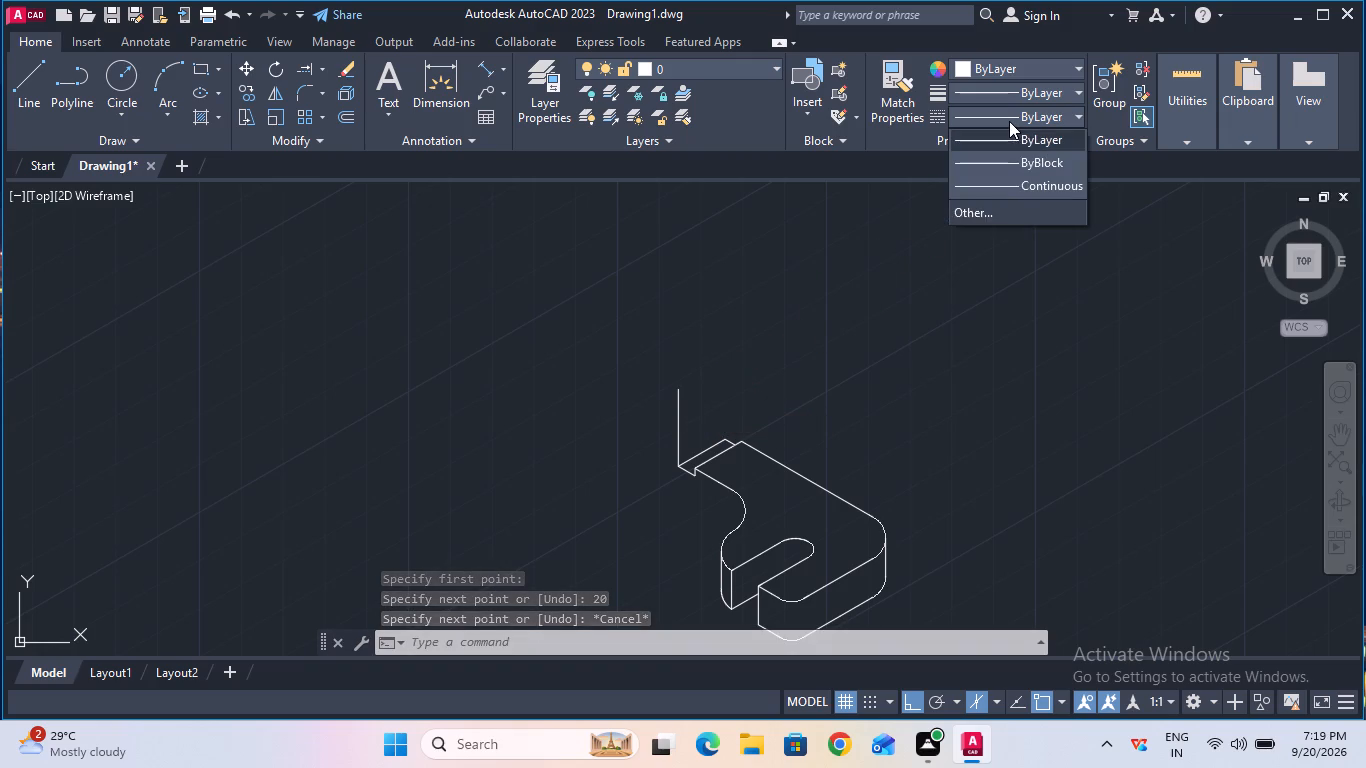
click(1006, 203)
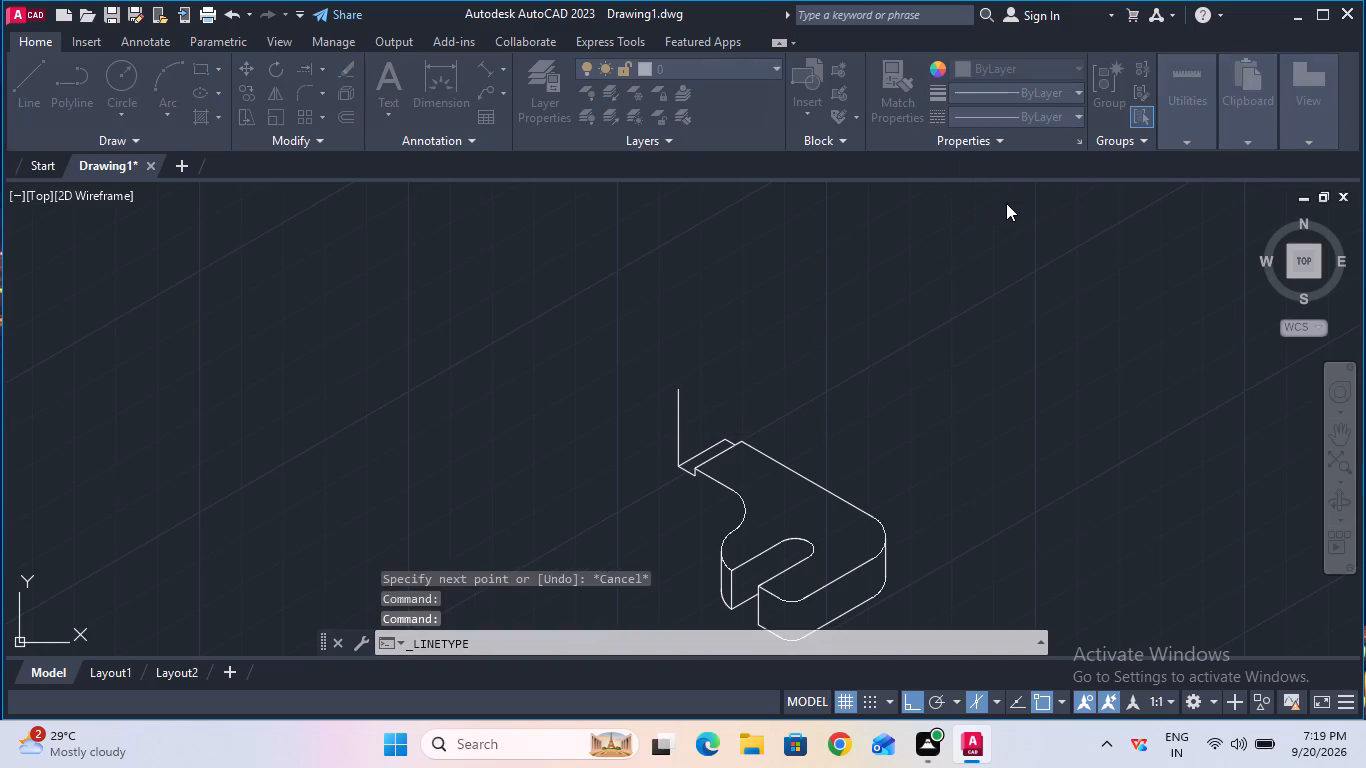
click(834, 195)
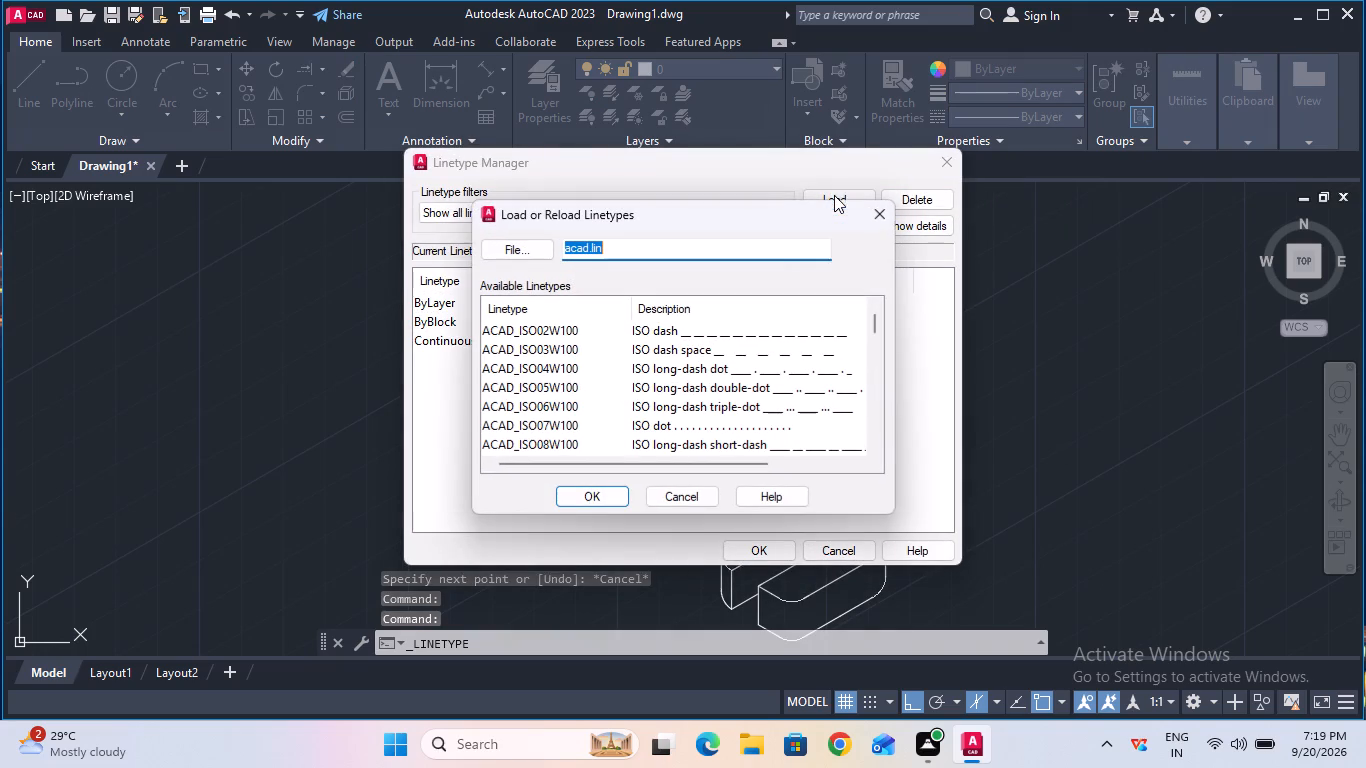
drag(875, 325, 868, 331)
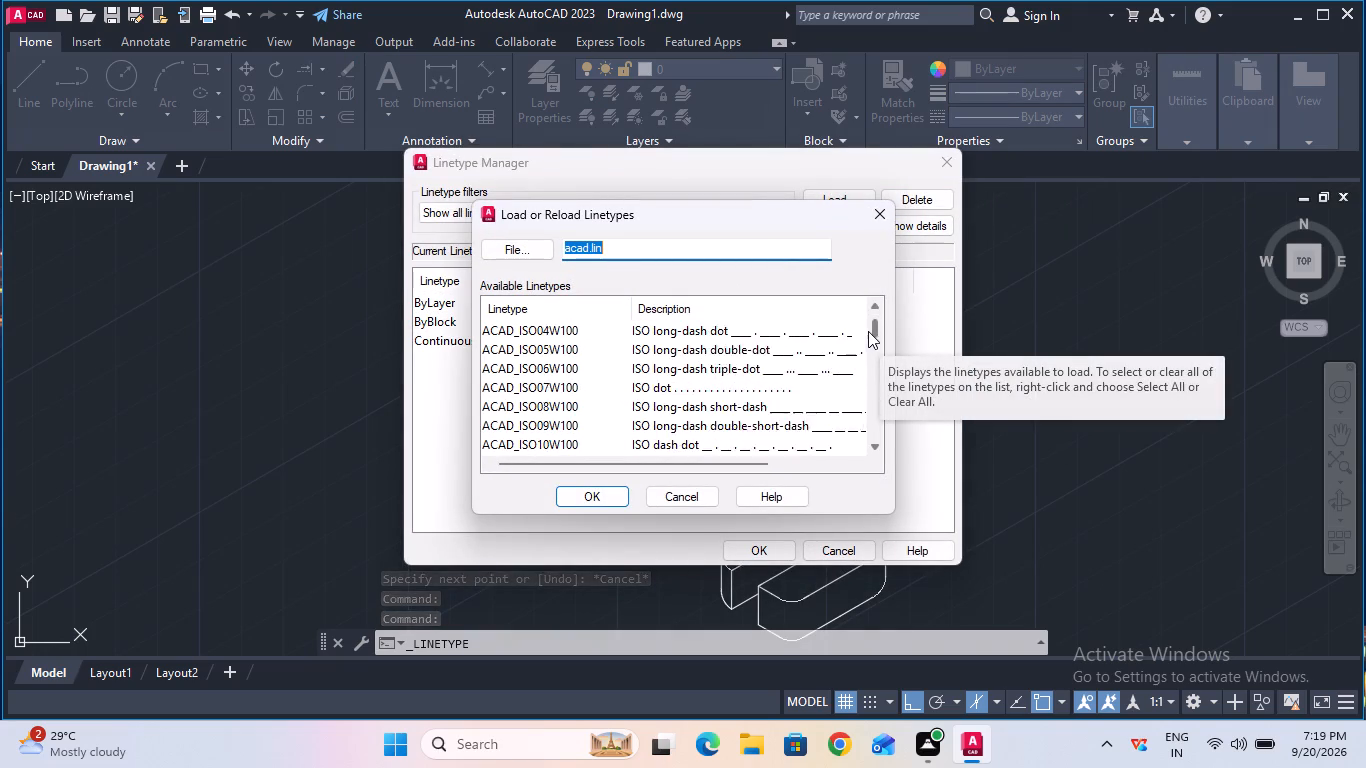
drag(868, 331, 867, 358)
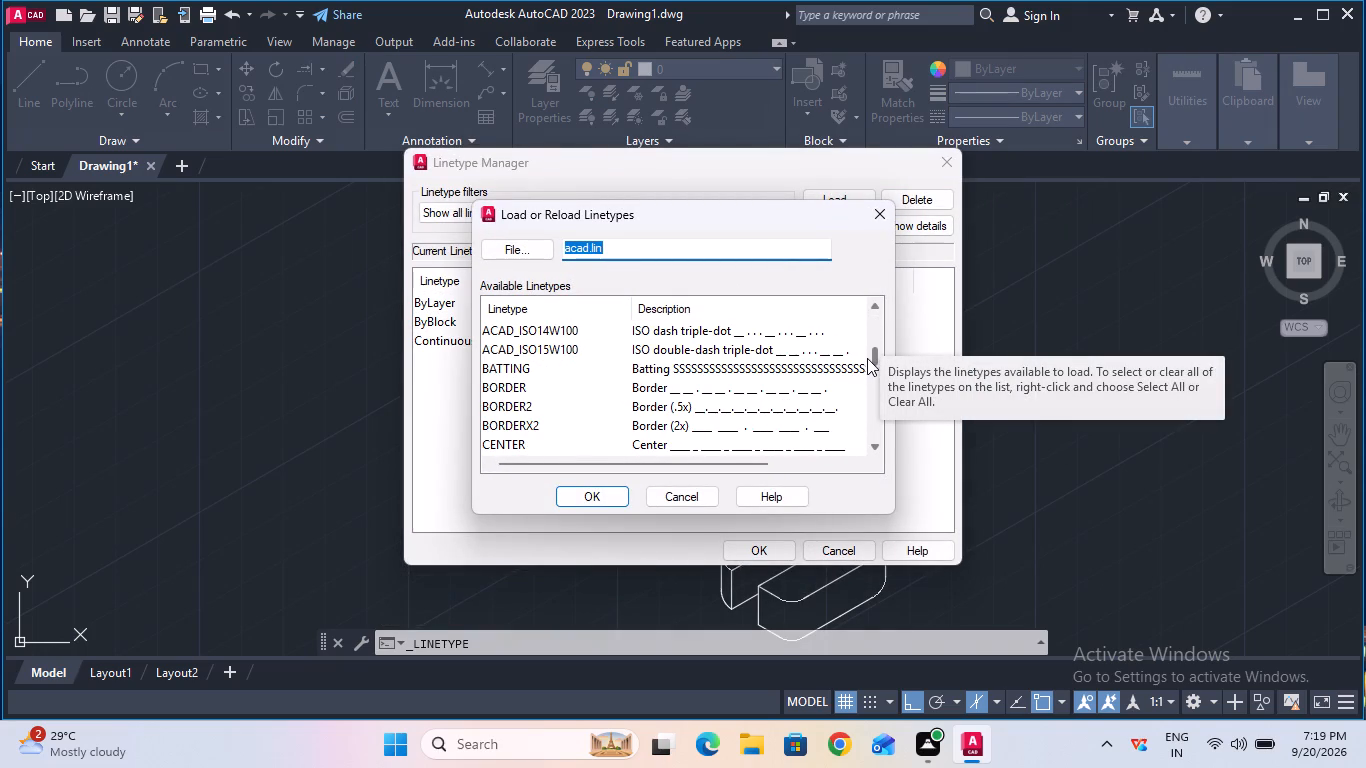
click(640, 436)
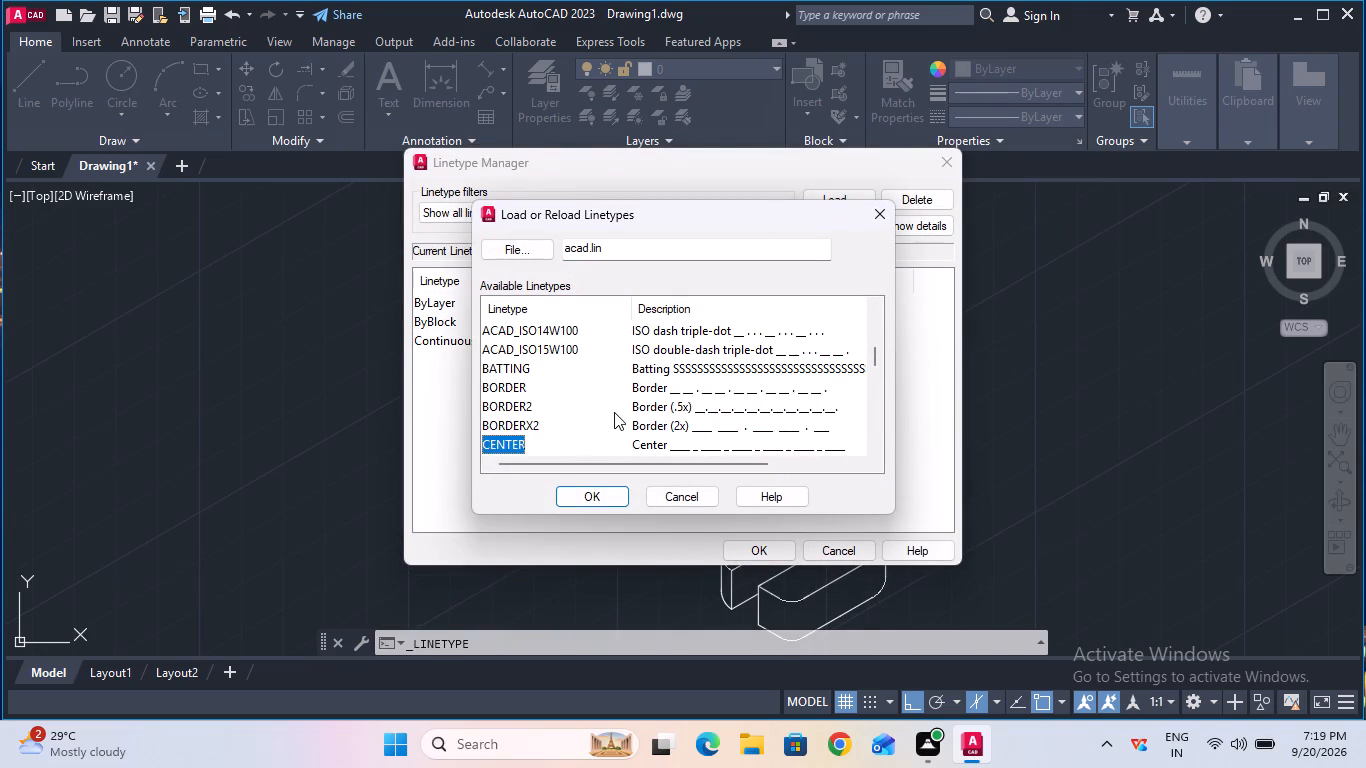
click(591, 495)
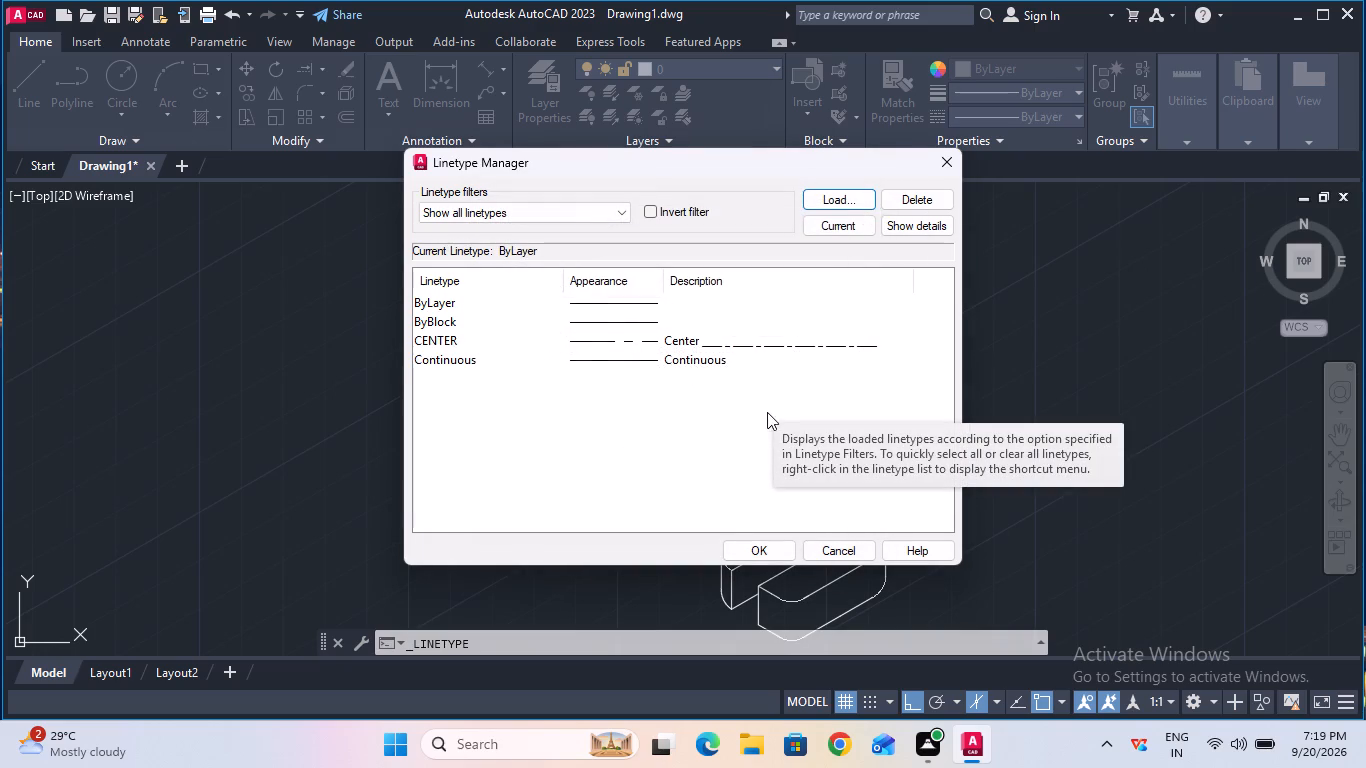
click(752, 539)
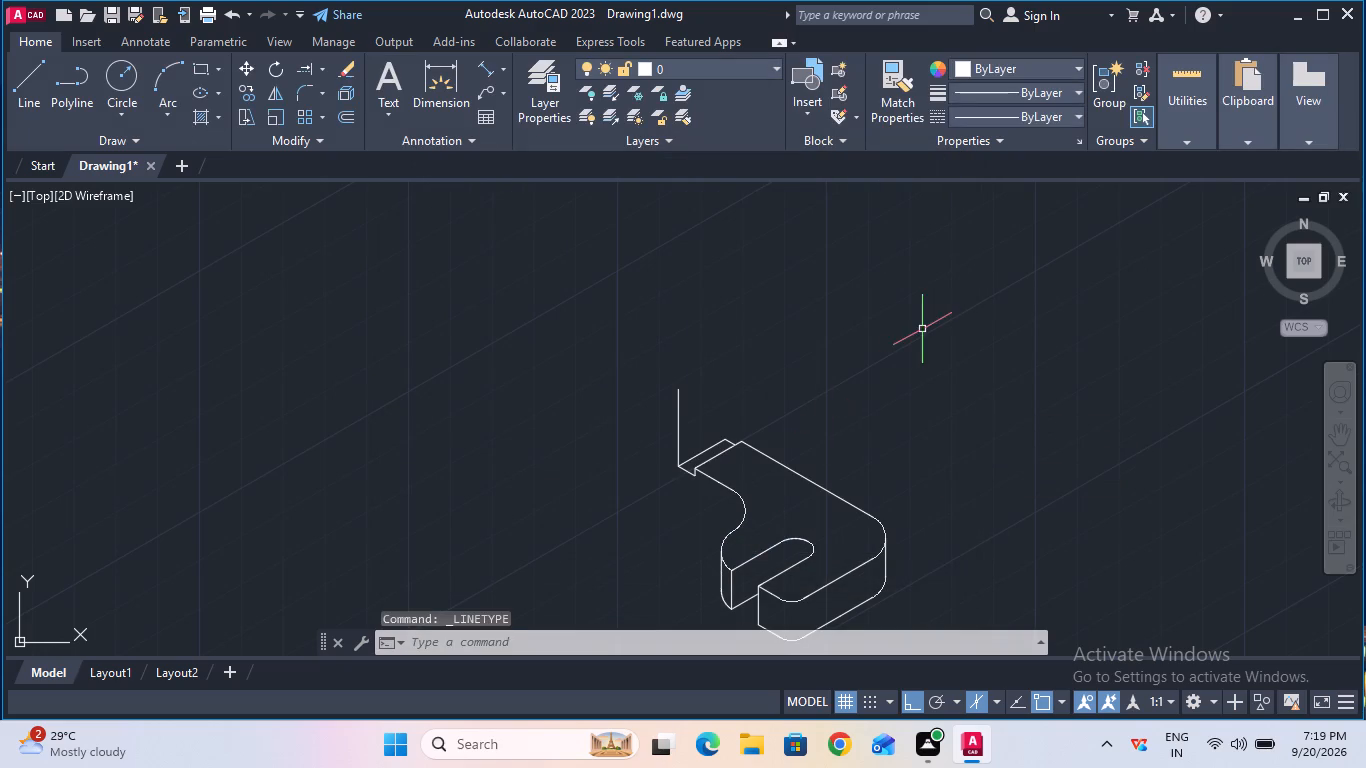
Set the current linetype to CENTER.
click(1008, 107)
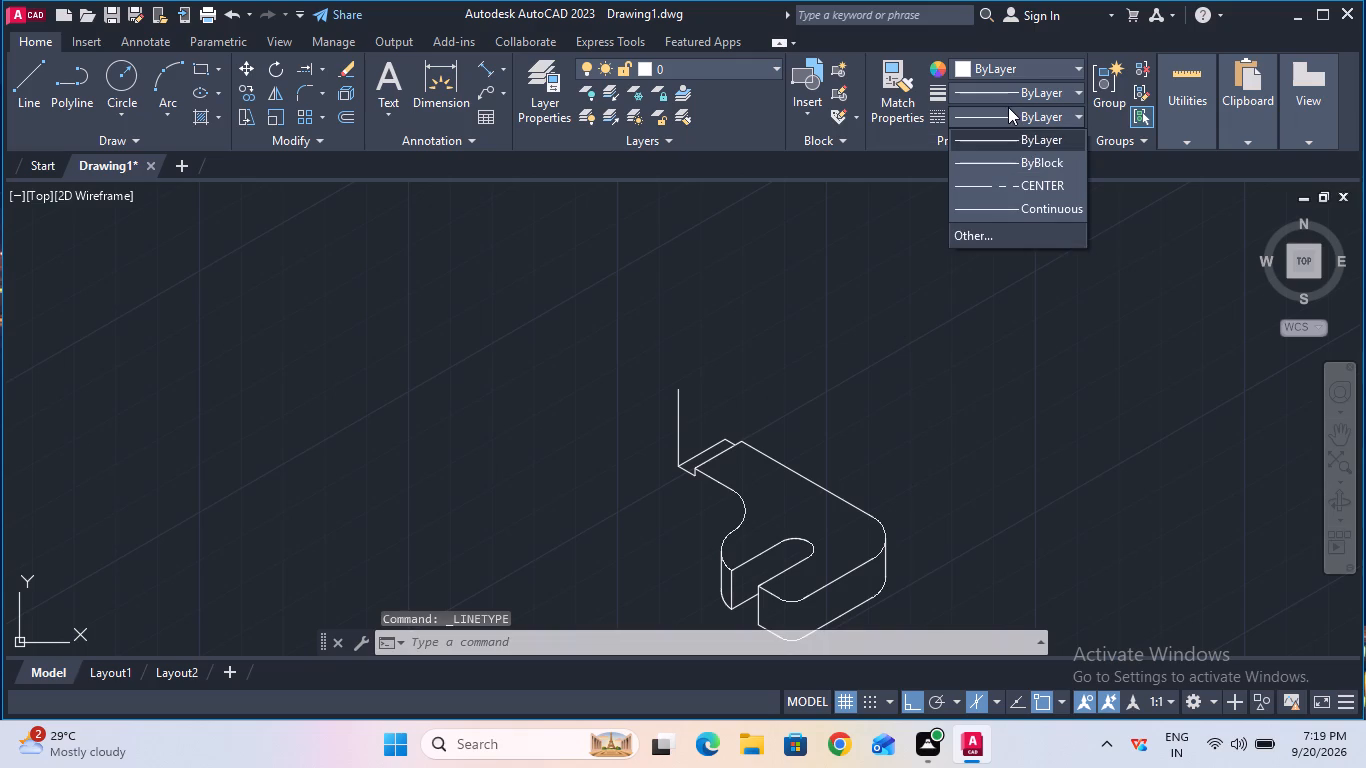
click(1005, 187)
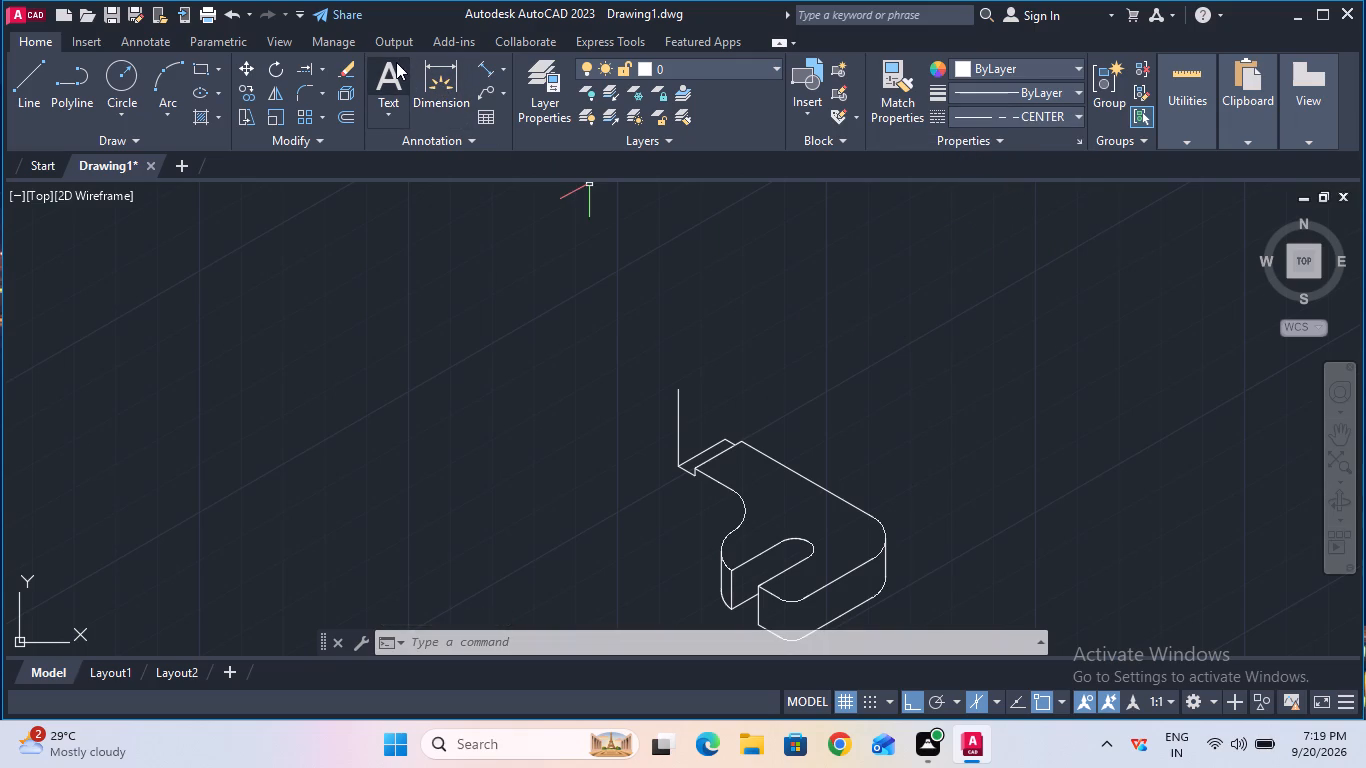
Measure the length of the vertical line above the step's outer corner with an aligned dimension.
click(479, 72)
click(683, 470)
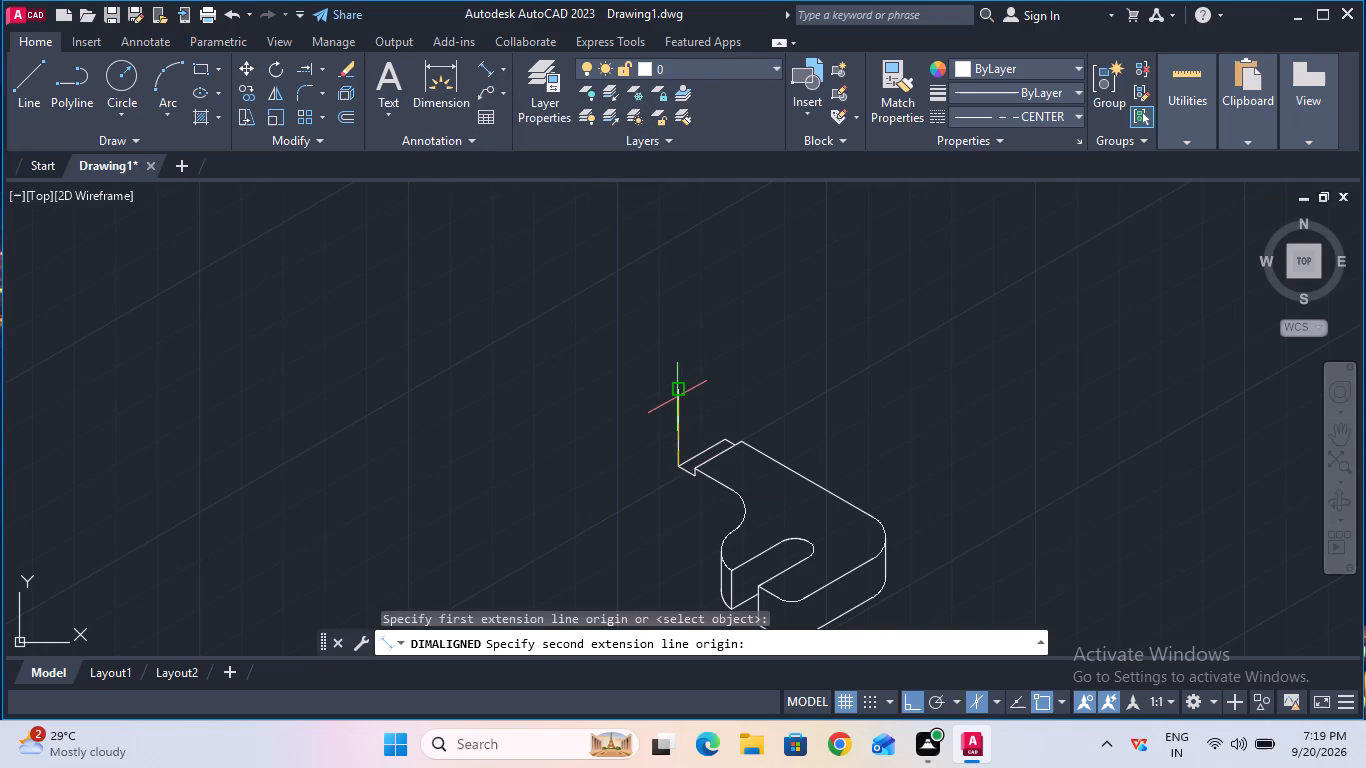
click(677, 394)
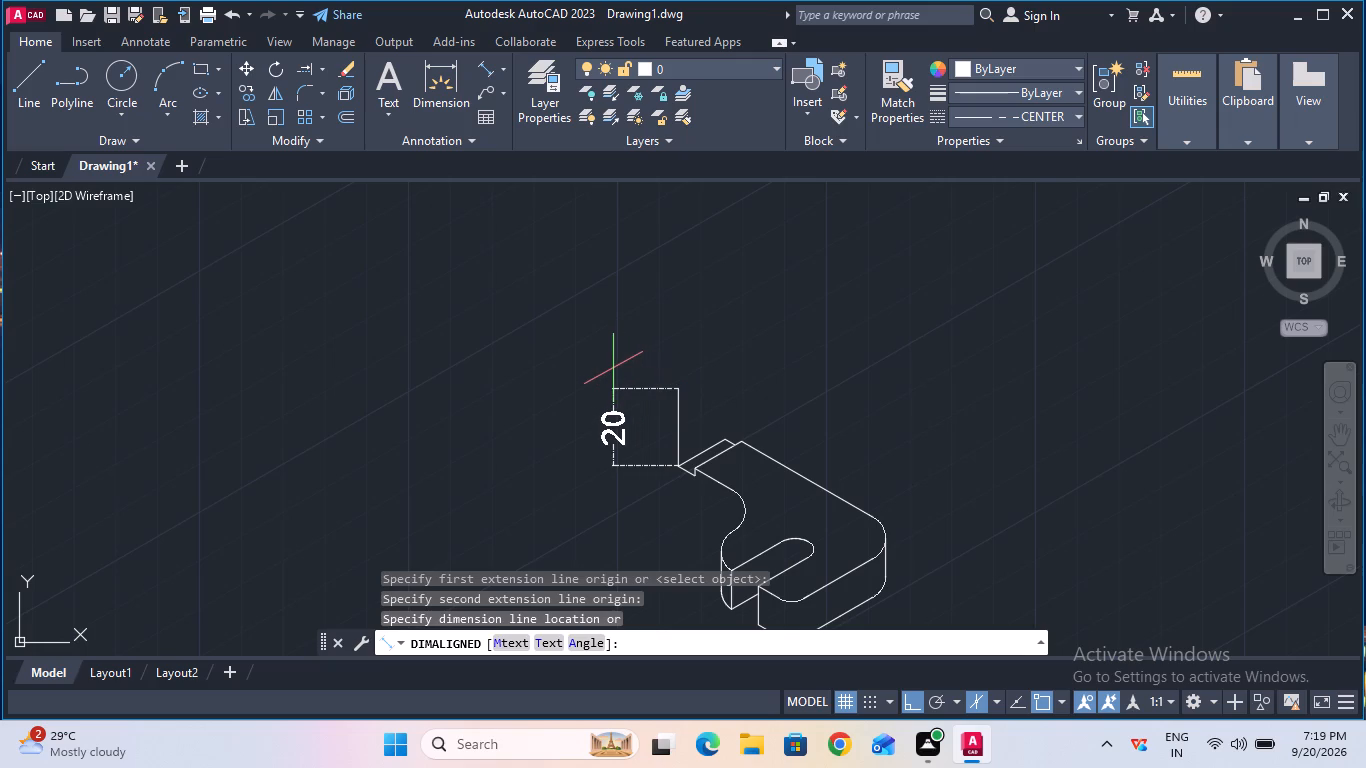
key(Escape)
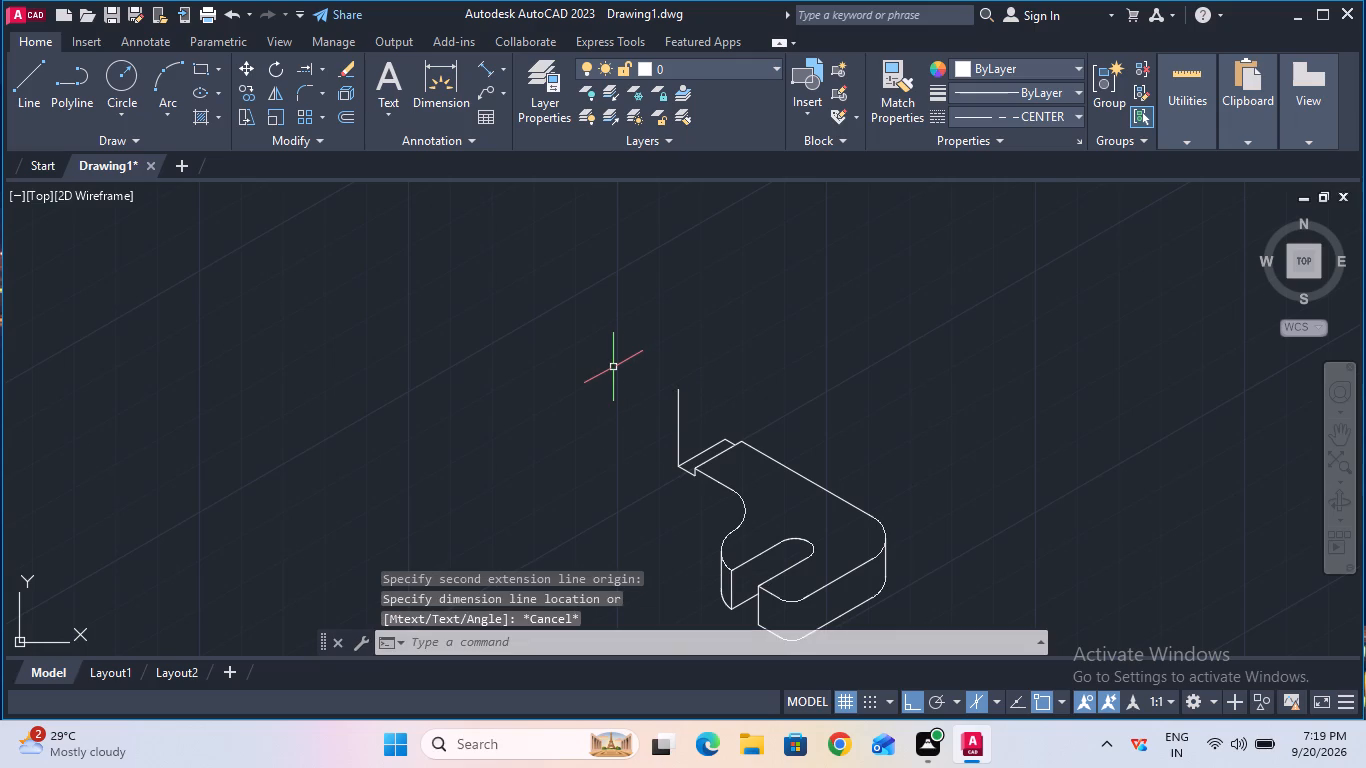
Draw a 36 mm centre line at 150° from the top end of the vertical line, using the top isoplane.
key(F5)
key(F5)
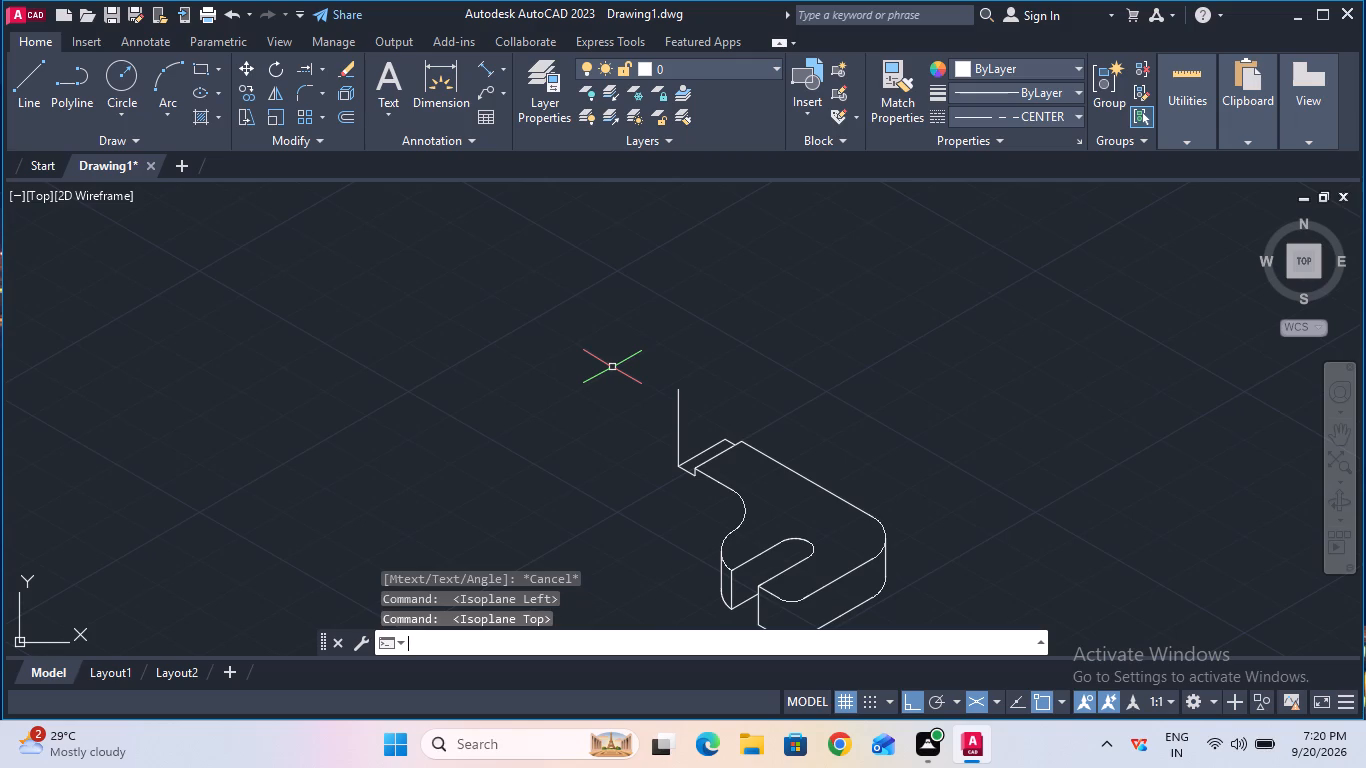
click(22, 92)
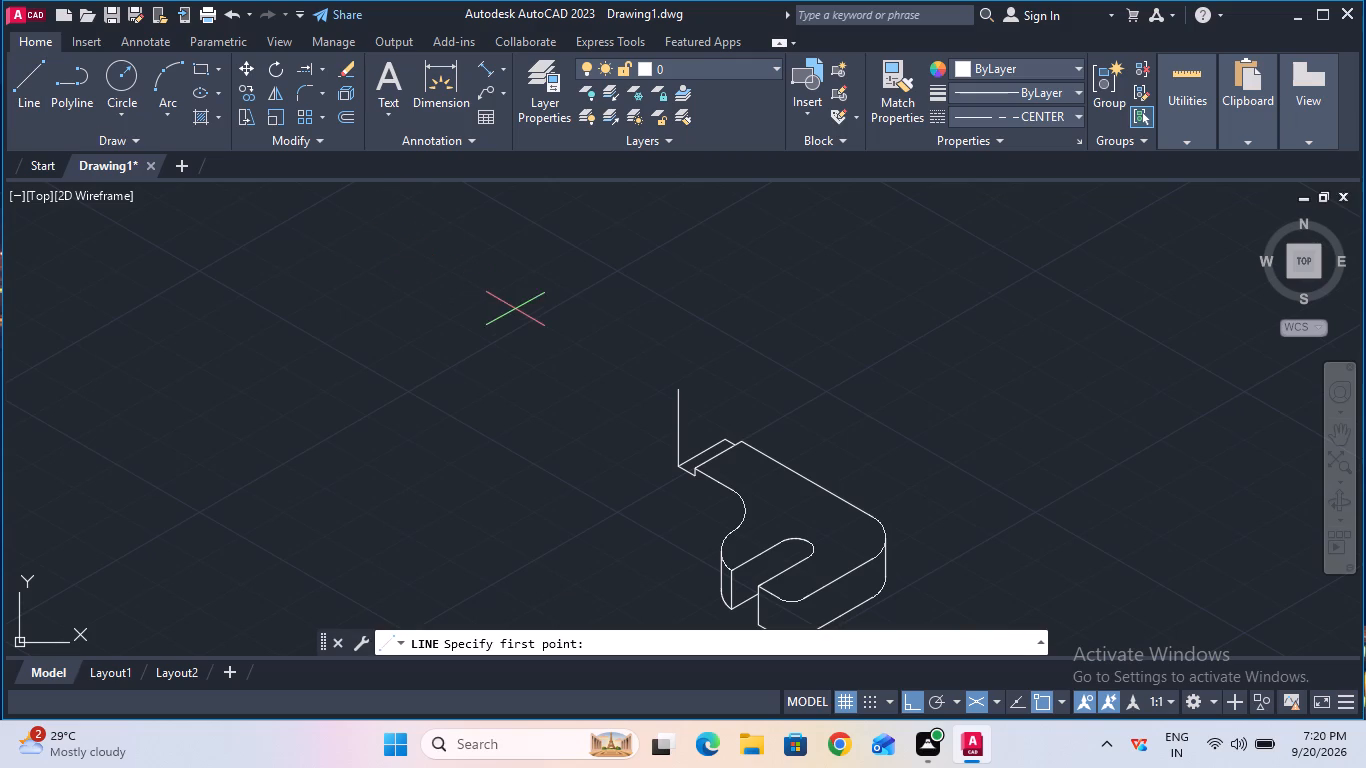
click(678, 394)
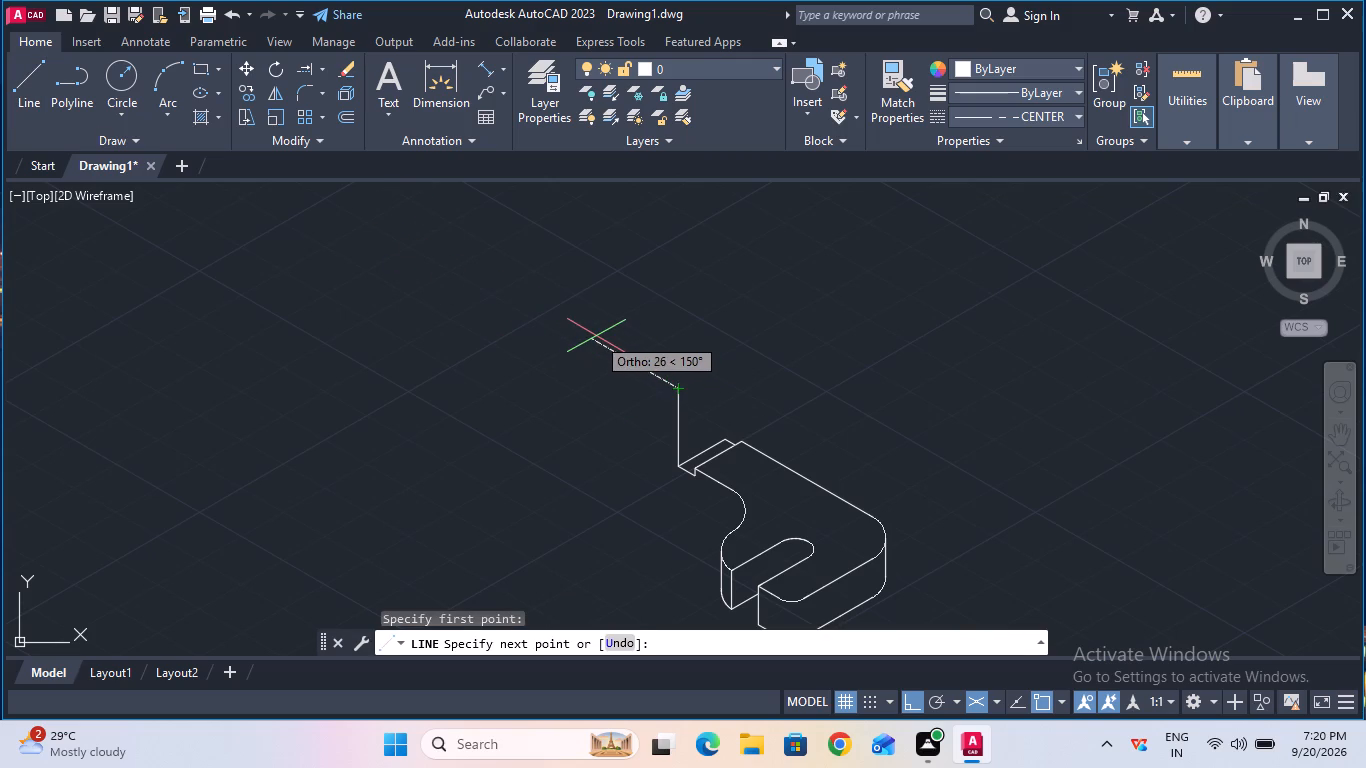
text(36)
key(Return)
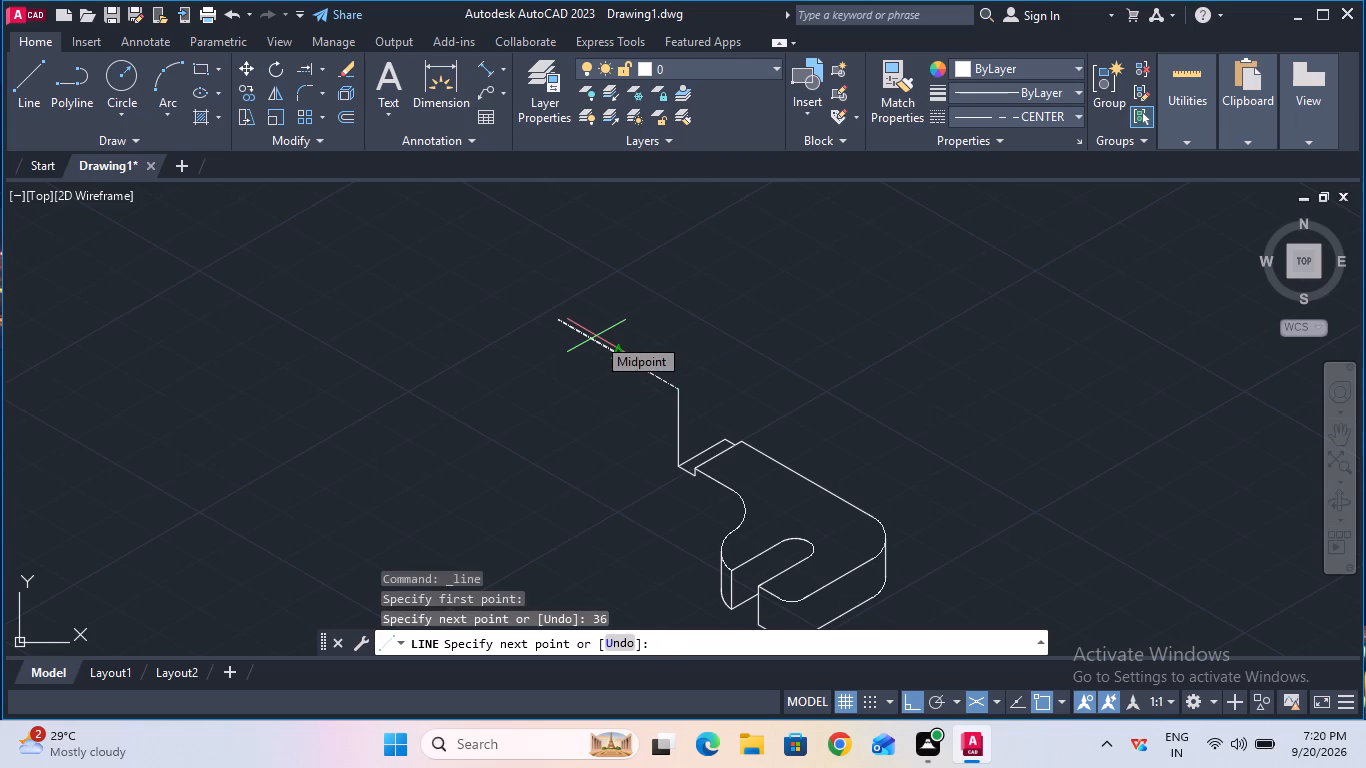
key(Escape)
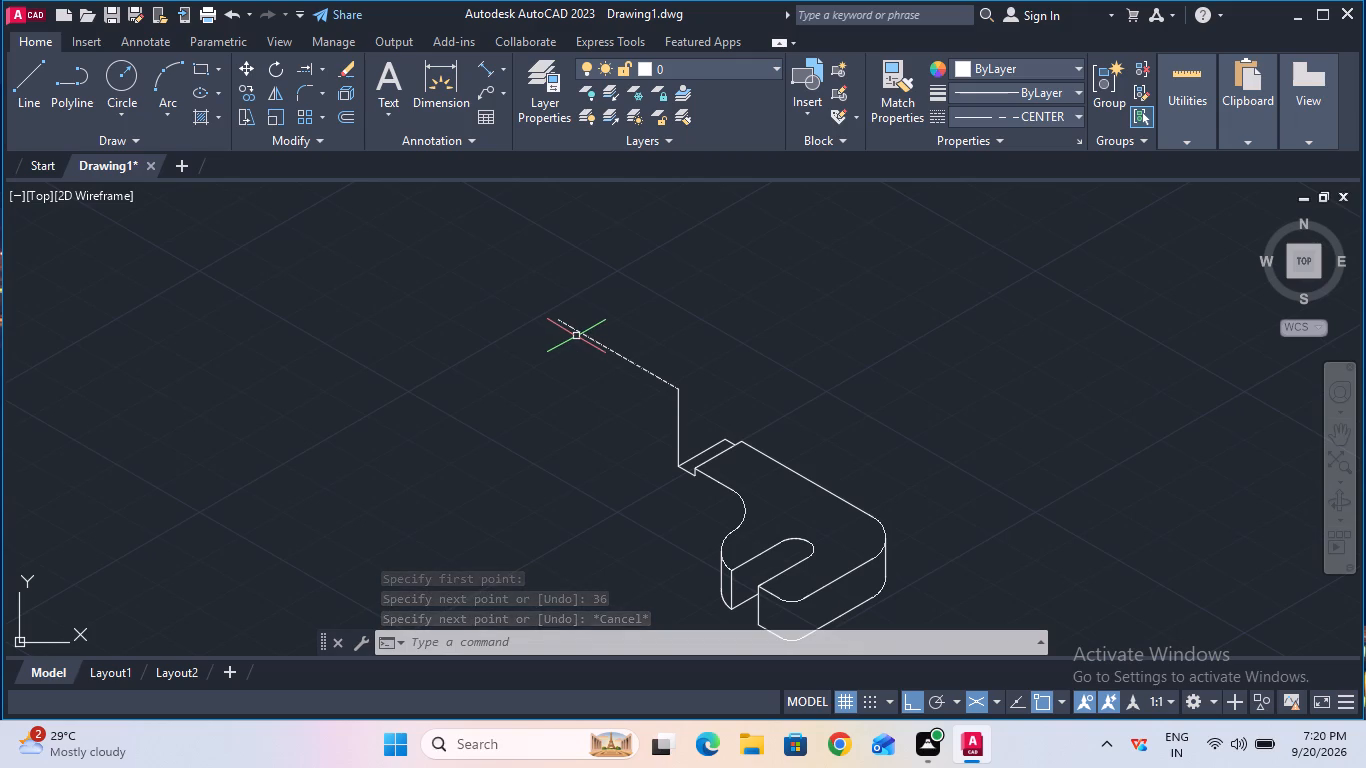
Set the current linetype to ByBlock and draw a radius 5 mm left-isoplane isocircle centred on the centre line's far end.
click(974, 121)
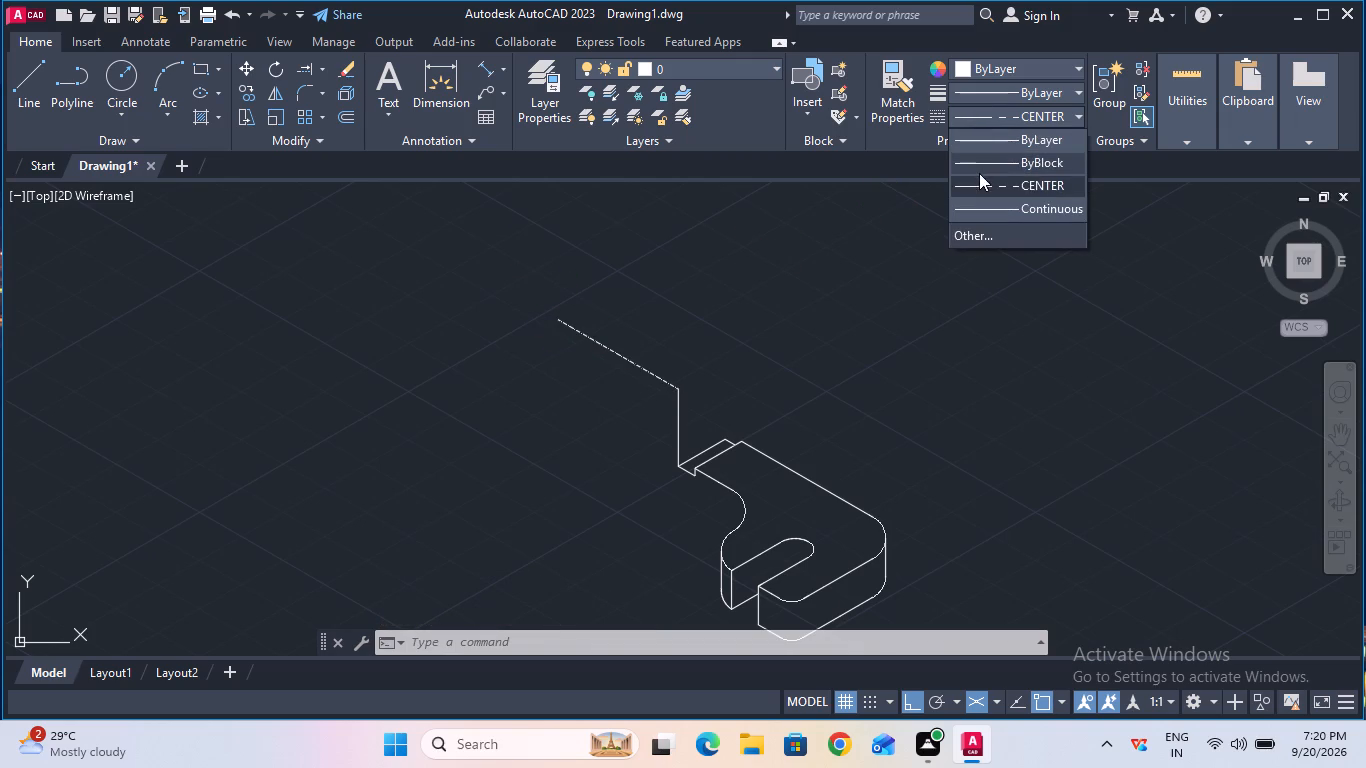
click(980, 161)
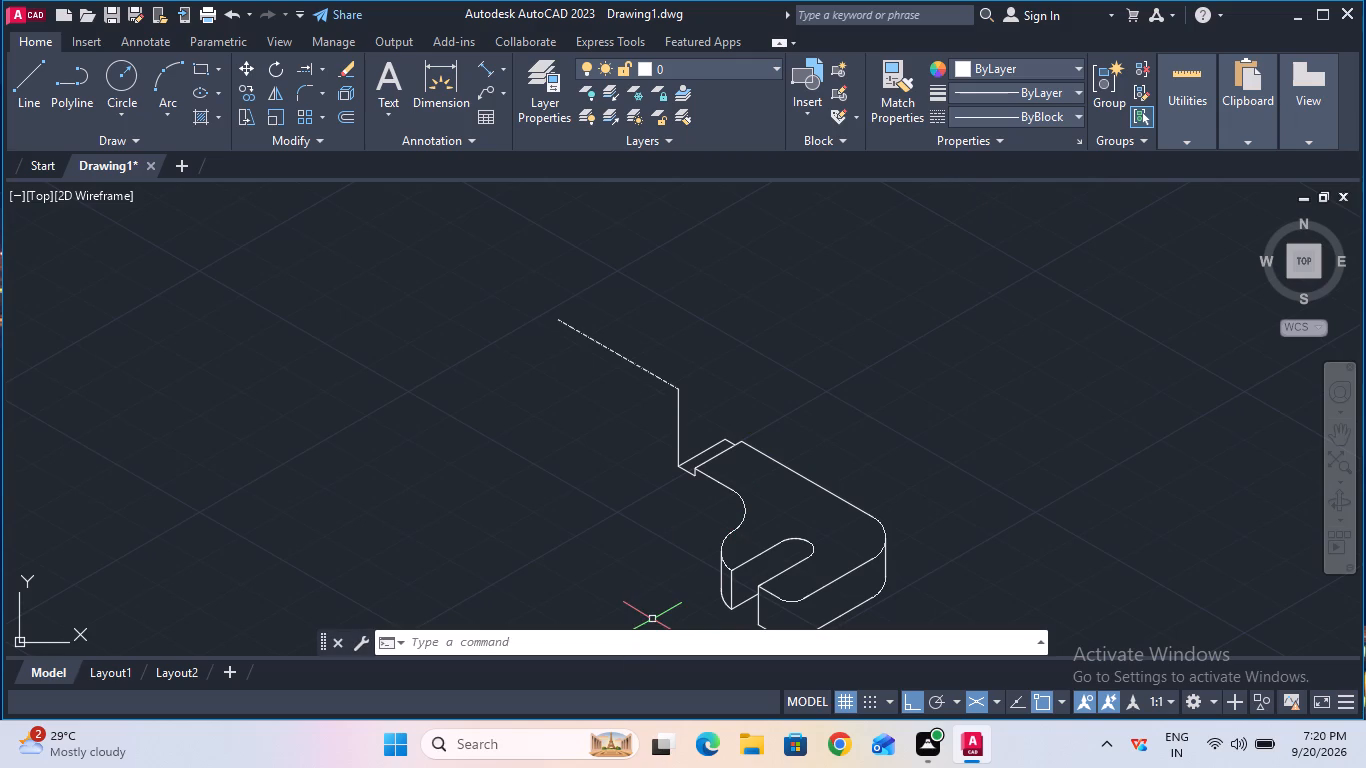
key(e)
text(ll)
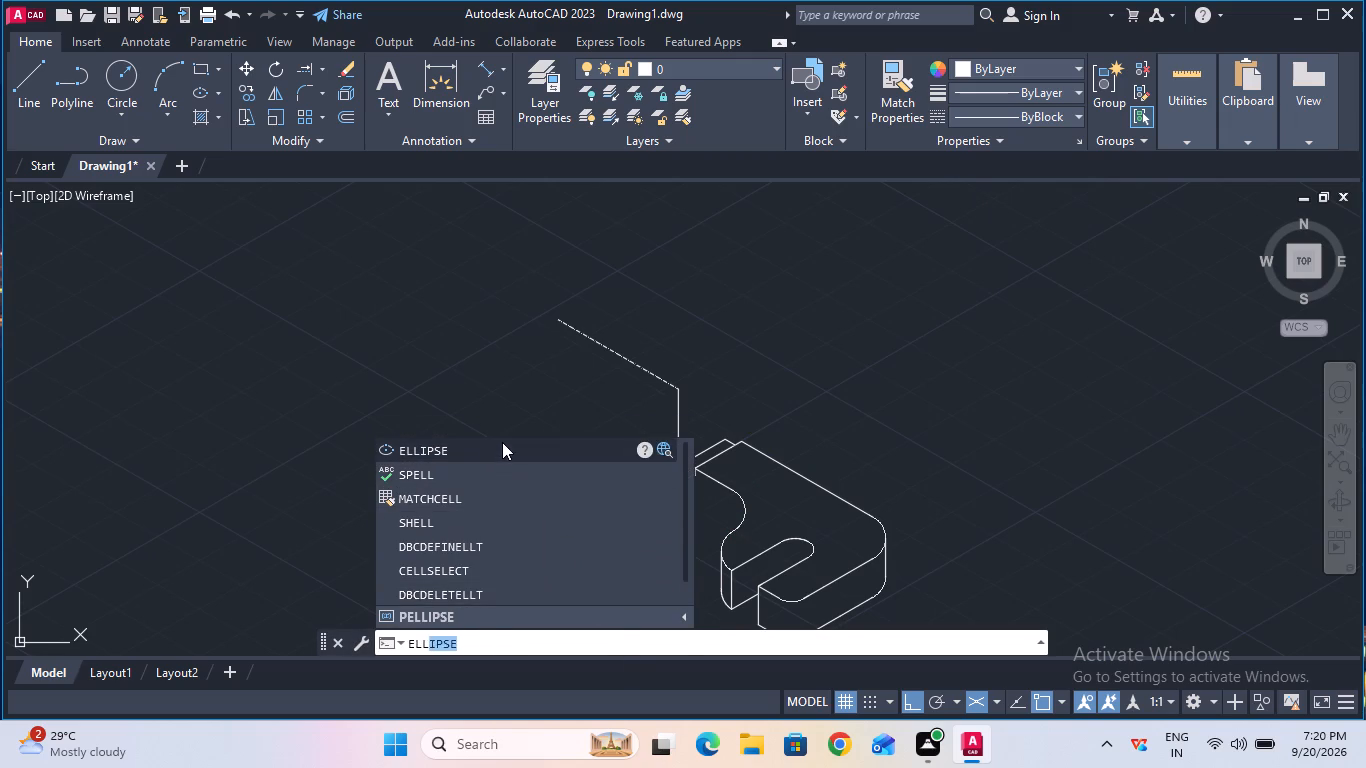
click(502, 440)
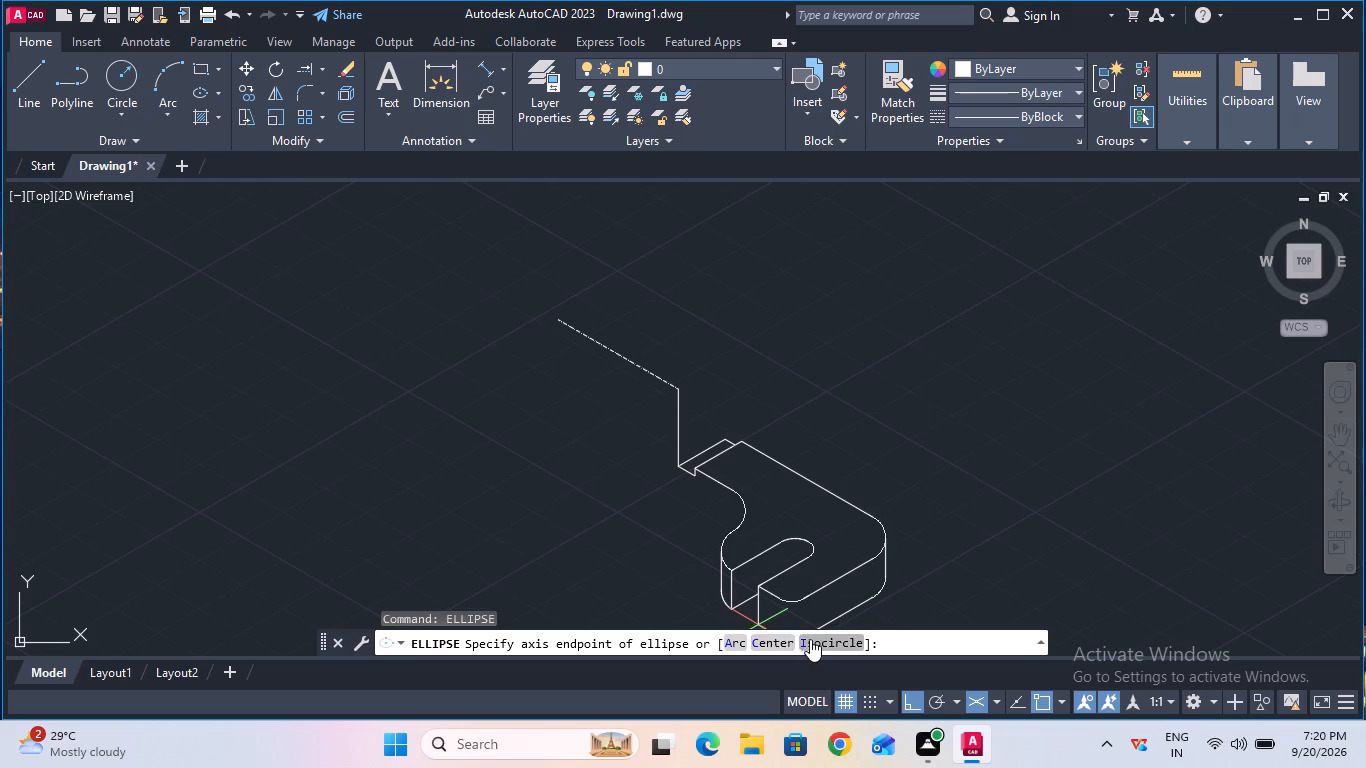
click(810, 639)
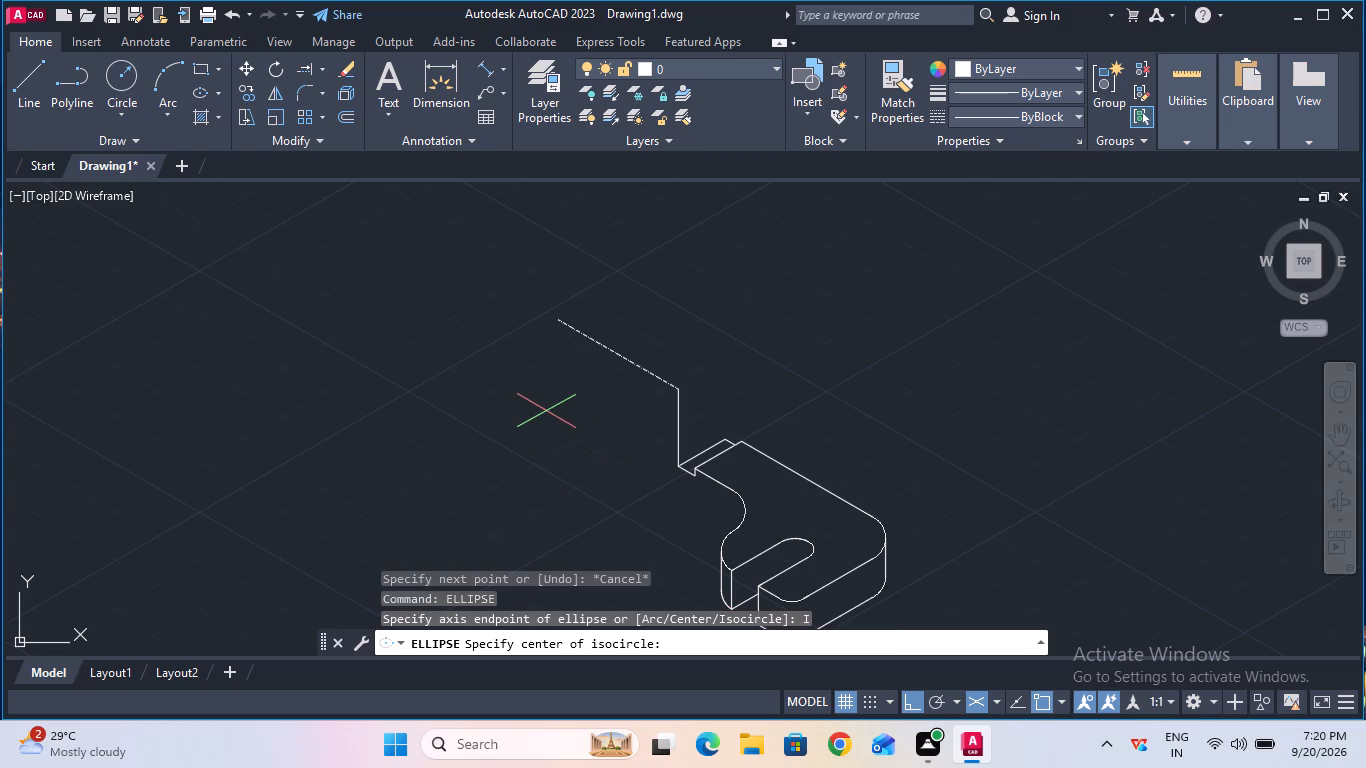
click(560, 325)
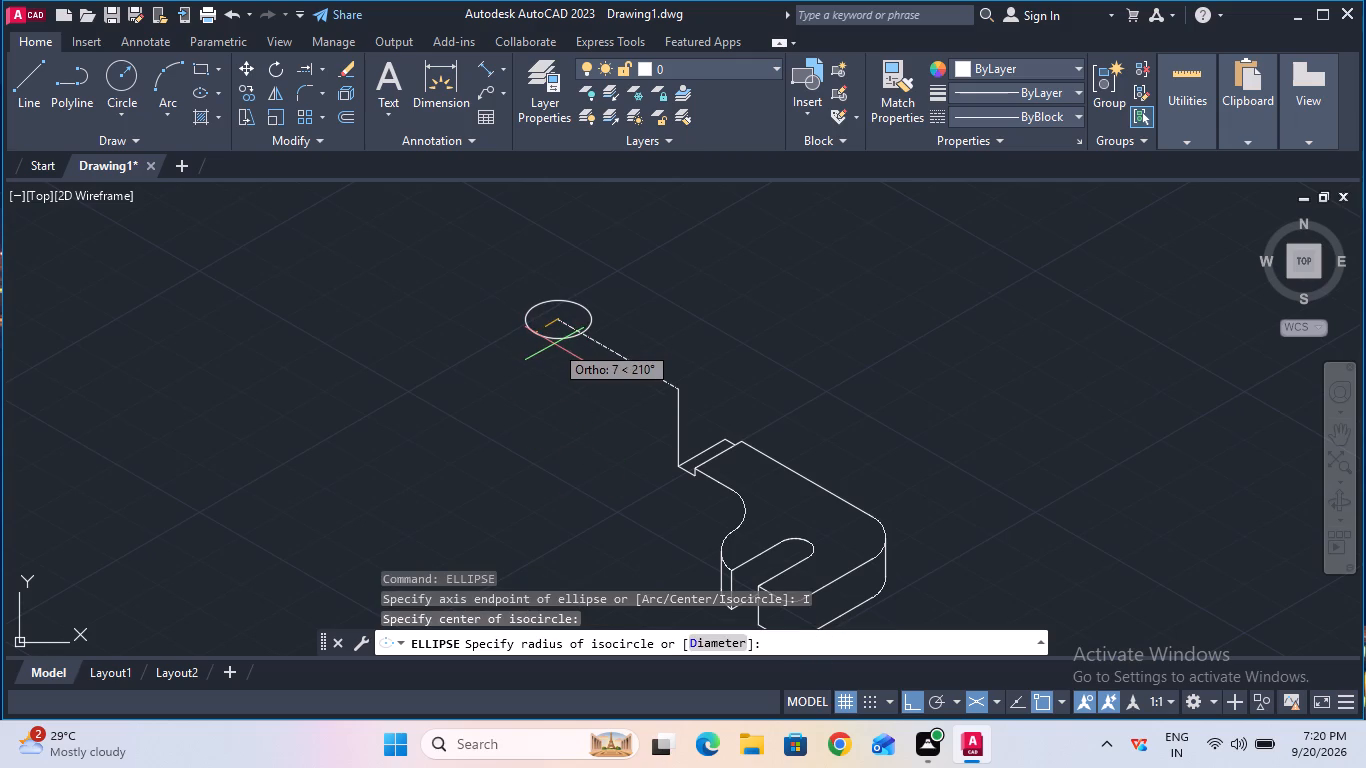
key(F5)
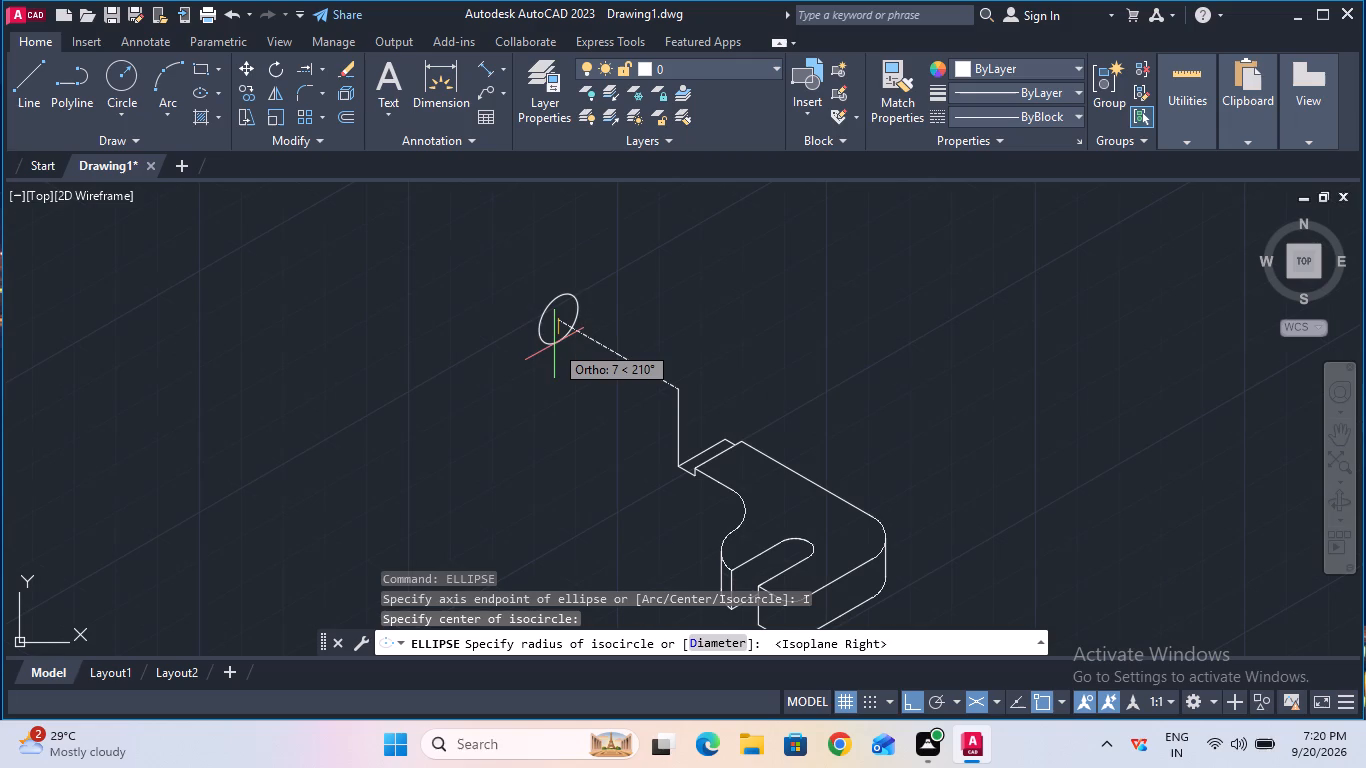
key(F5)
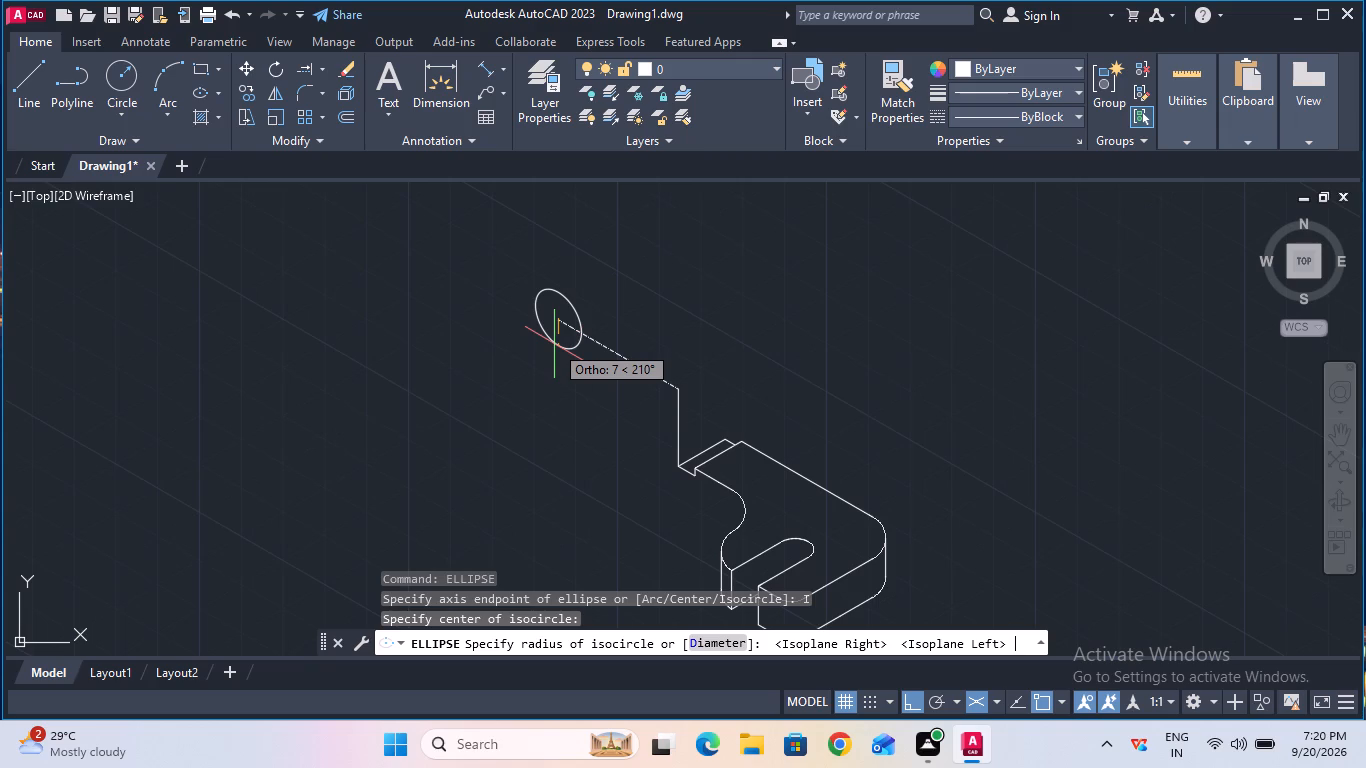
key(5)
key(Return)
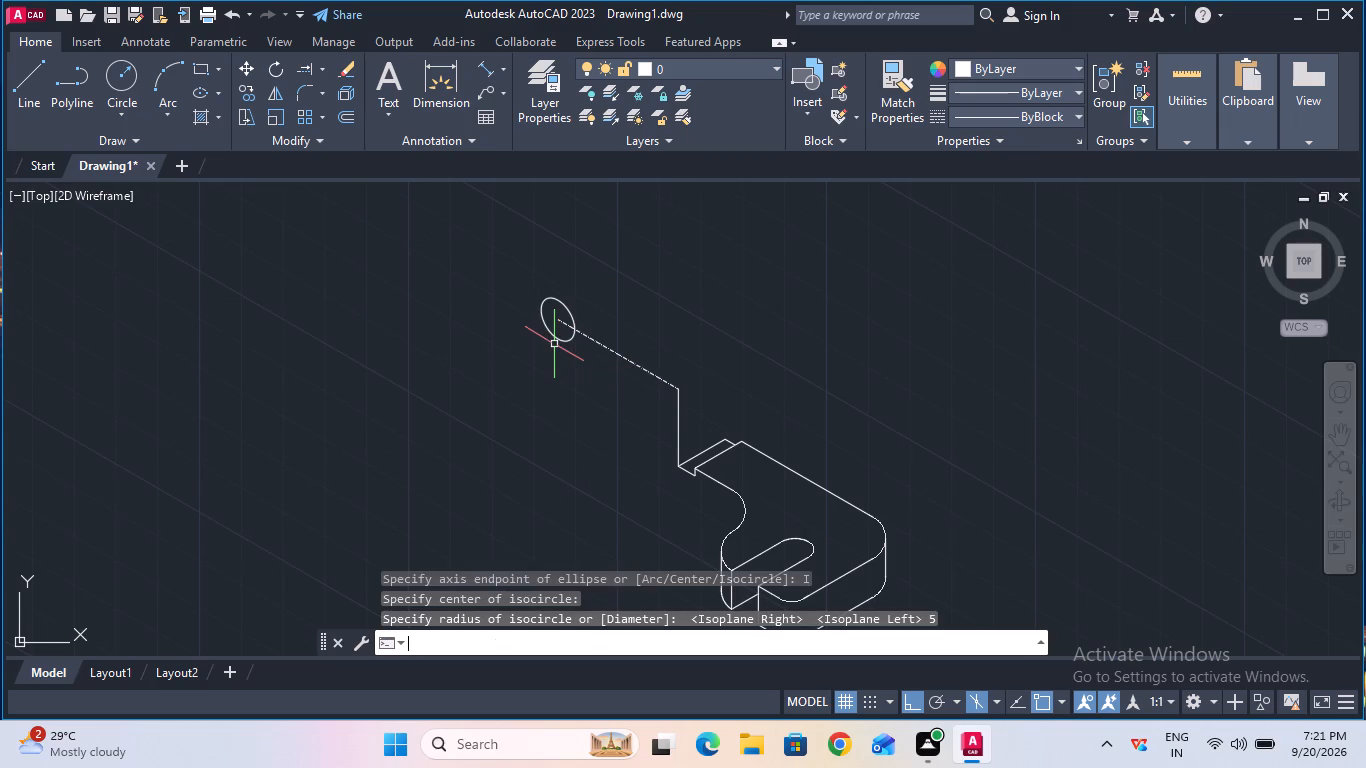
Extend the centre line through the isocircle's centre to its far edge.
click(306, 64)
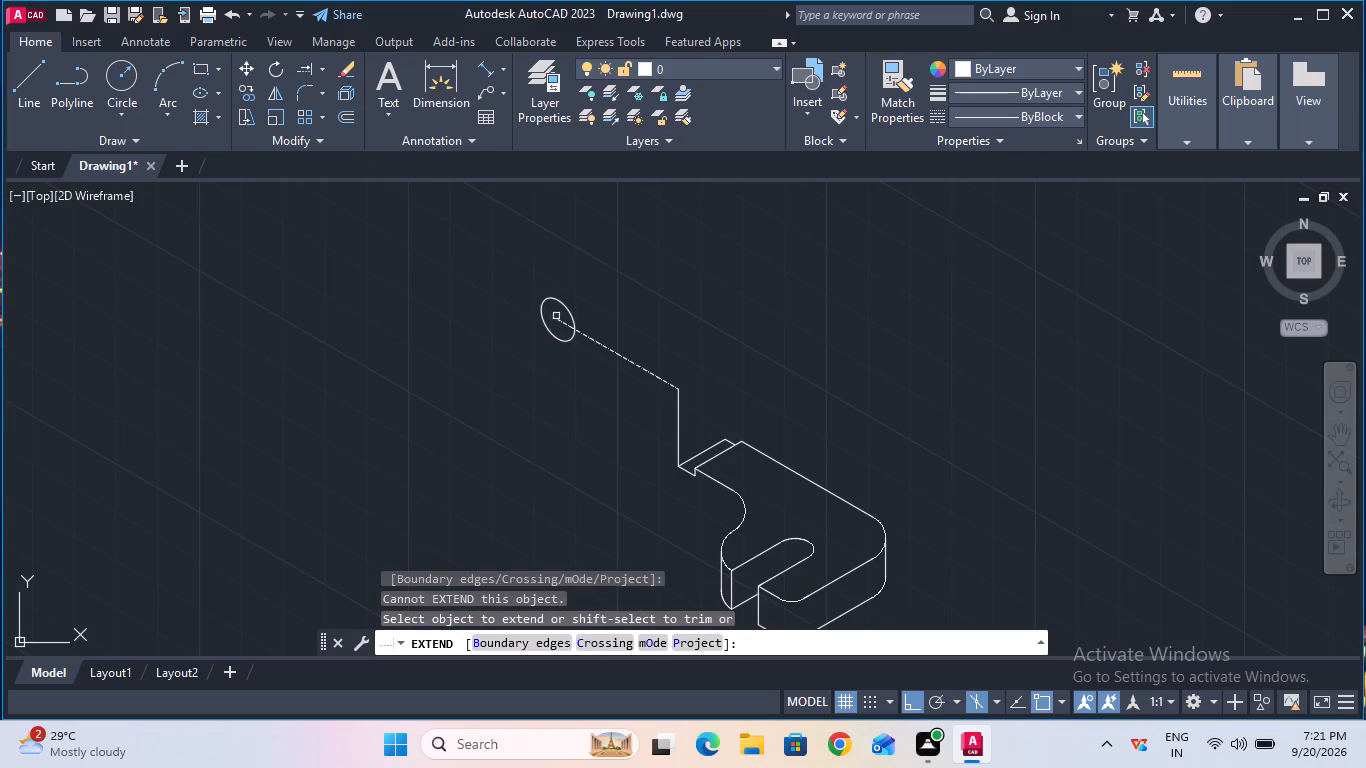
click(561, 321)
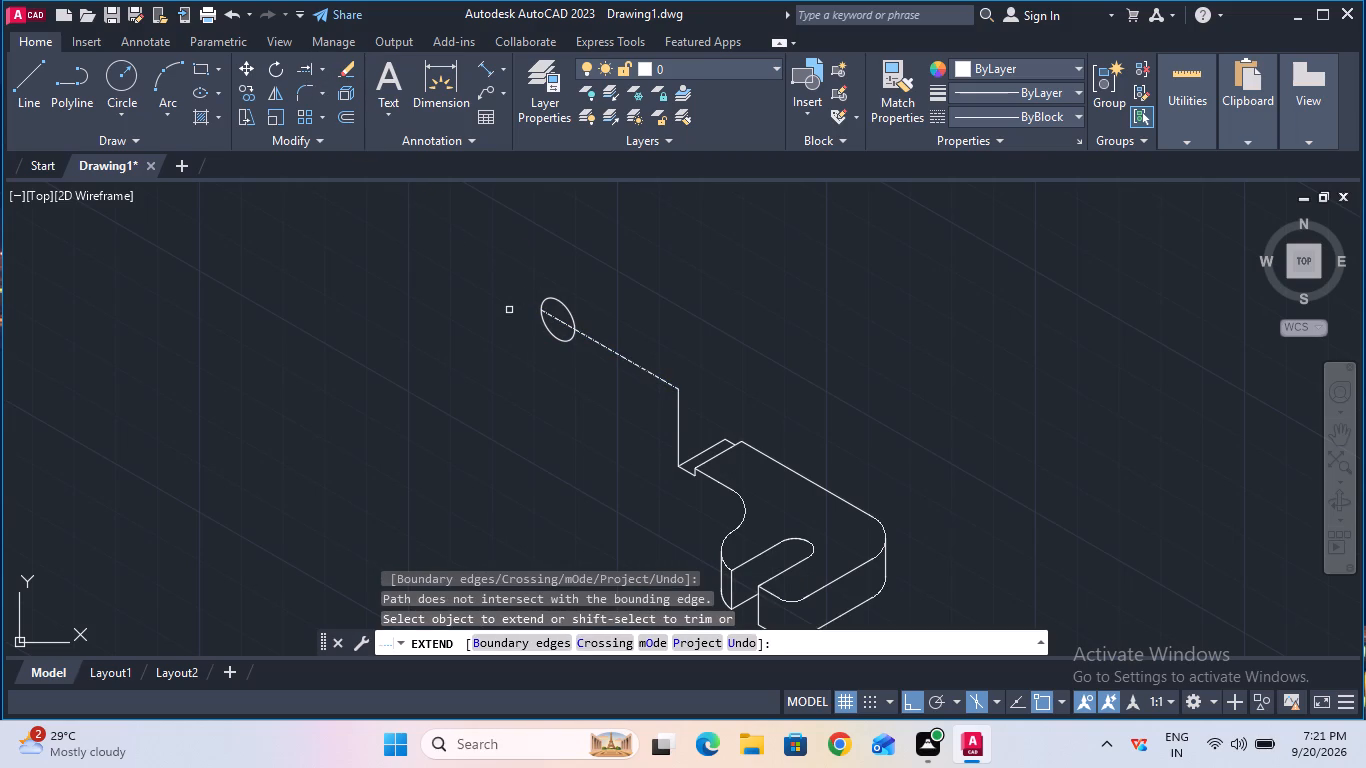
key(Escape)
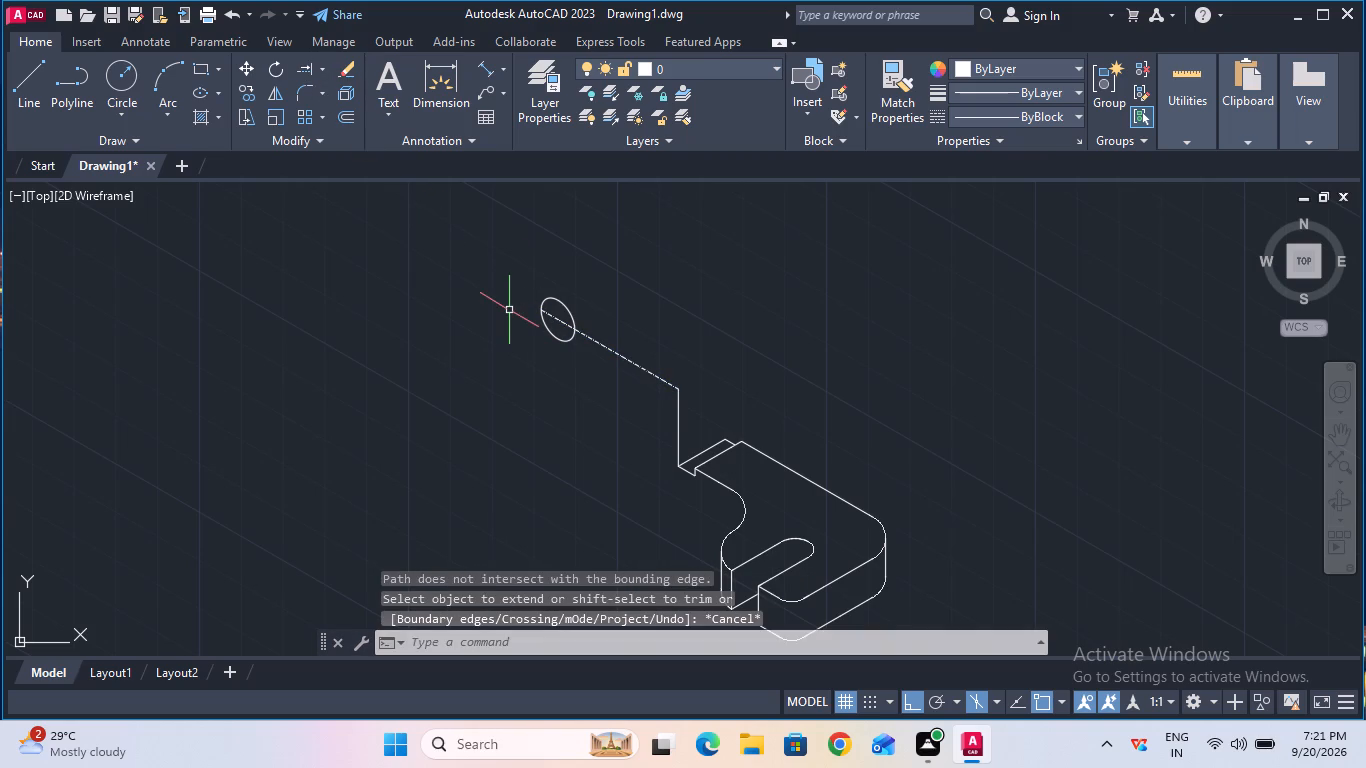
Measure the isocircle's width along the centre line with an aligned dimension.
click(488, 61)
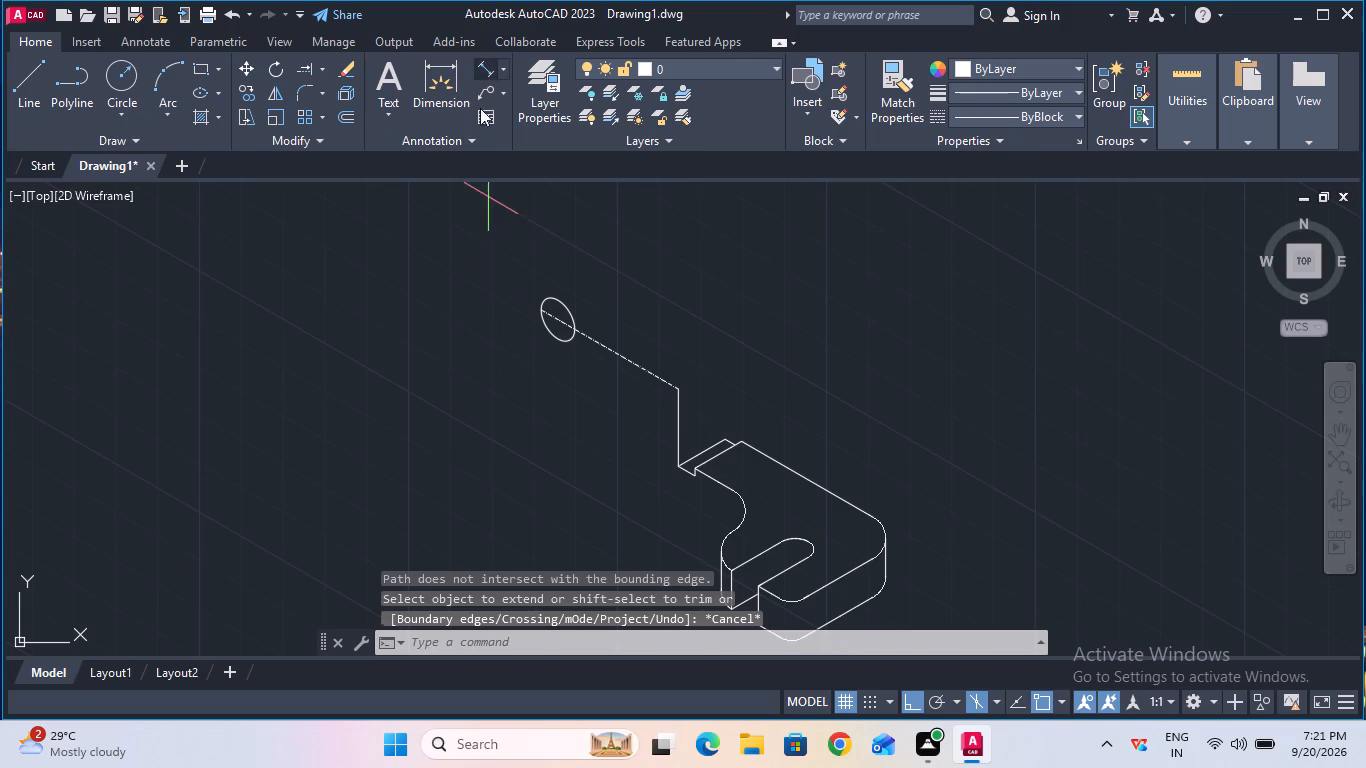
click(538, 317)
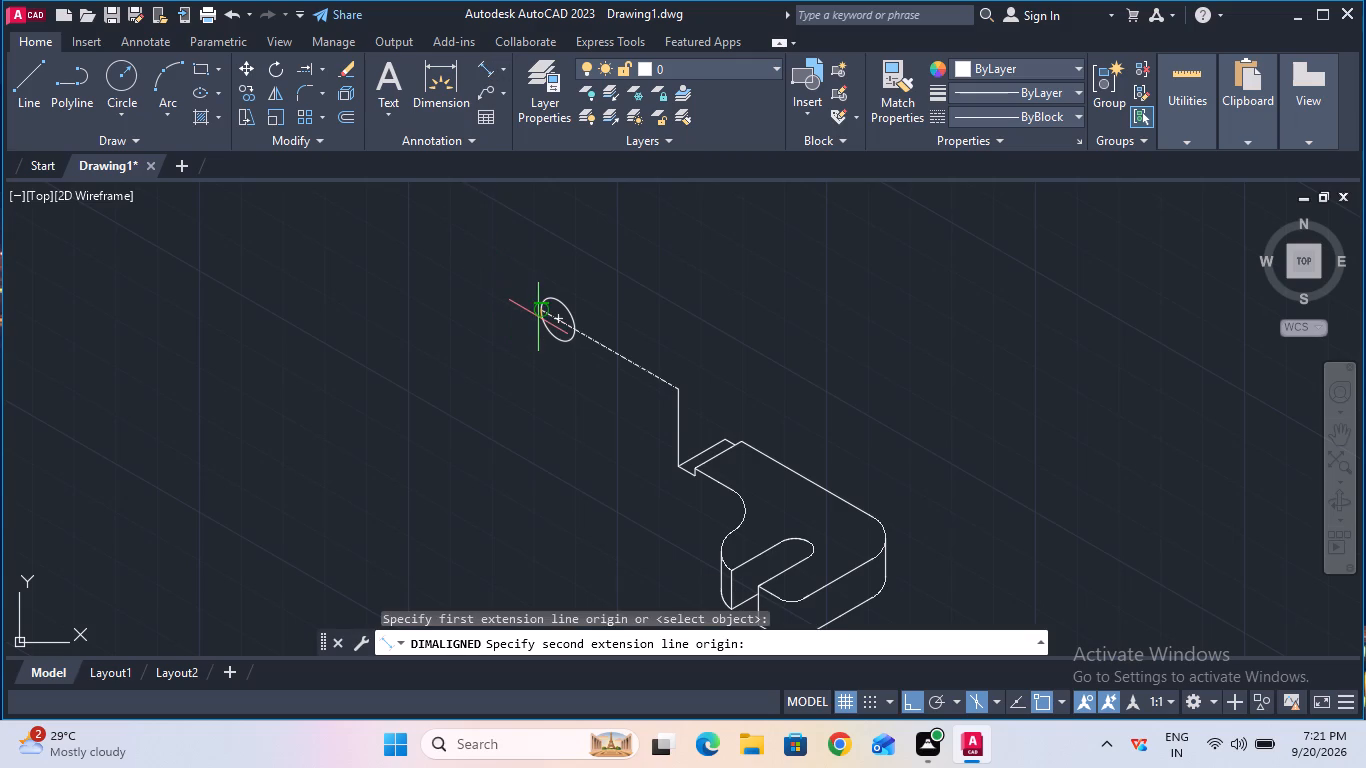
click(568, 329)
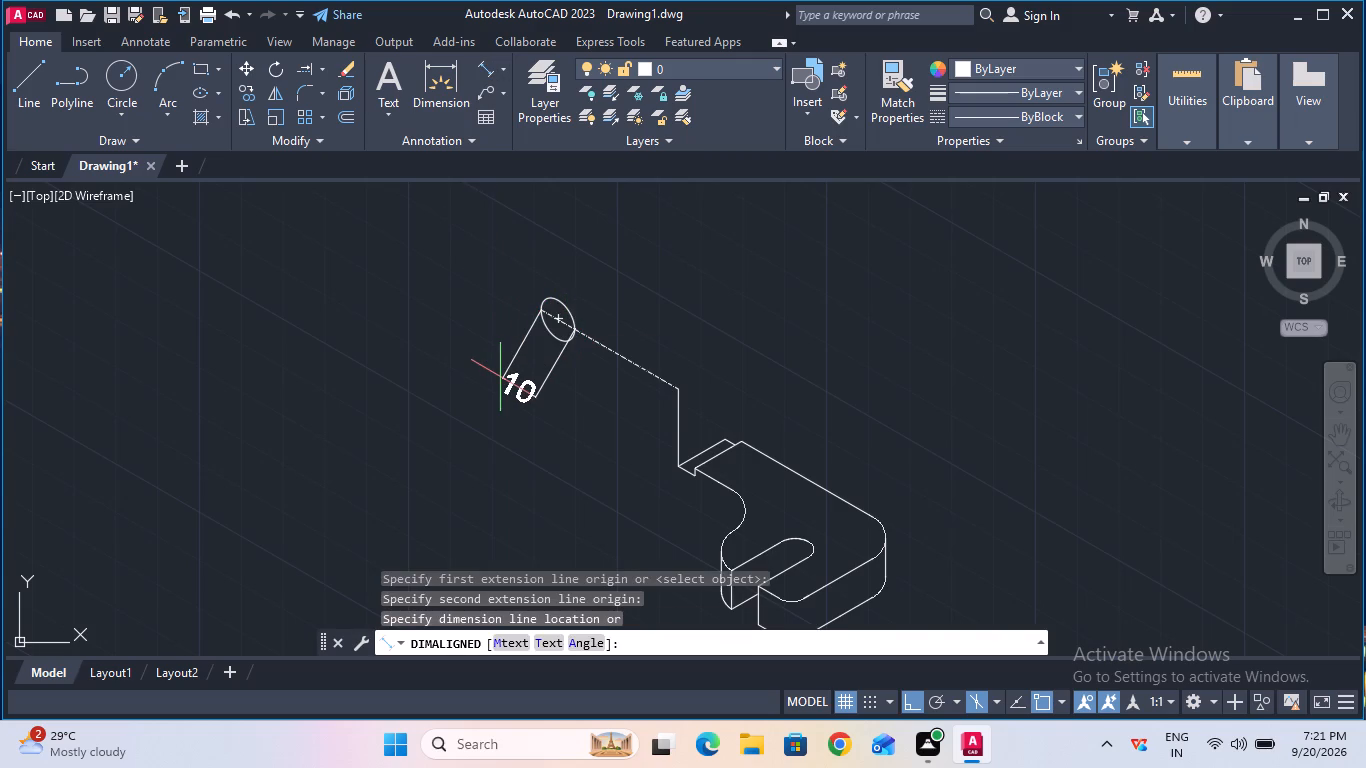
key(Escape)
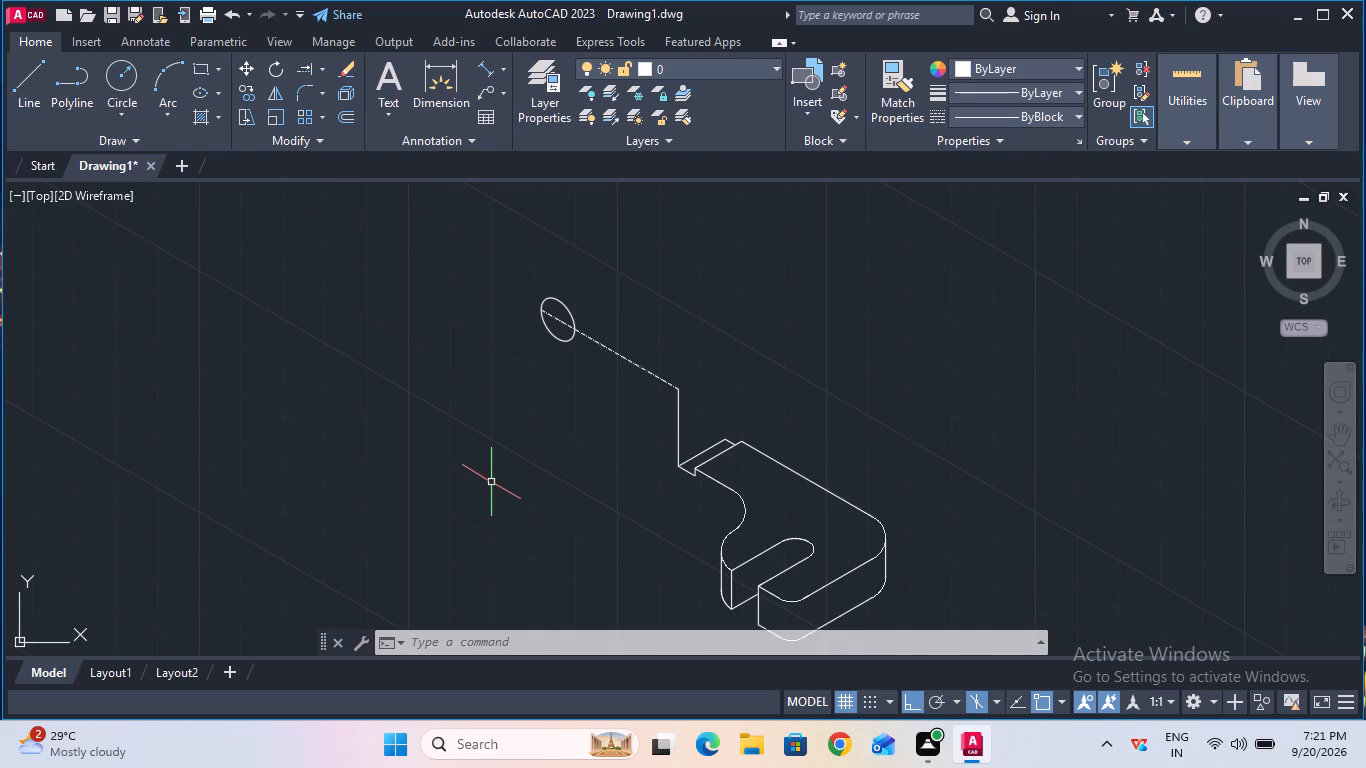
Draw a radius 10 mm left-isoplane isocircle concentric with the 5 mm radius isocircle.
key(e)
text(ll)
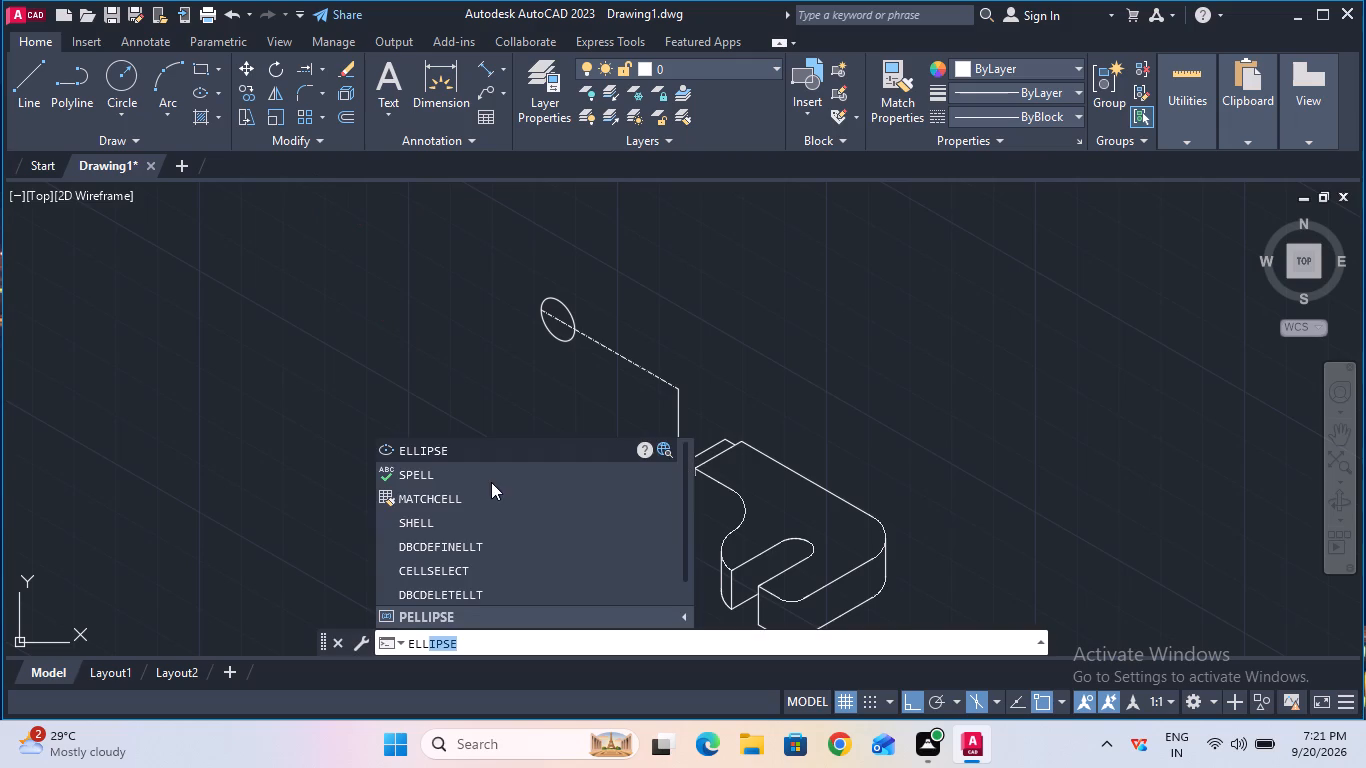
click(480, 455)
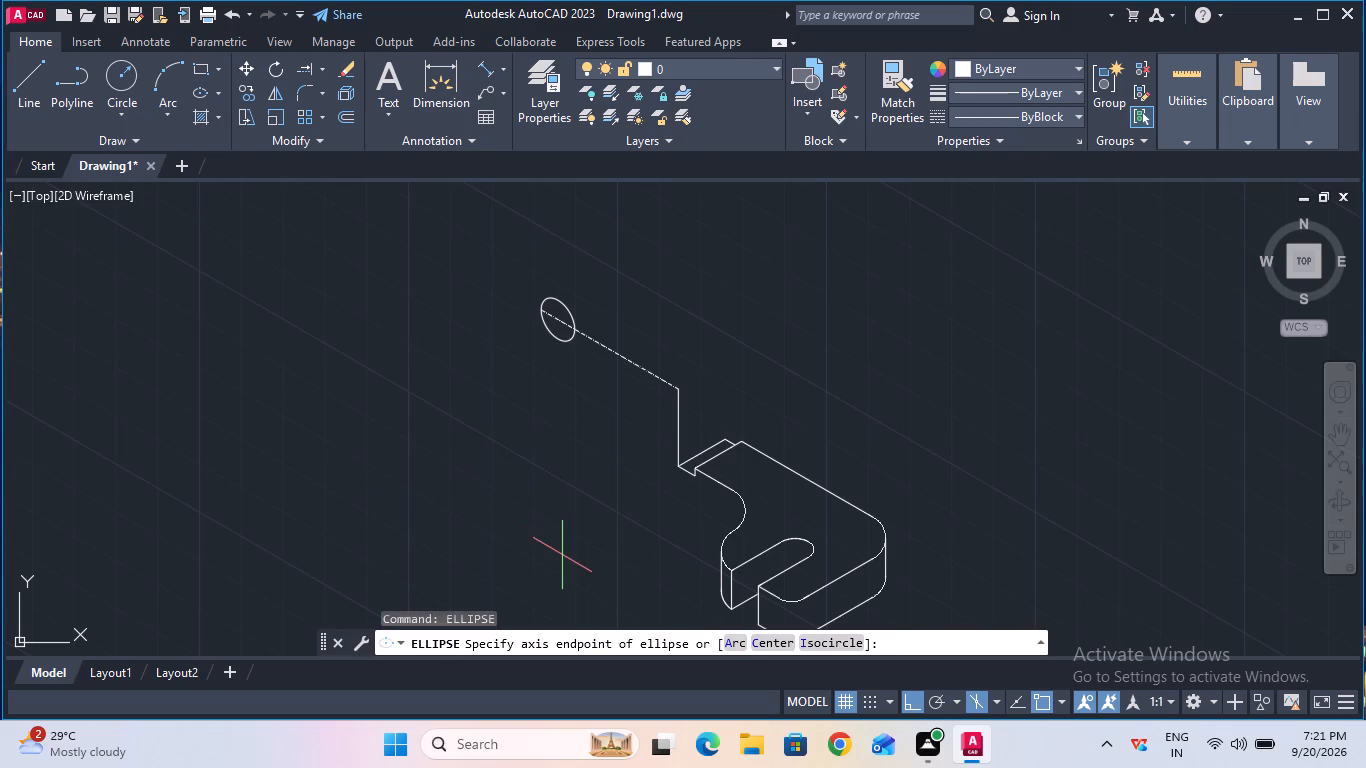
click(831, 640)
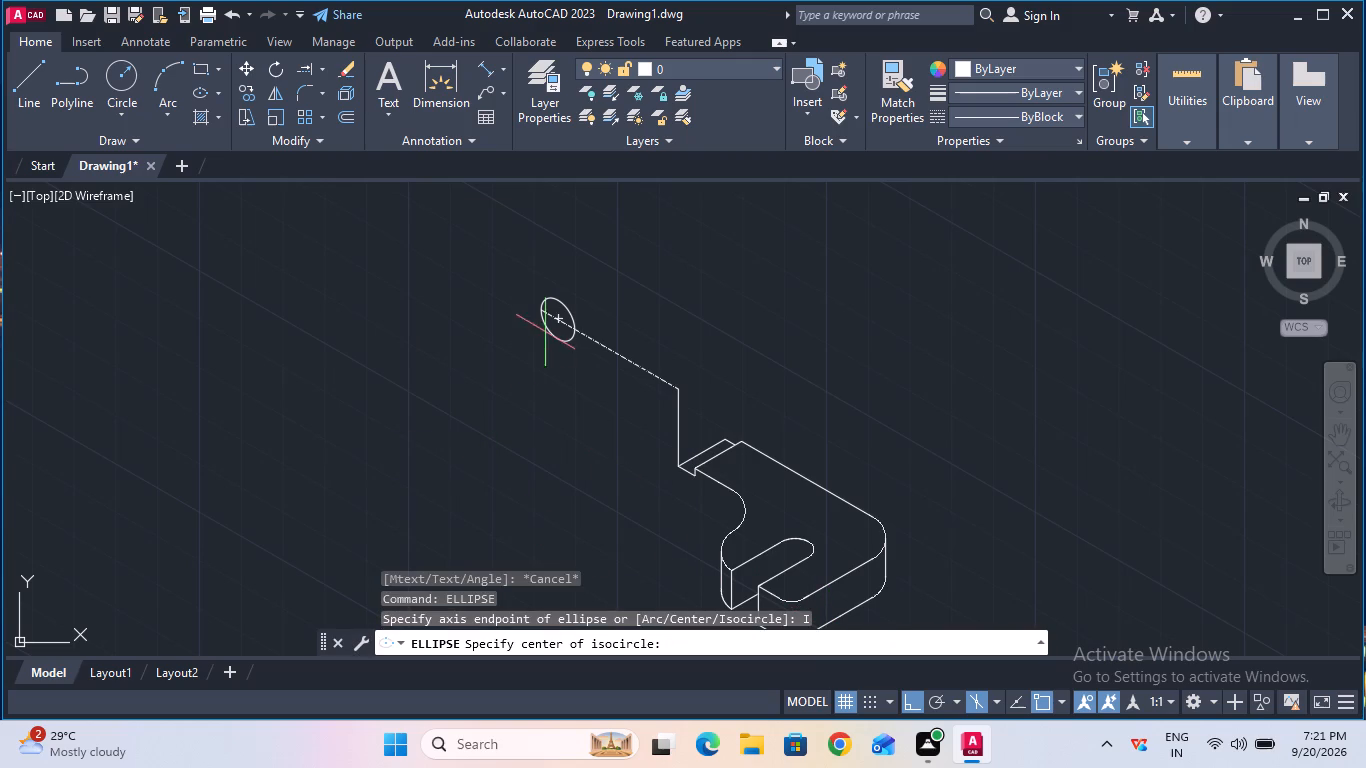
click(552, 322)
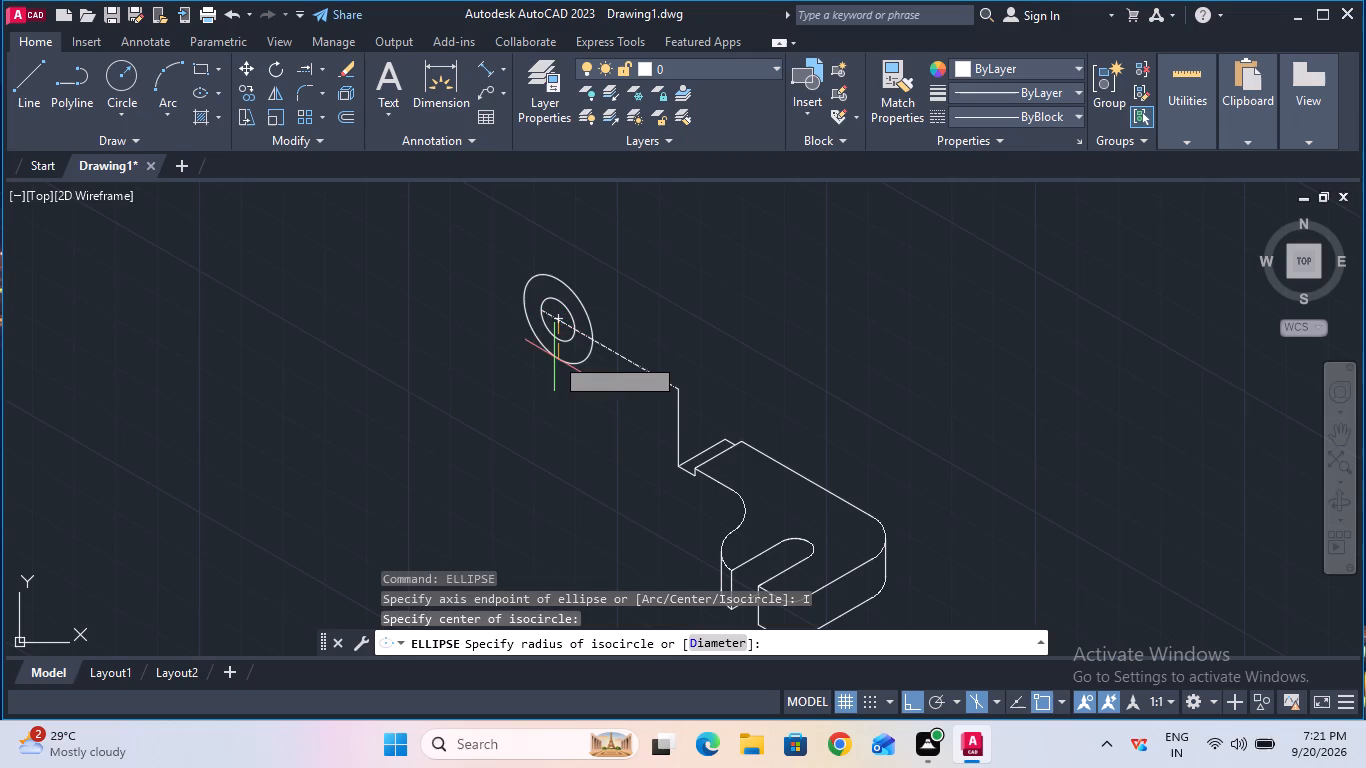
key(1)
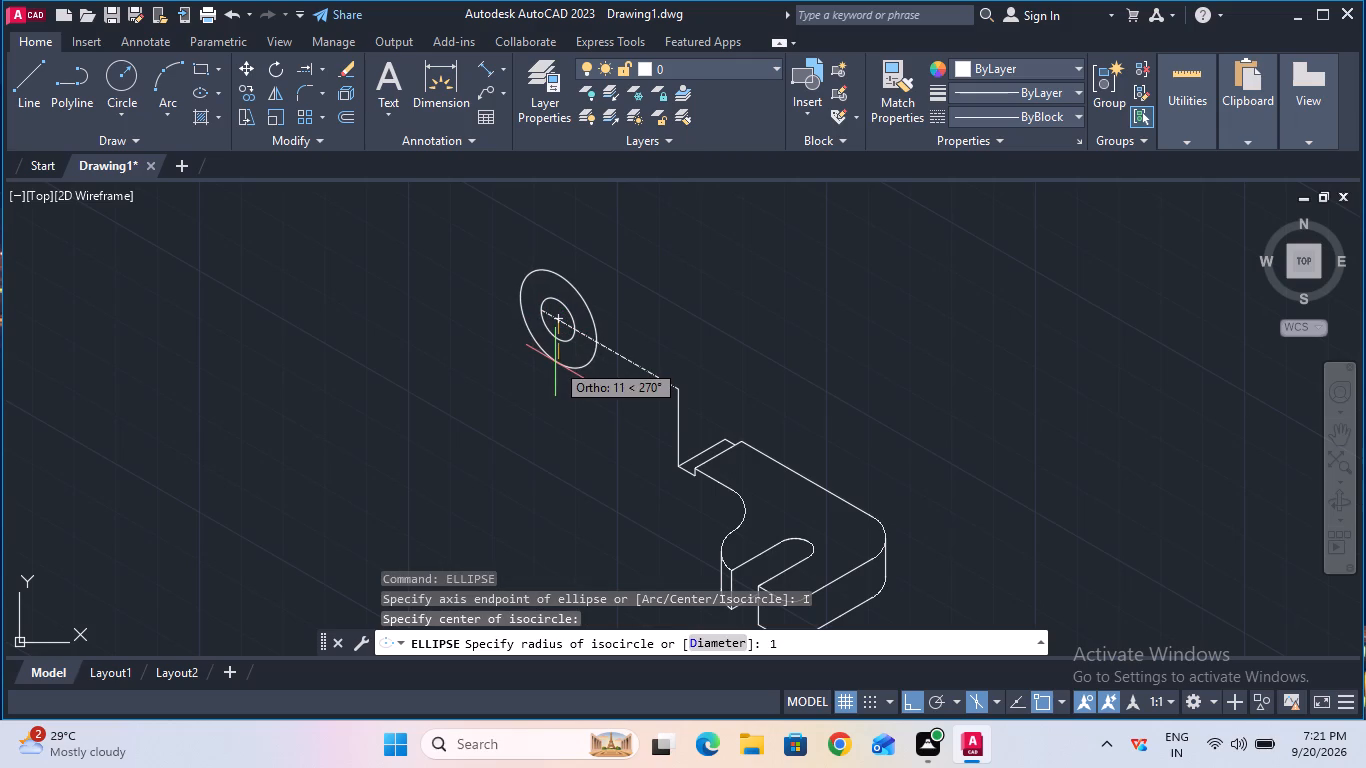
key(0)
key(Return)
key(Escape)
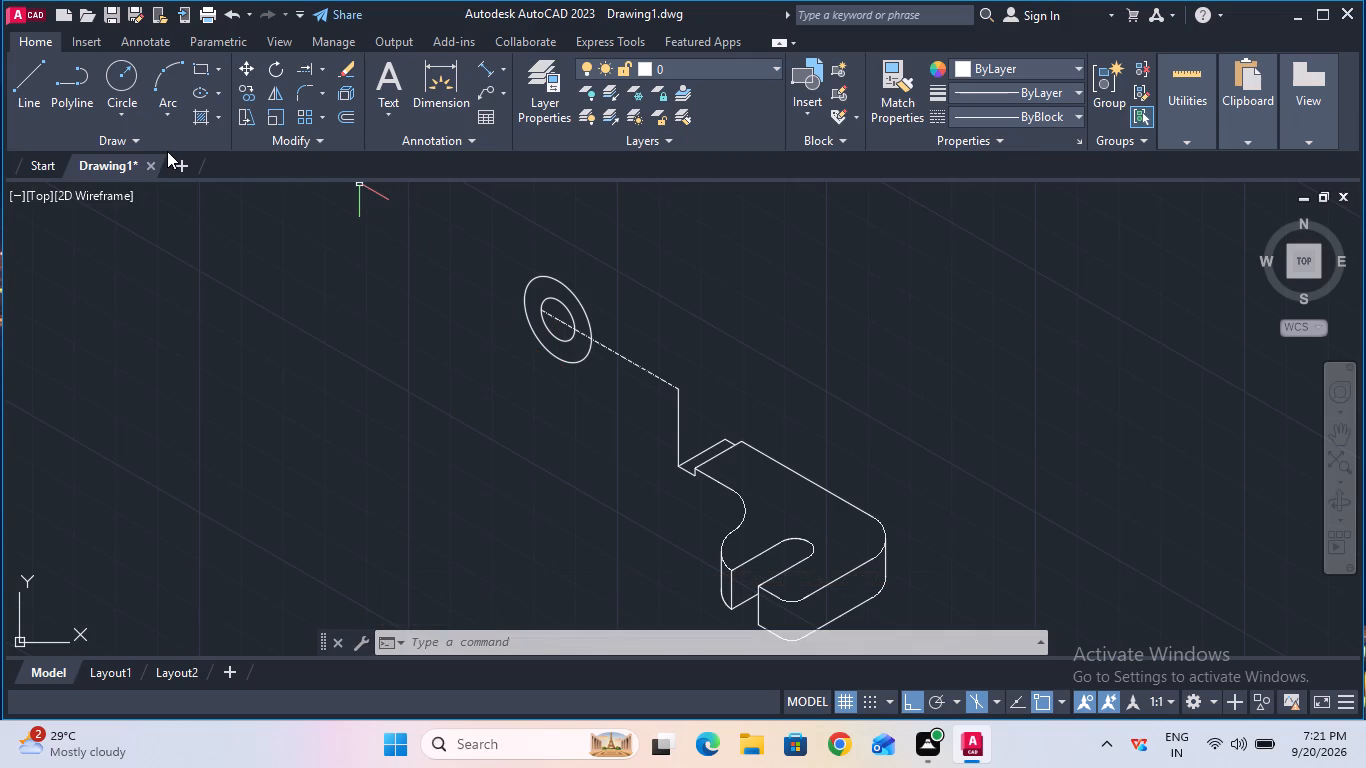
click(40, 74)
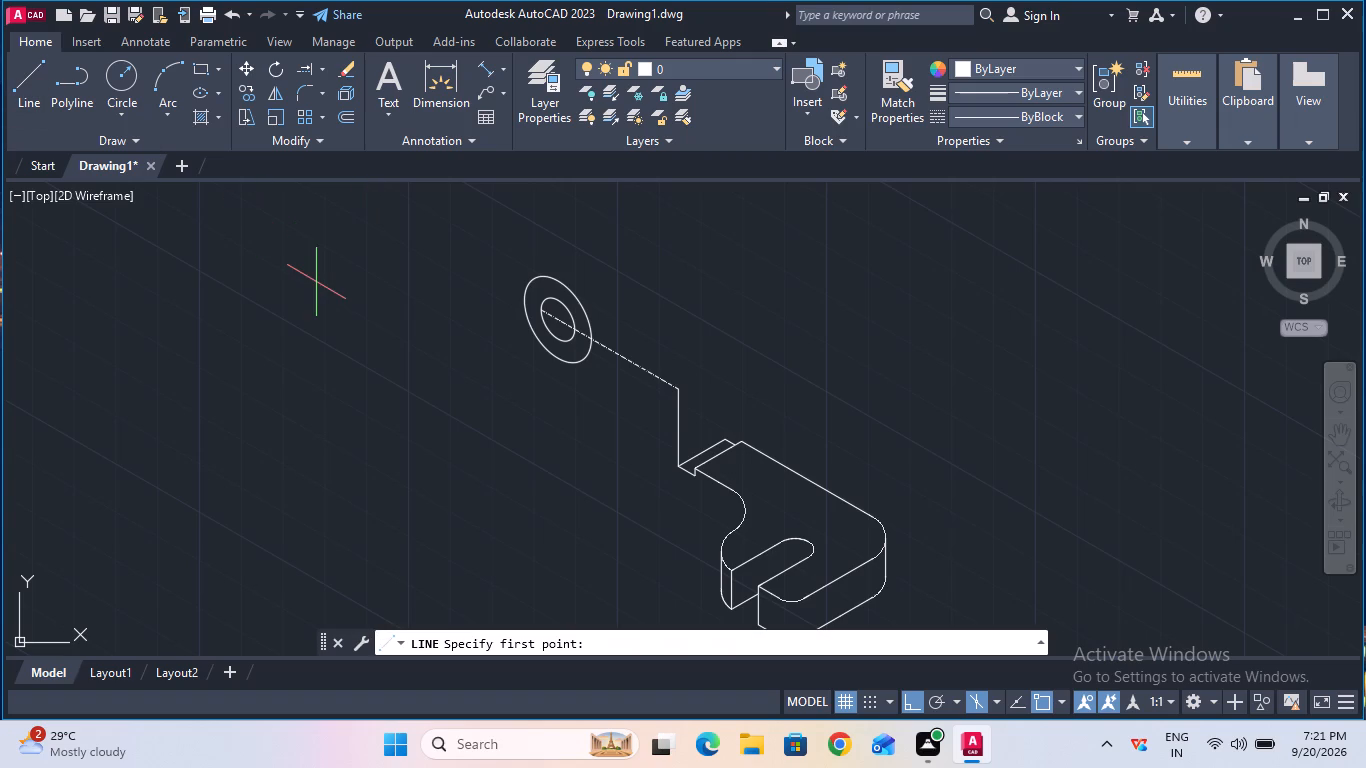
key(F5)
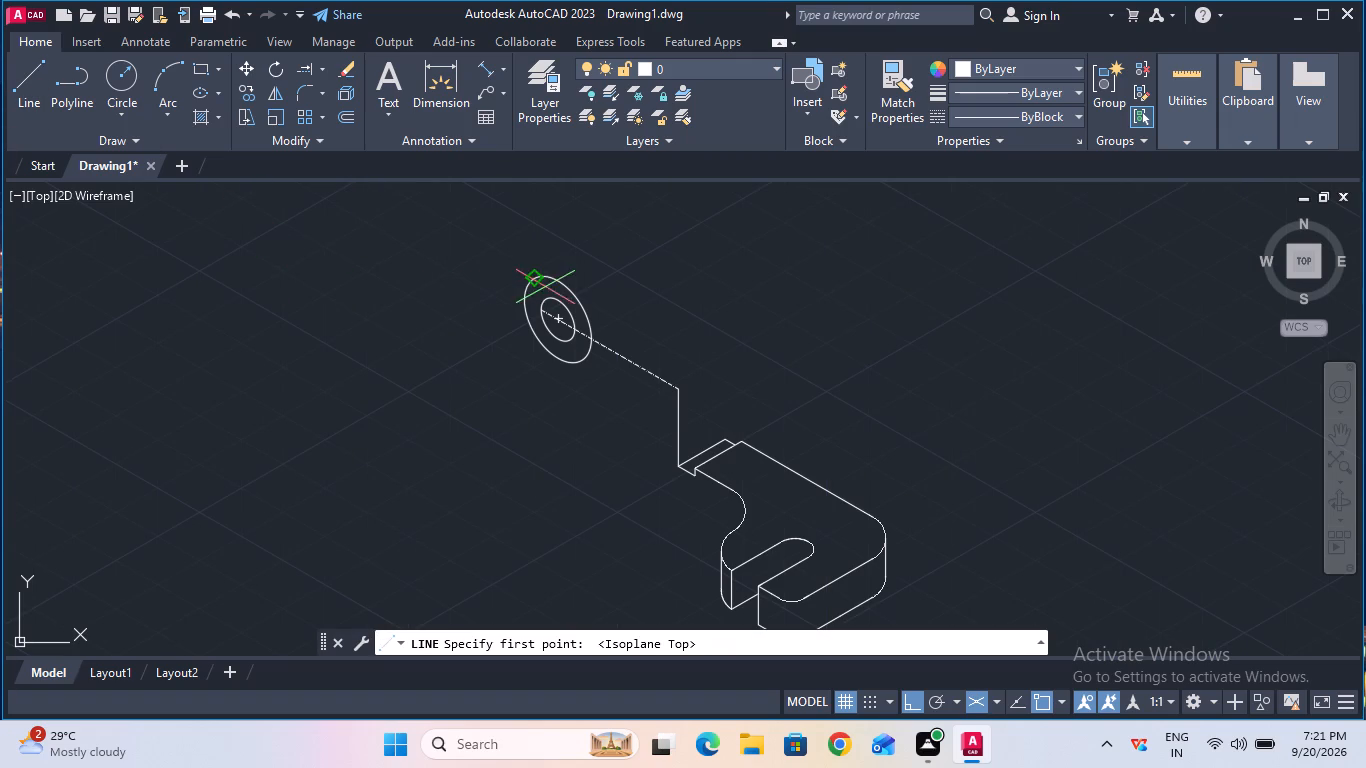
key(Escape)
Set the current linetype to CENTER and draw a 10 mm vertical line upward from the isocircles' common centre in the right isoplane.
click(996, 118)
click(996, 181)
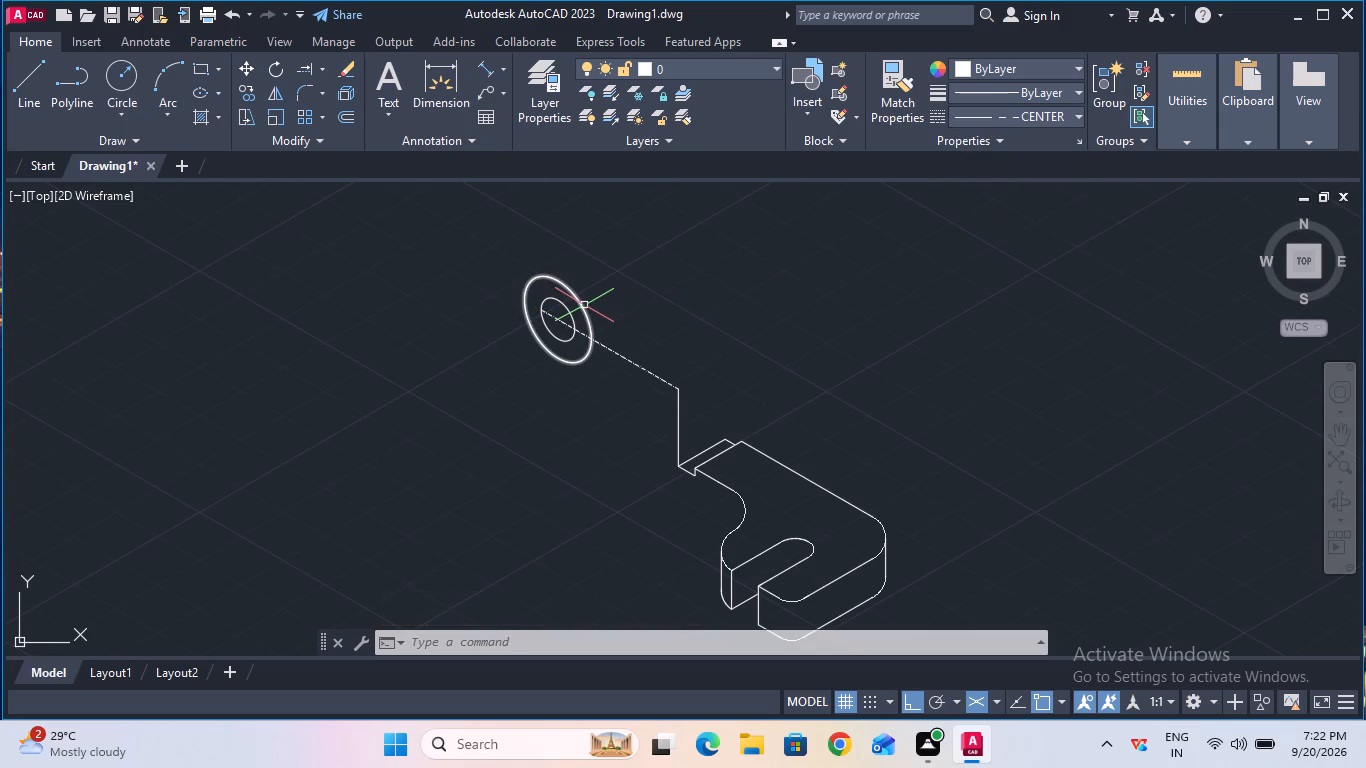
key(F5)
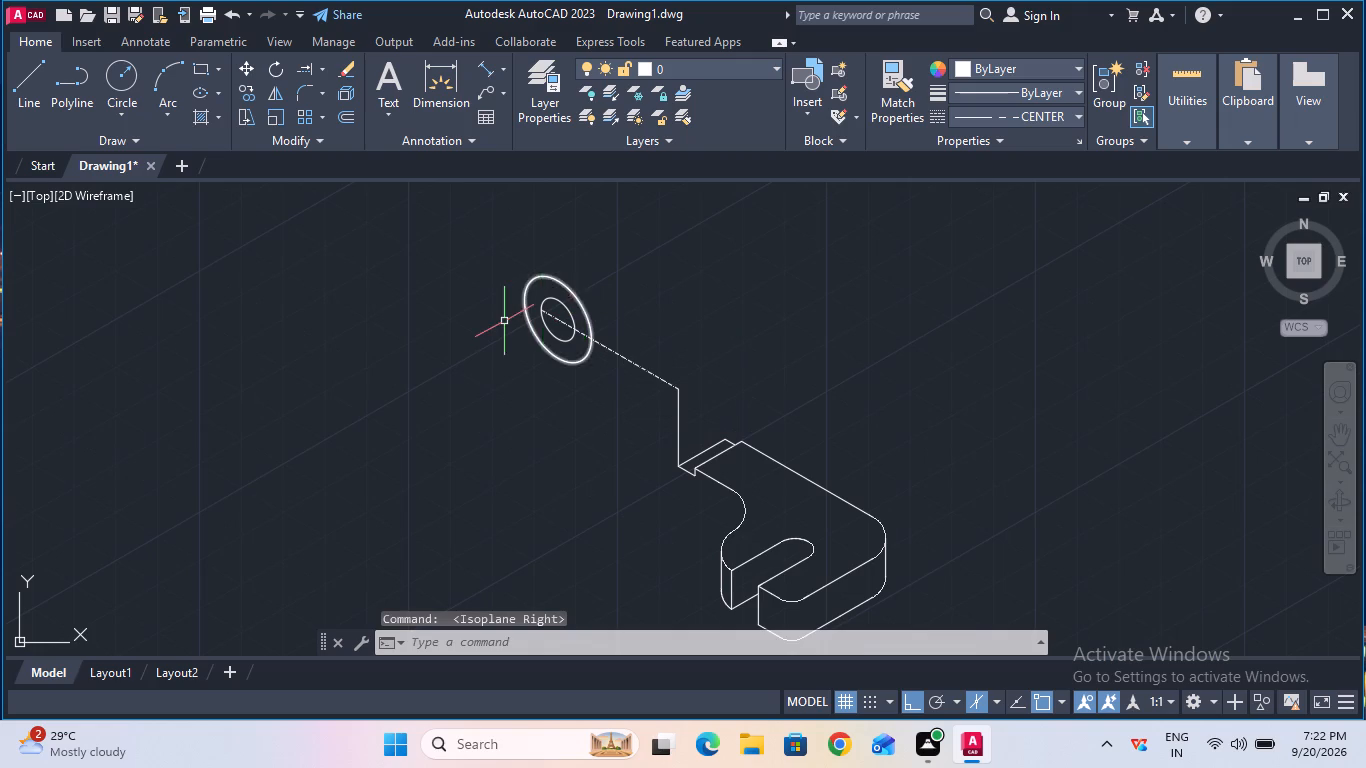
click(26, 108)
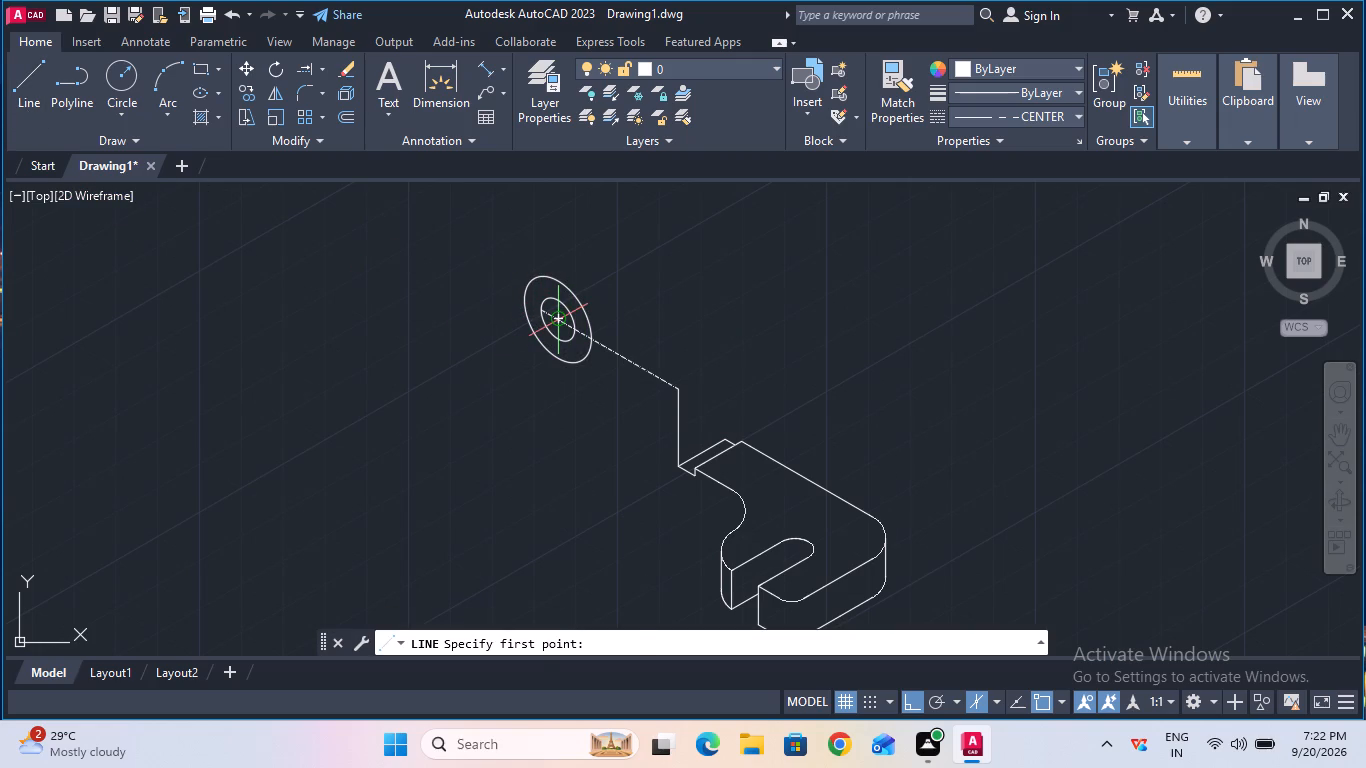
click(552, 319)
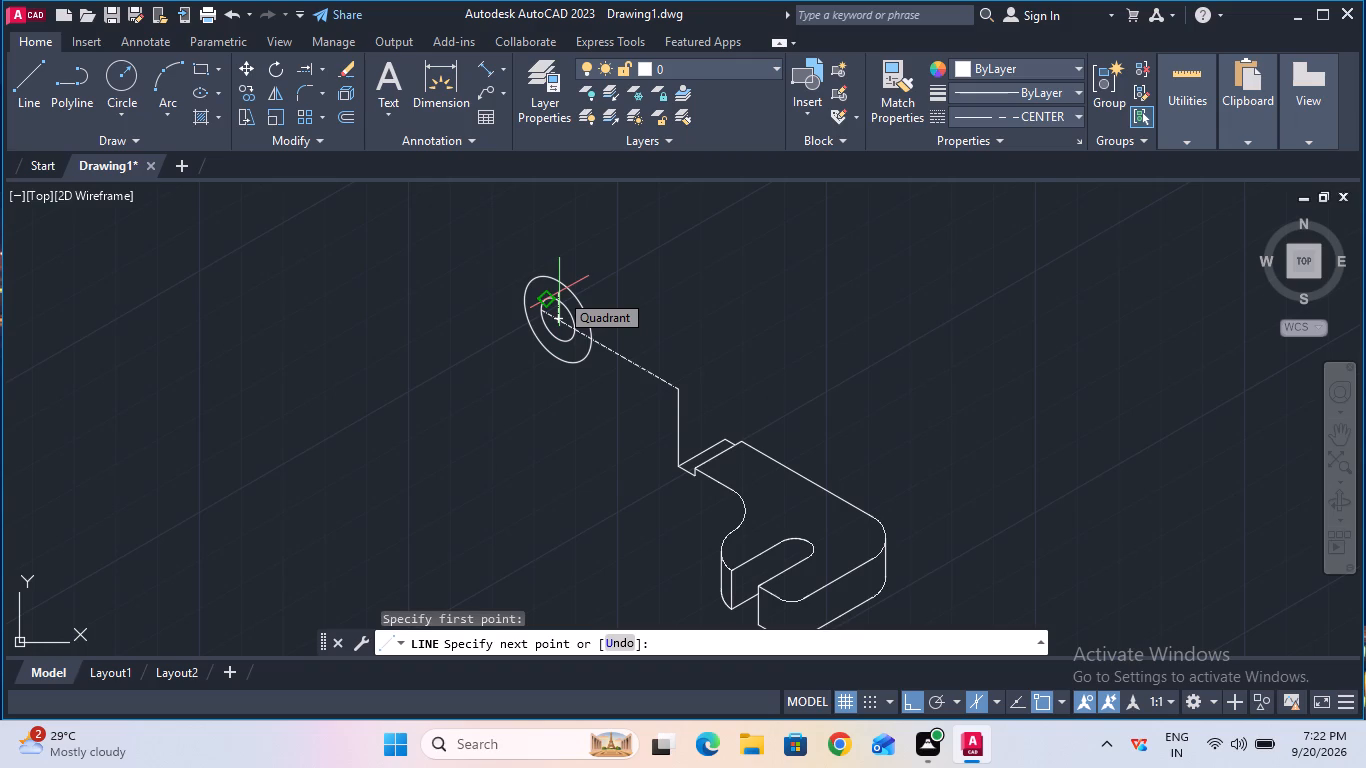
key(1)
key(0)
key(Return)
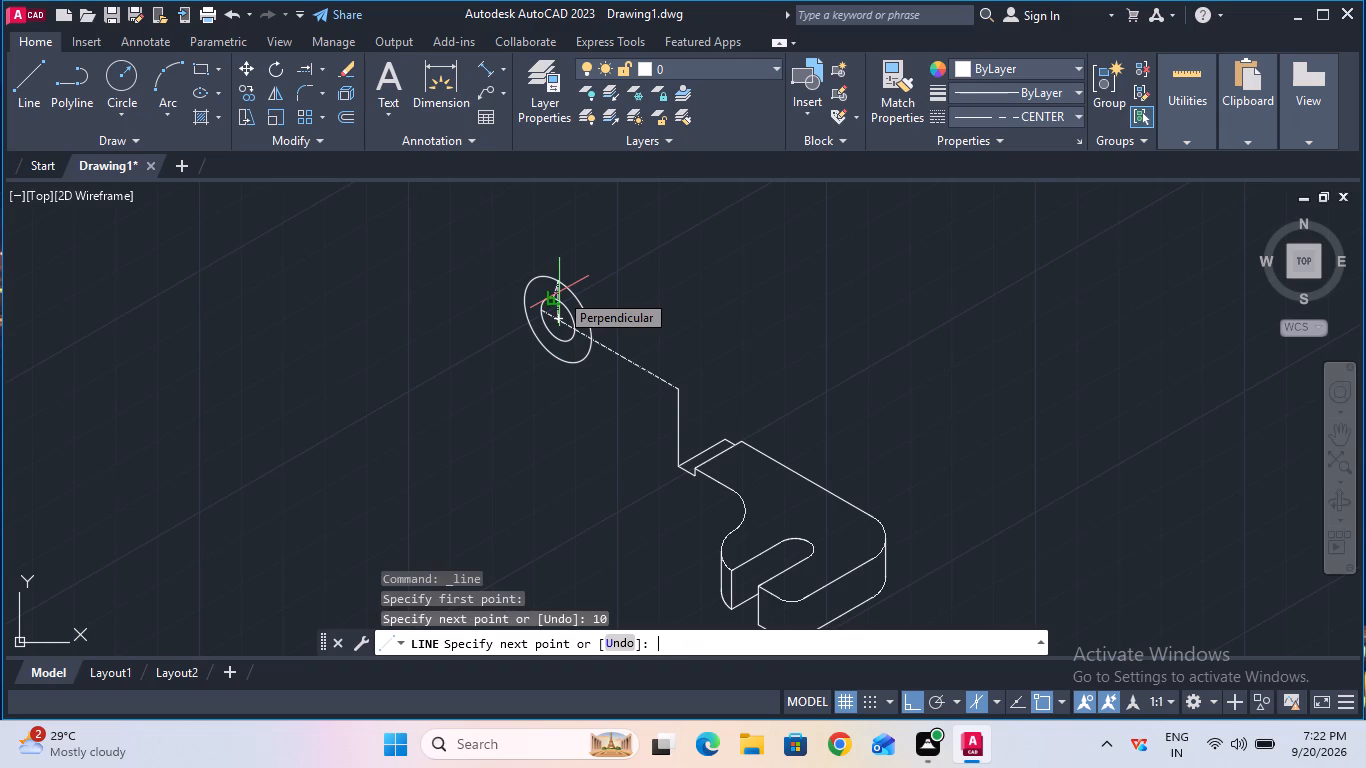
key(Escape)
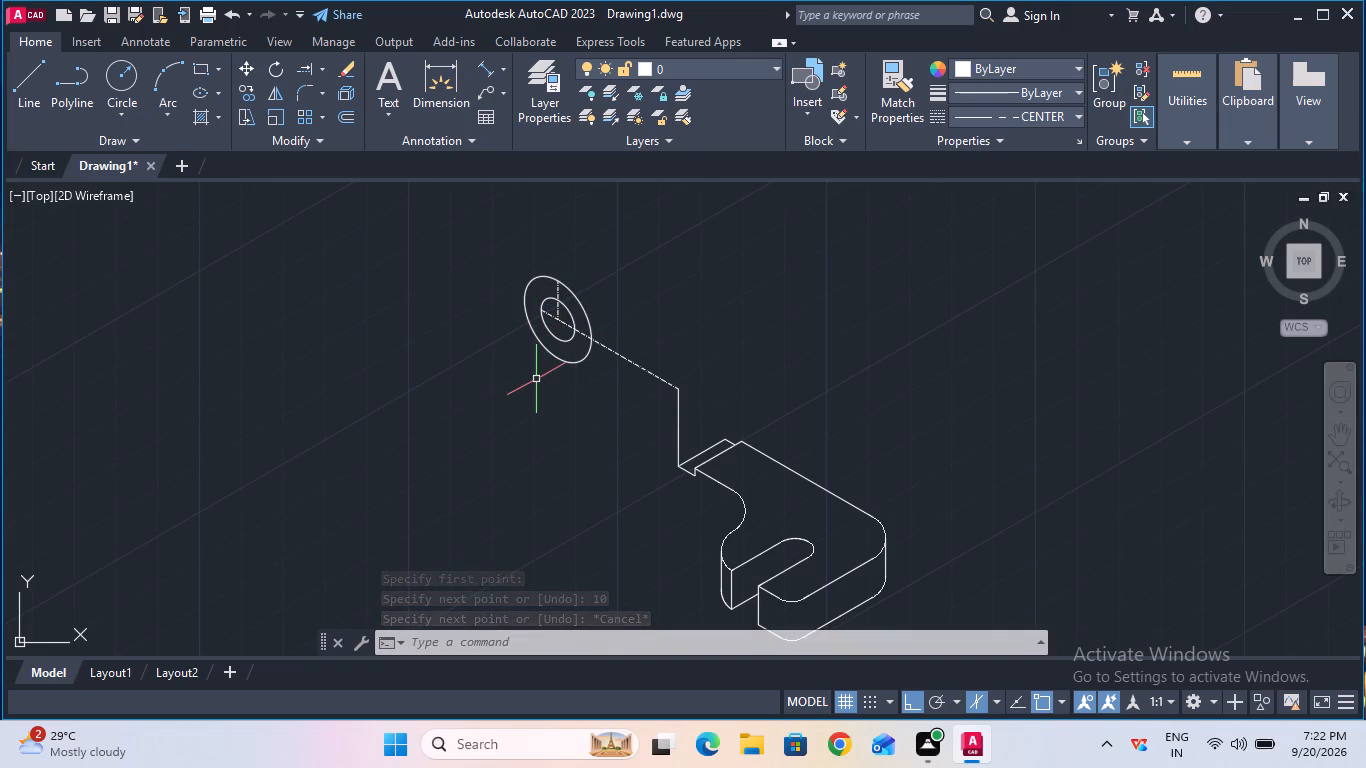
Set the current linetype to ByBlock and draw a 36 mm line at 330° from the vertical centre line's top end in the top isoplane.
click(1046, 119)
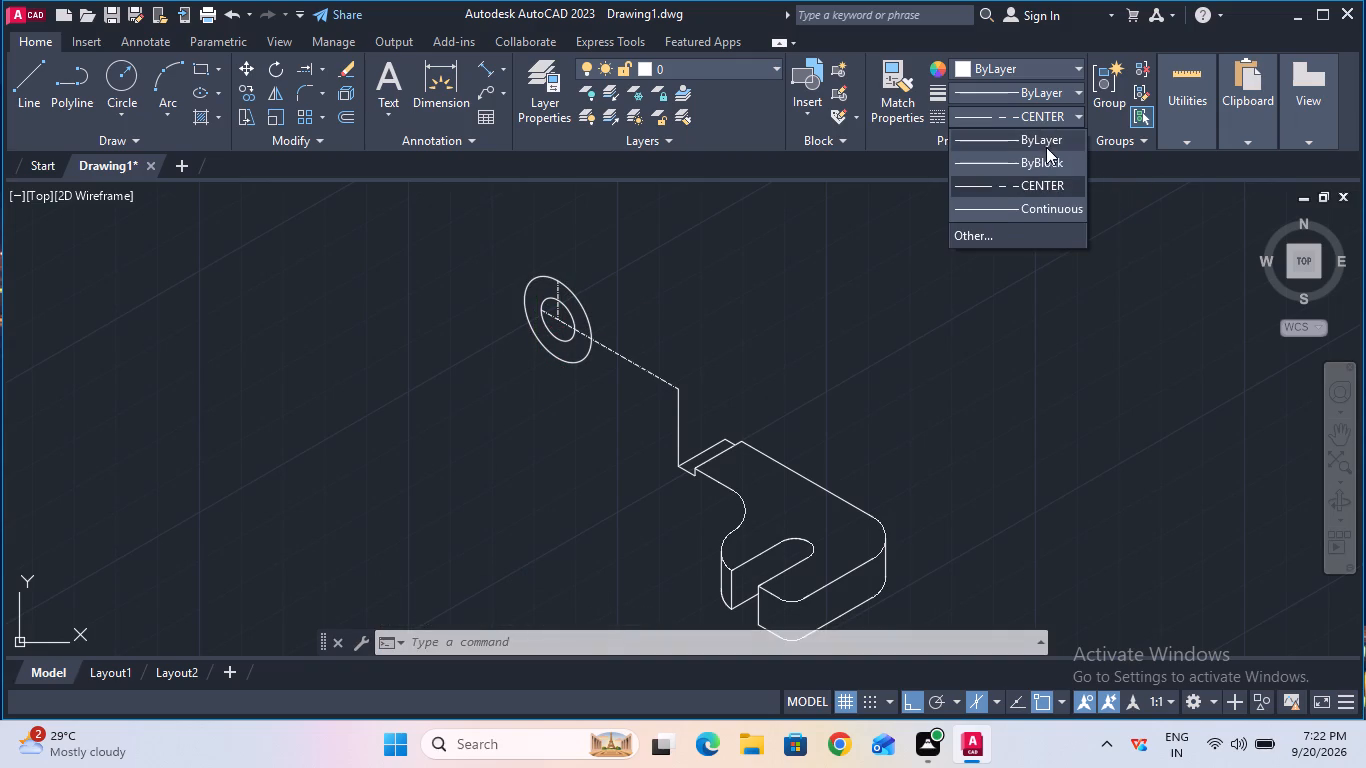
click(1046, 154)
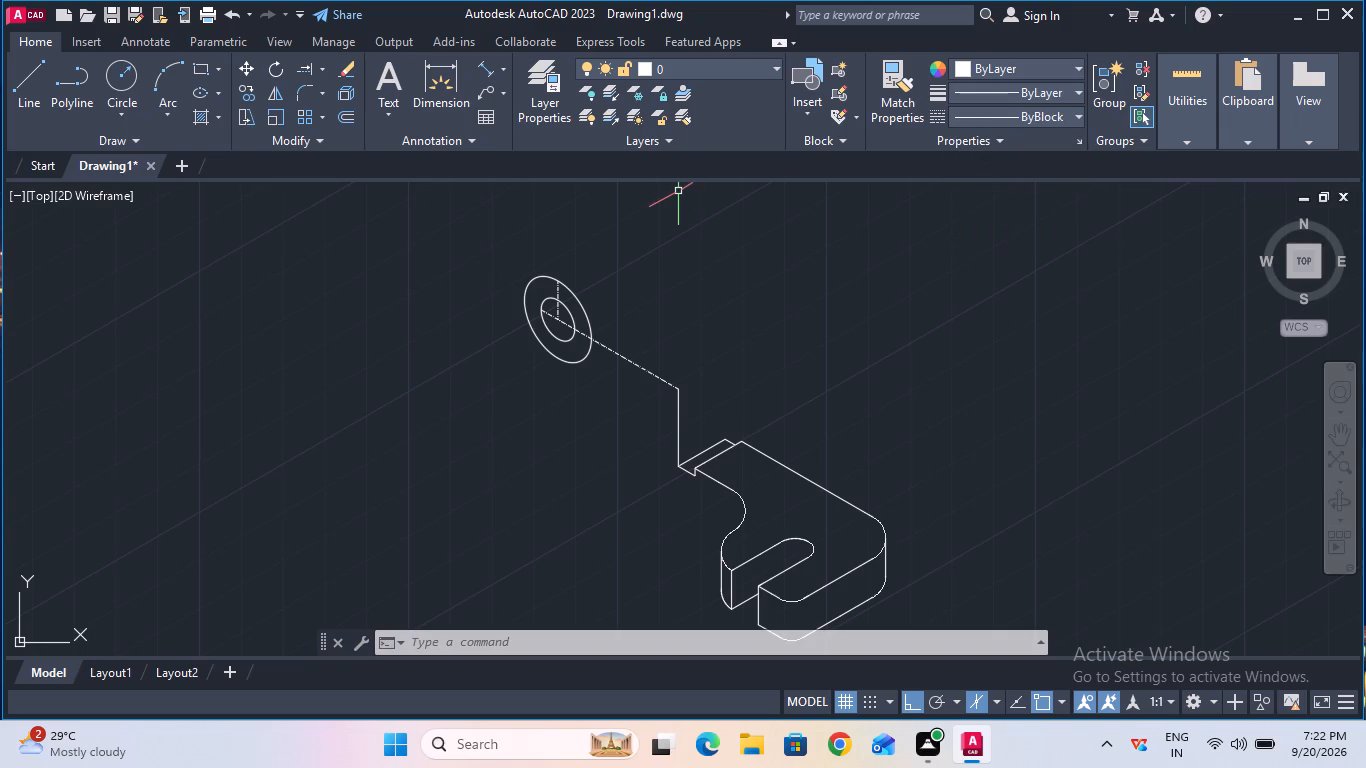
key(F5)
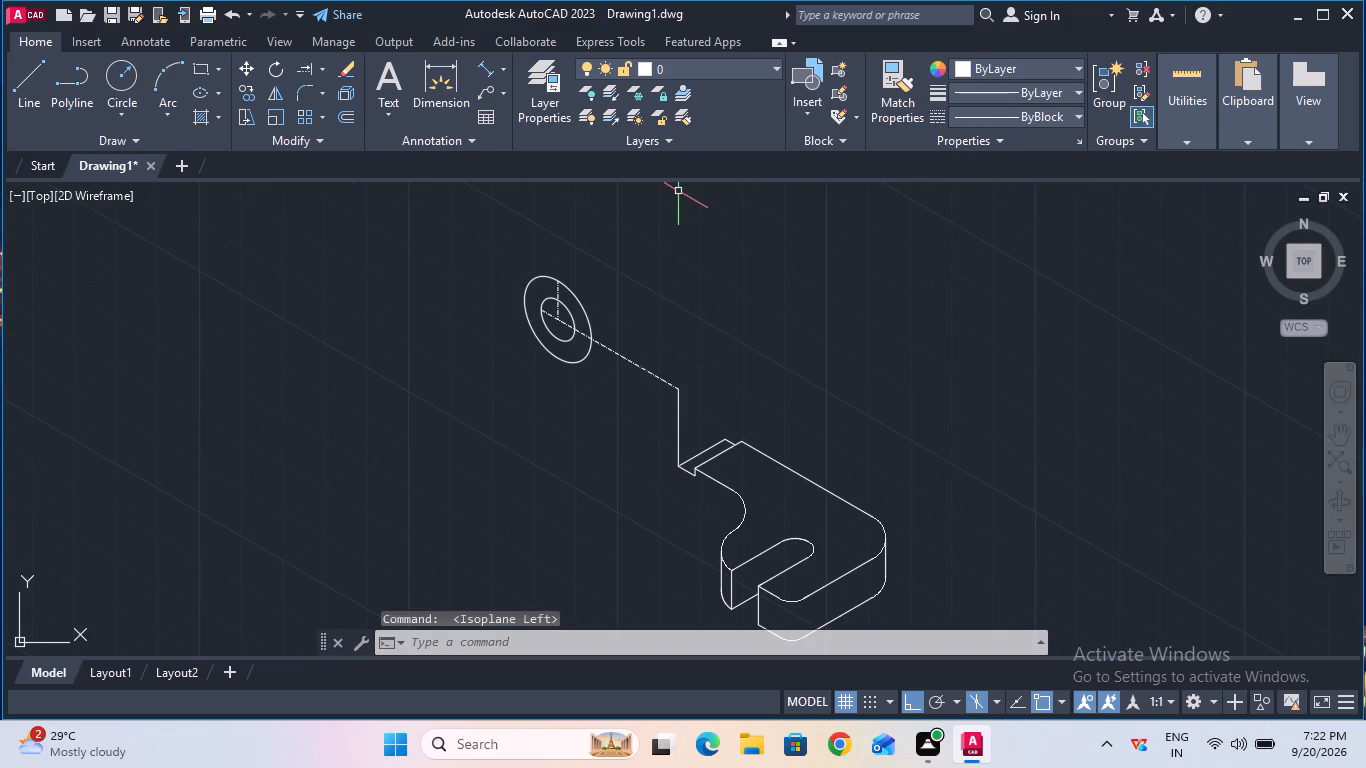
key(F5)
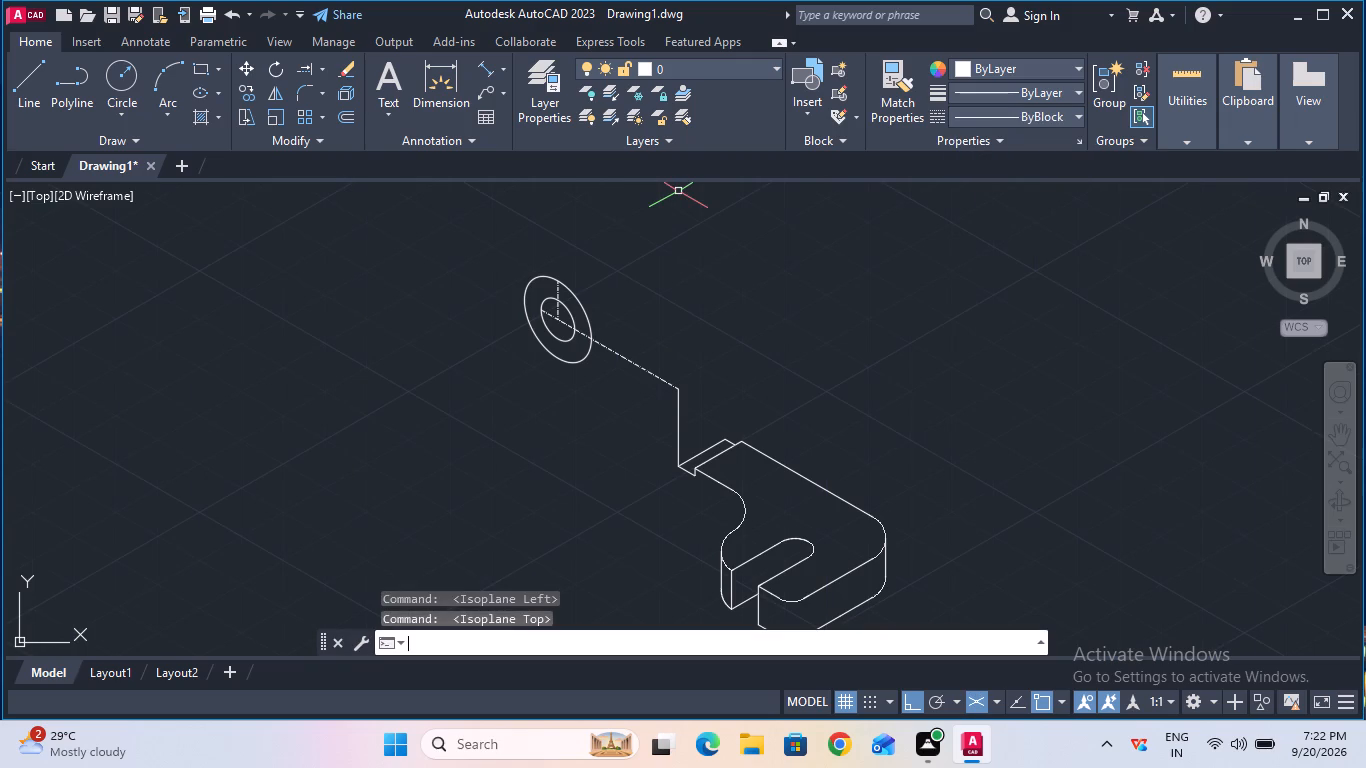
click(40, 100)
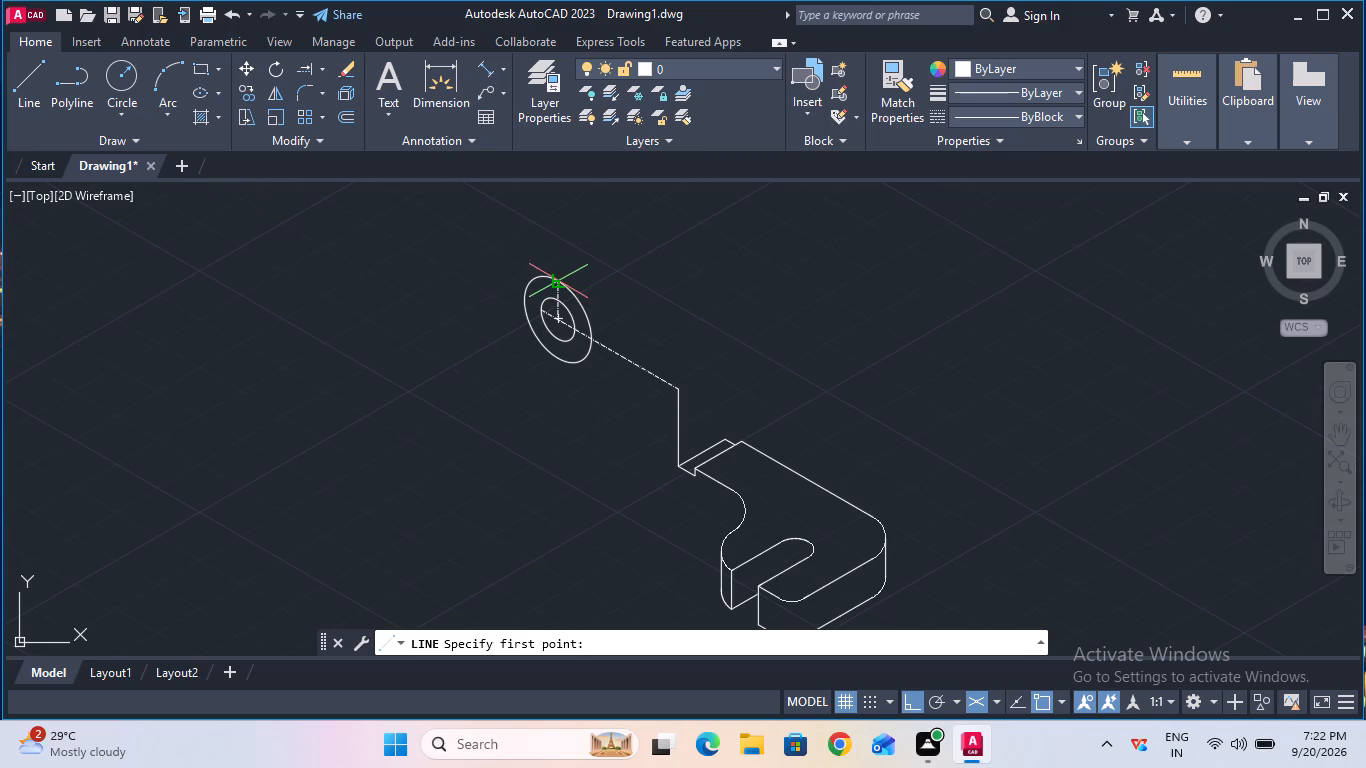
click(558, 283)
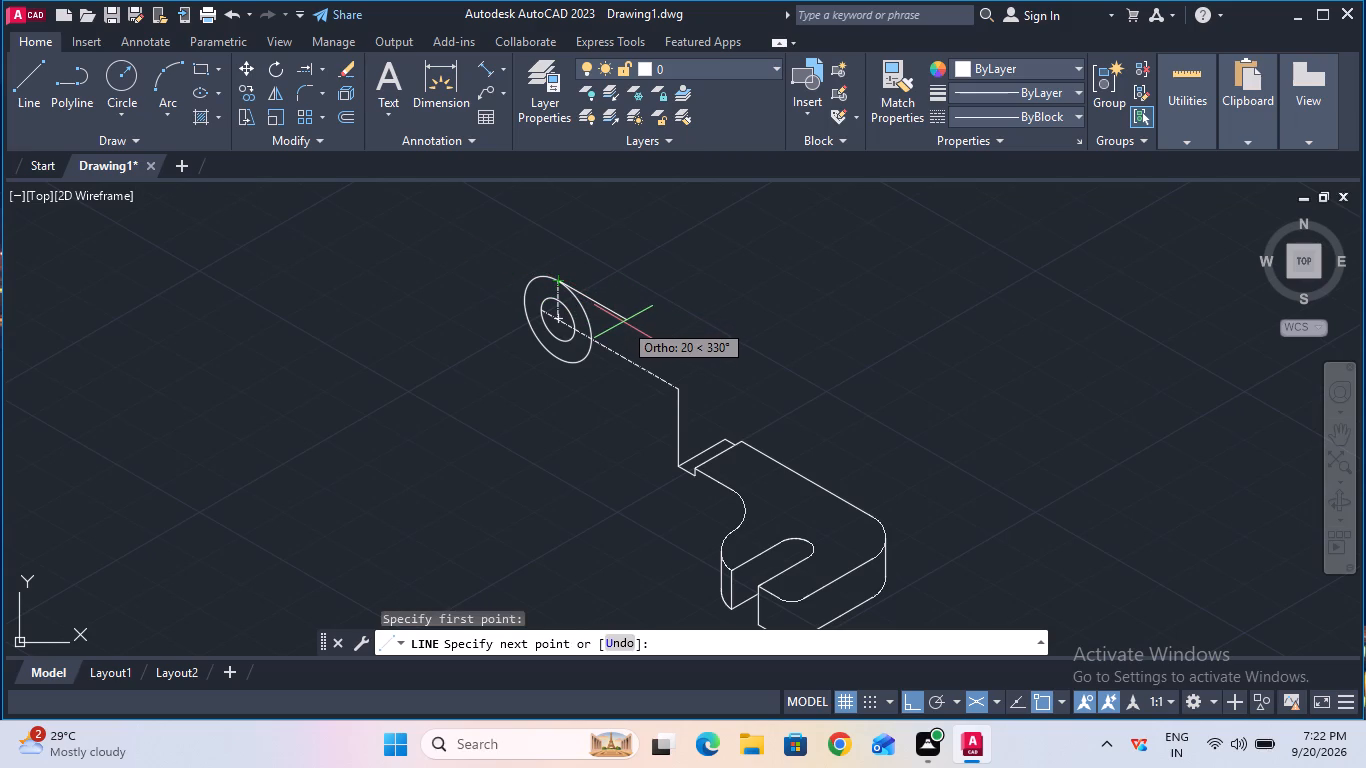
key(3)
key(6)
key(Return)
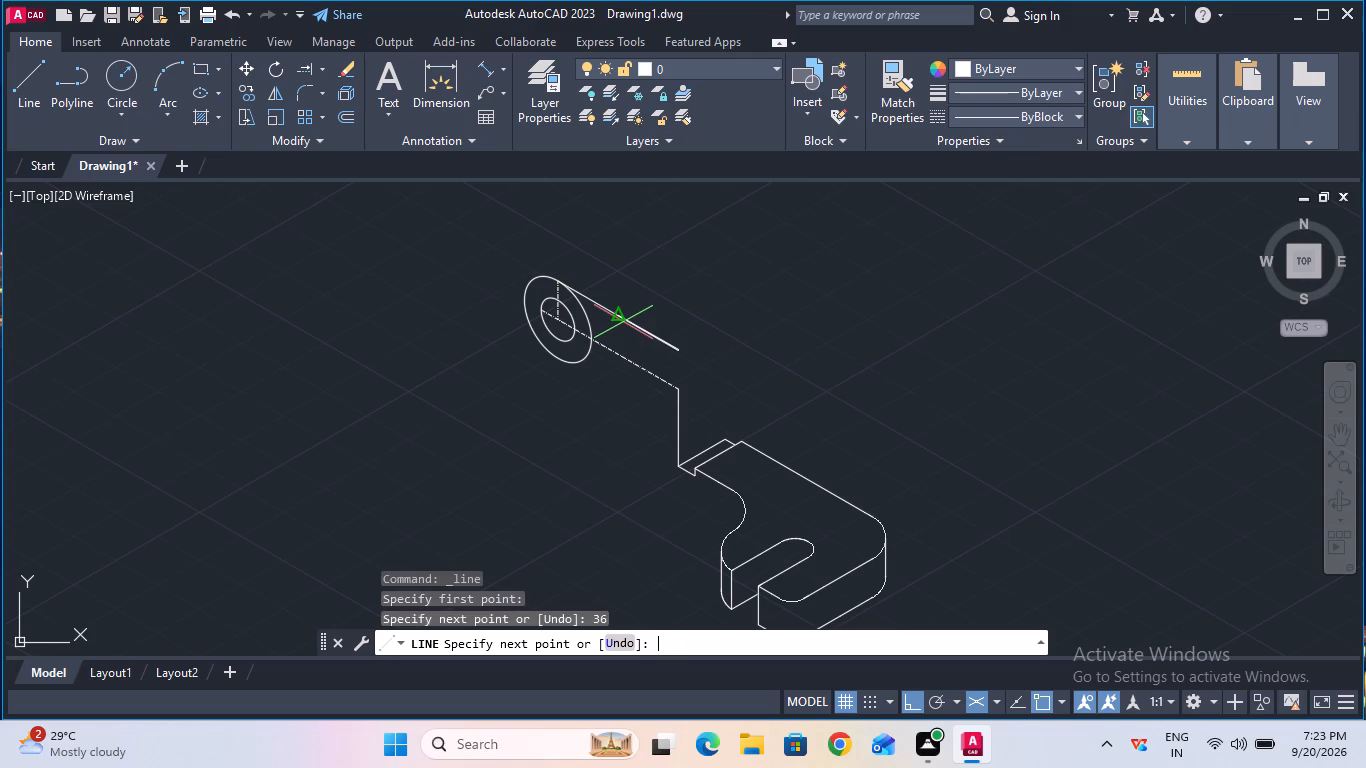
key(Escape)
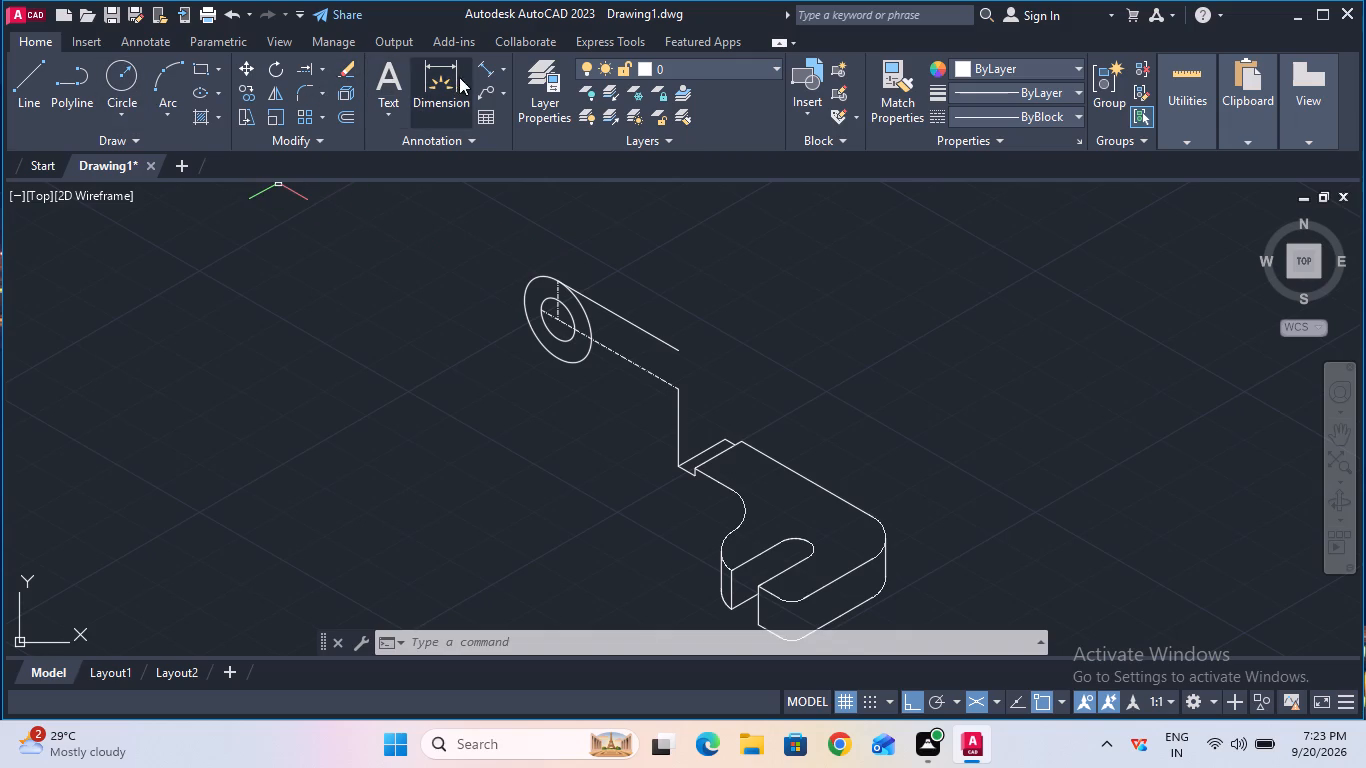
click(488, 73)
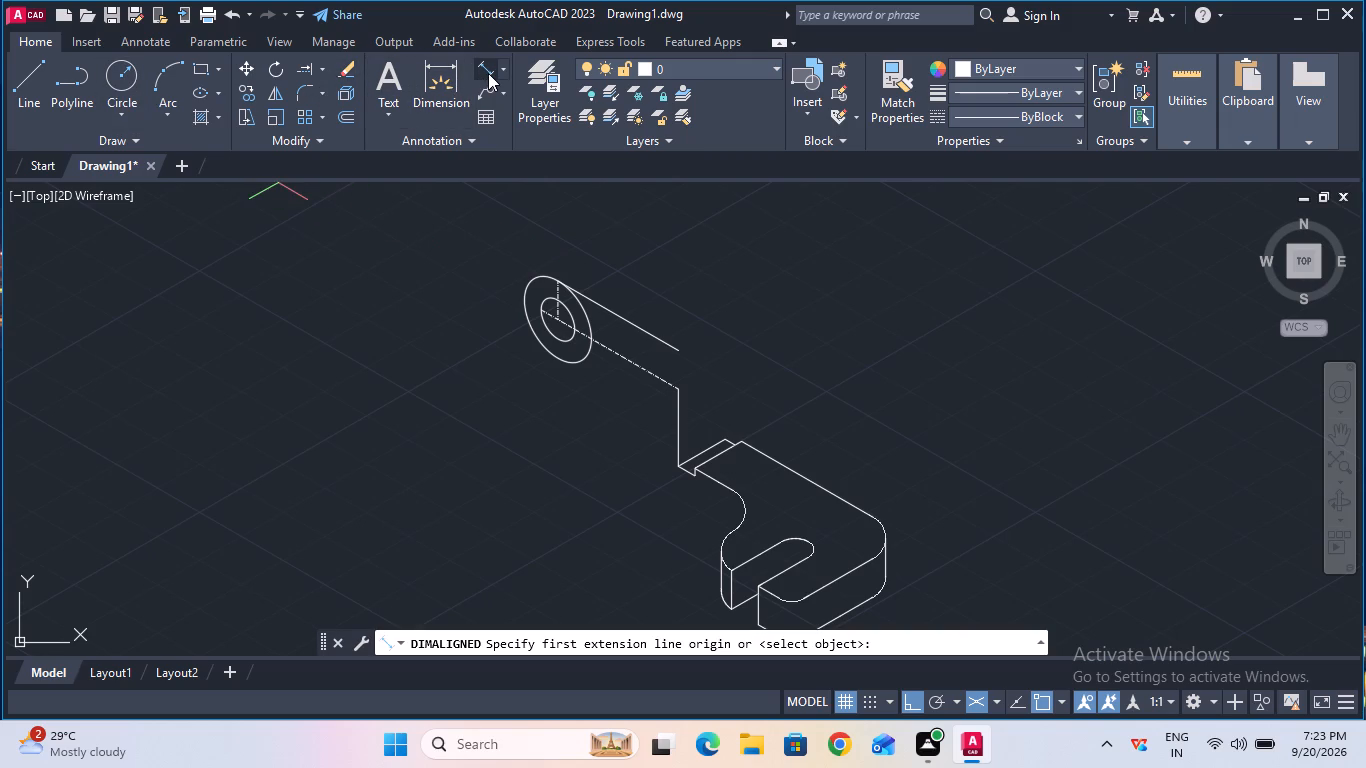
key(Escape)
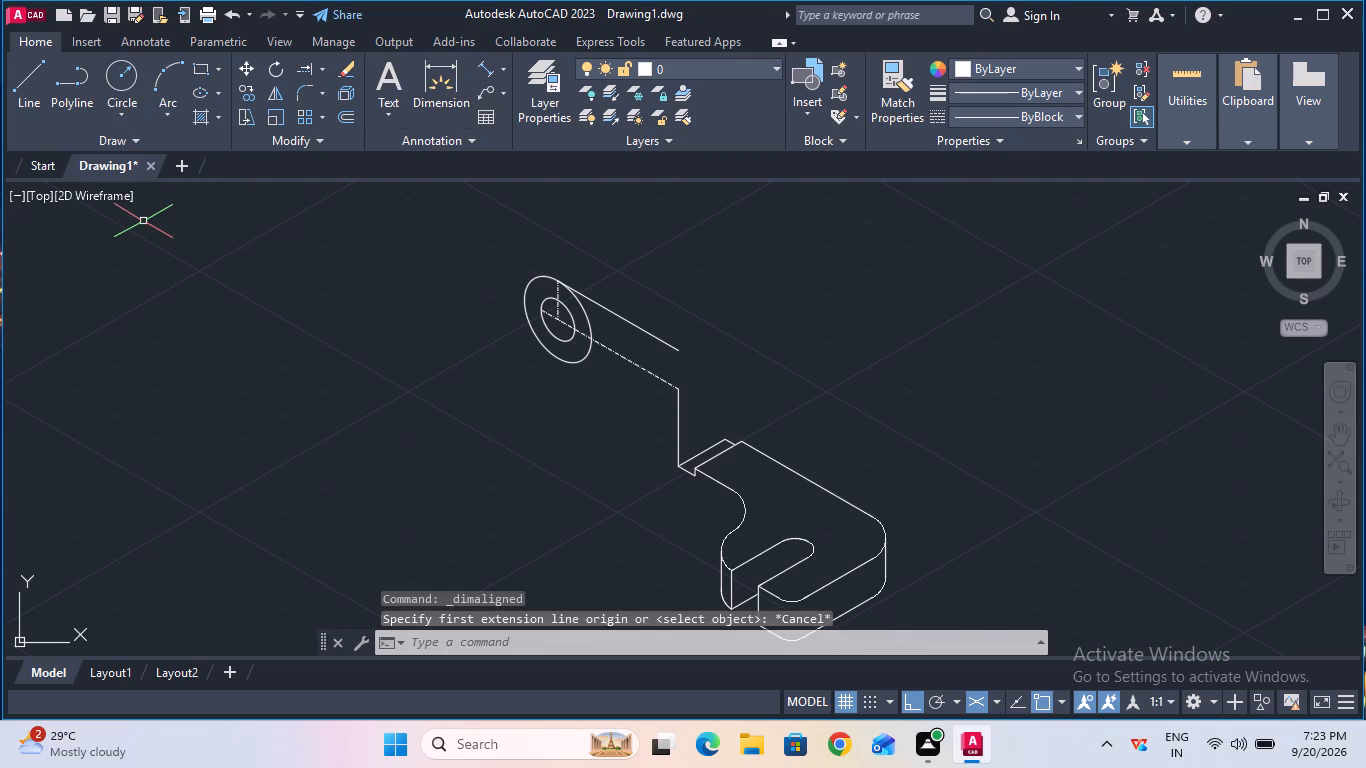
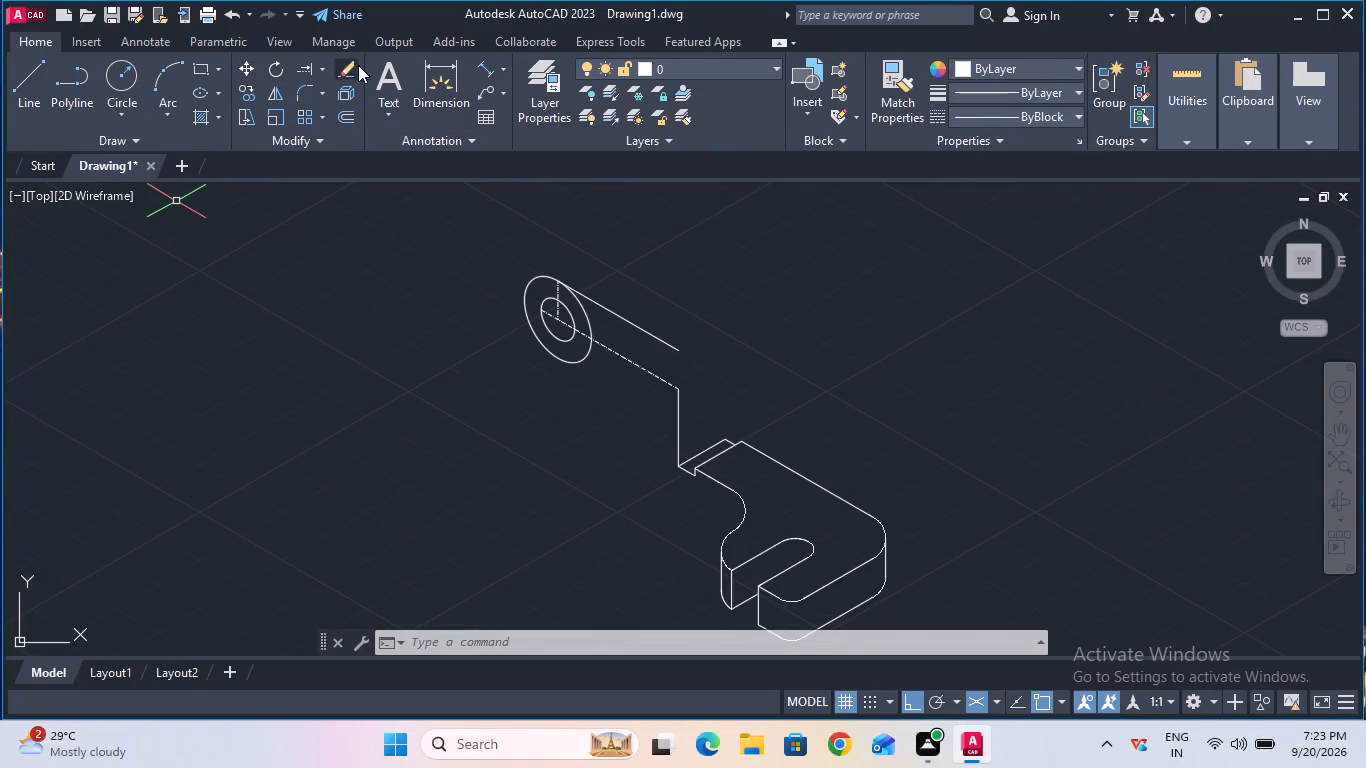
Draw a vertical line in the right isoplane joining the 36 mm line's free end down to the inclined centre line's end.
click(298, 69)
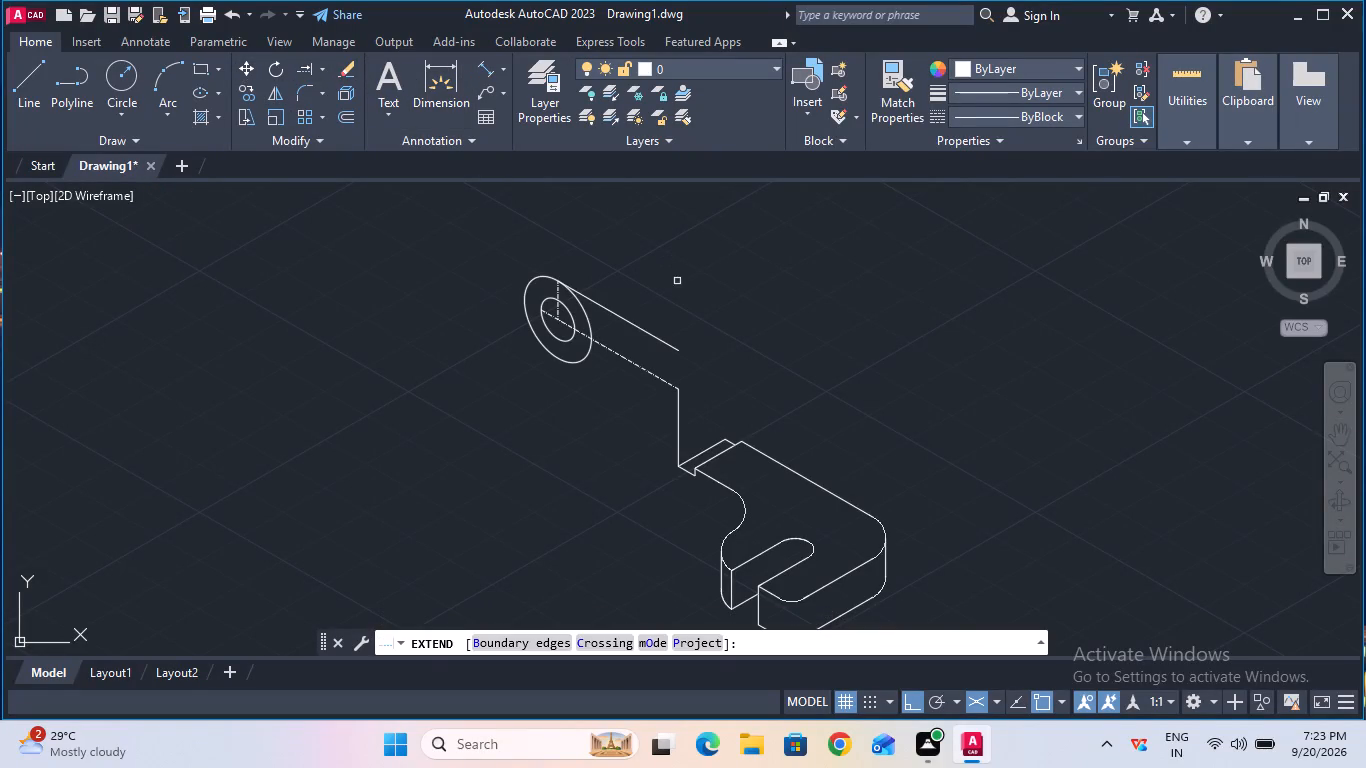
key(Escape)
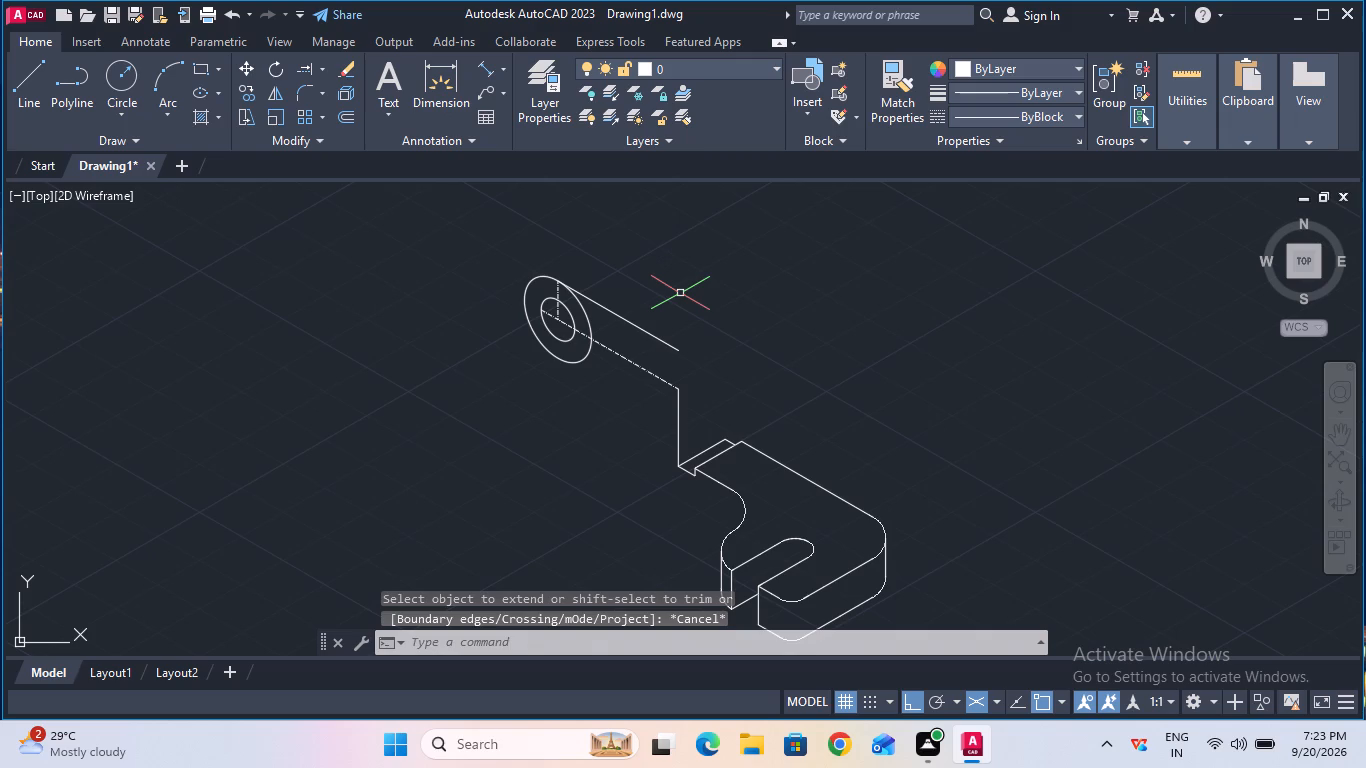
click(27, 84)
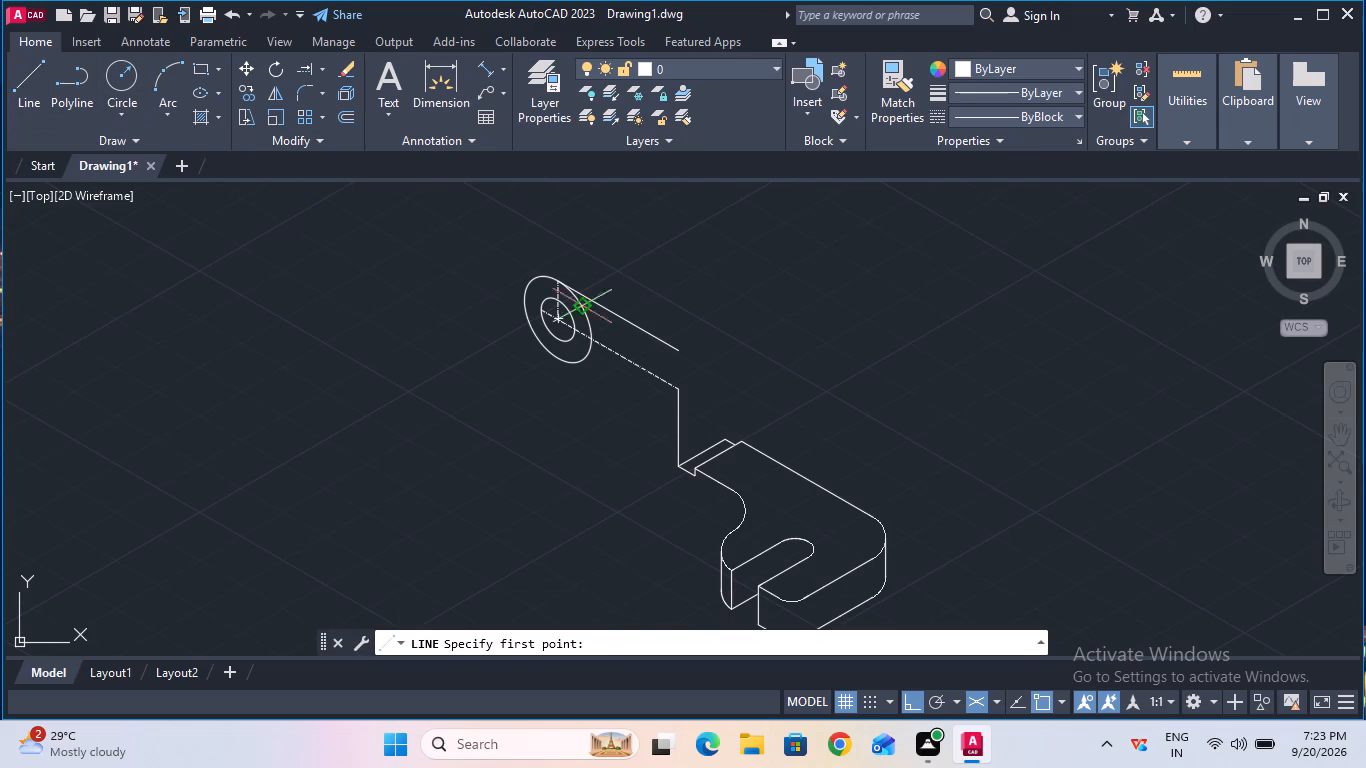
click(676, 354)
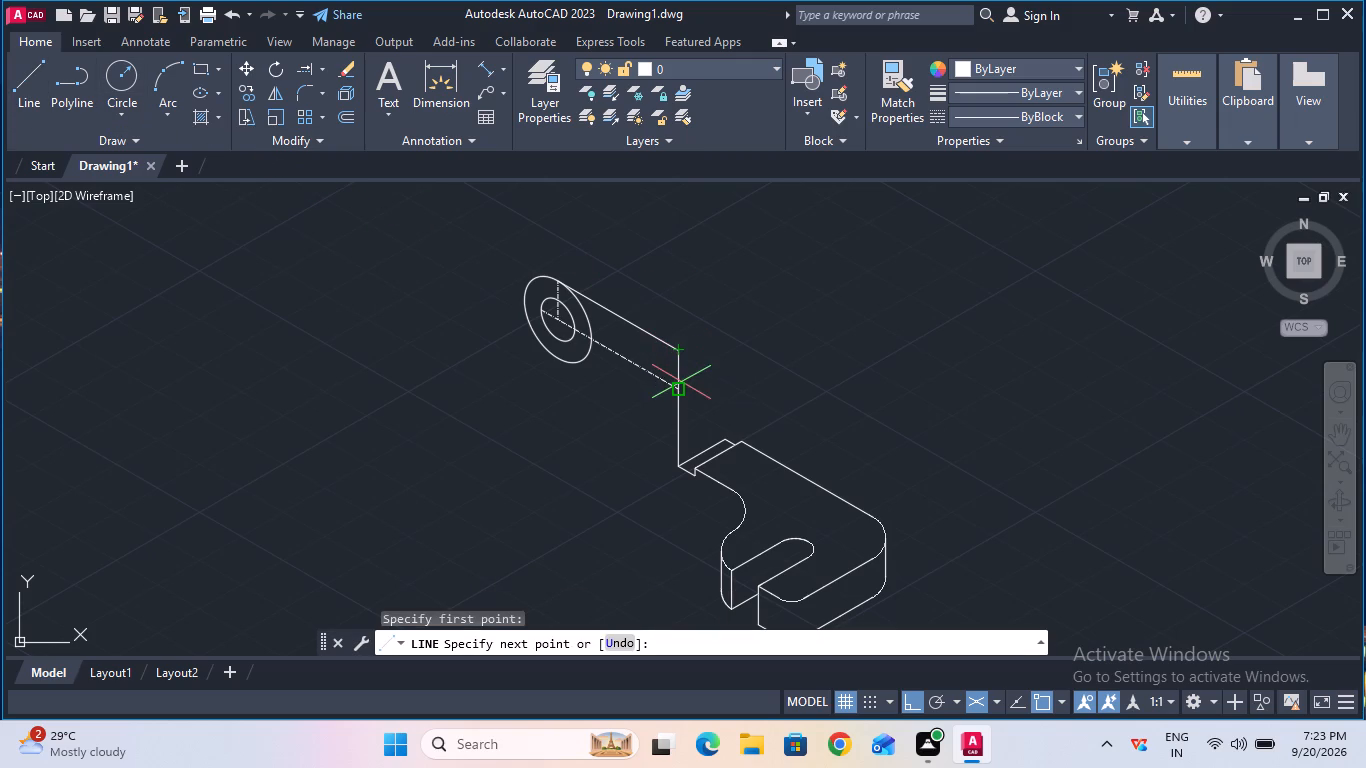
key(F5)
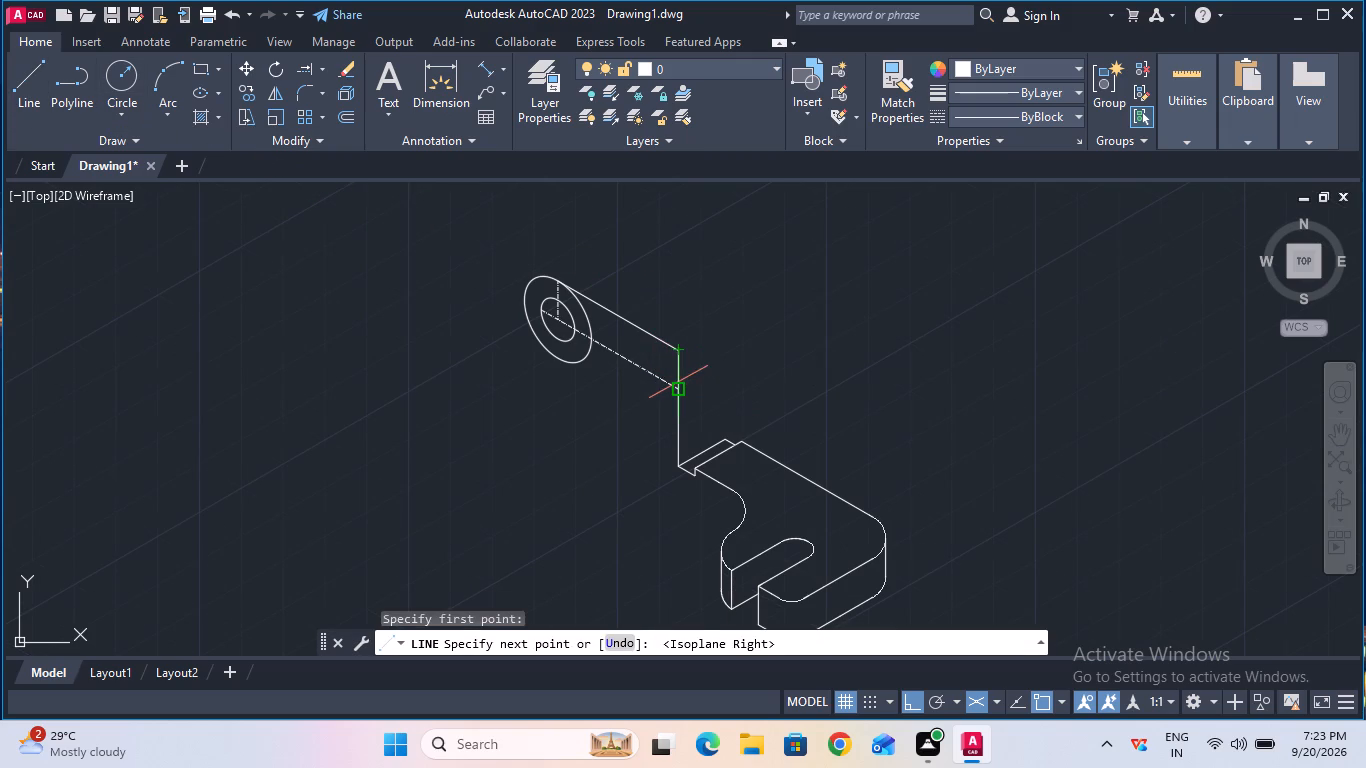
click(678, 383)
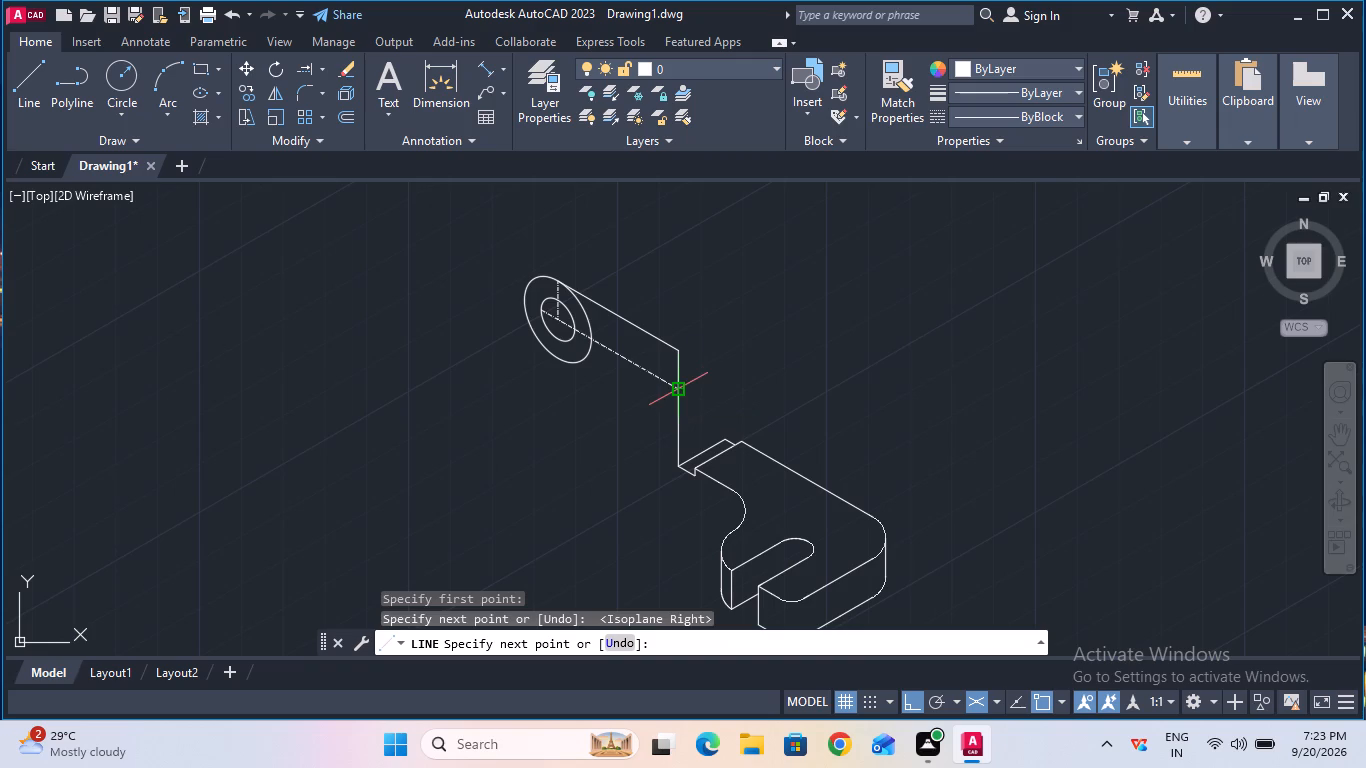
key(Escape)
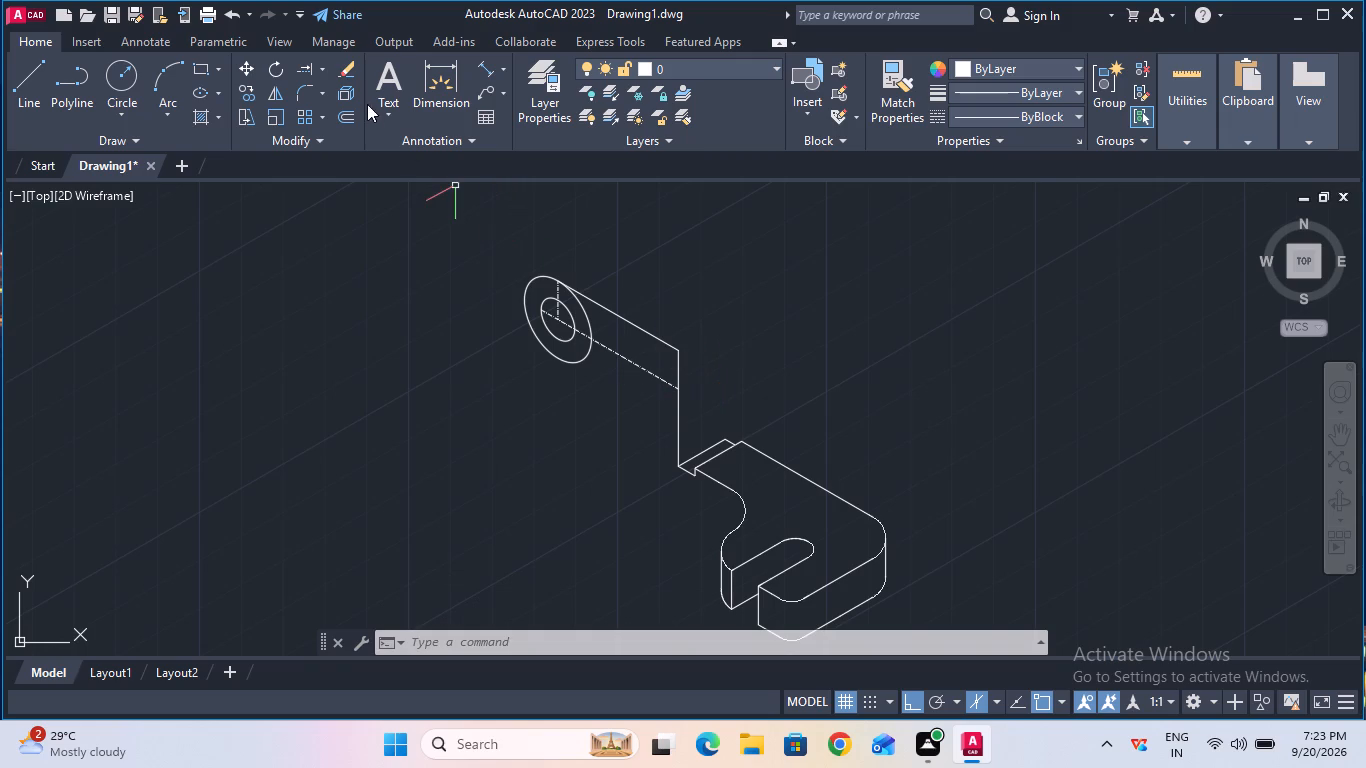
Erase the inclined centre line and the short vertical centre line at the concentric isocircles.
double_click(339, 62)
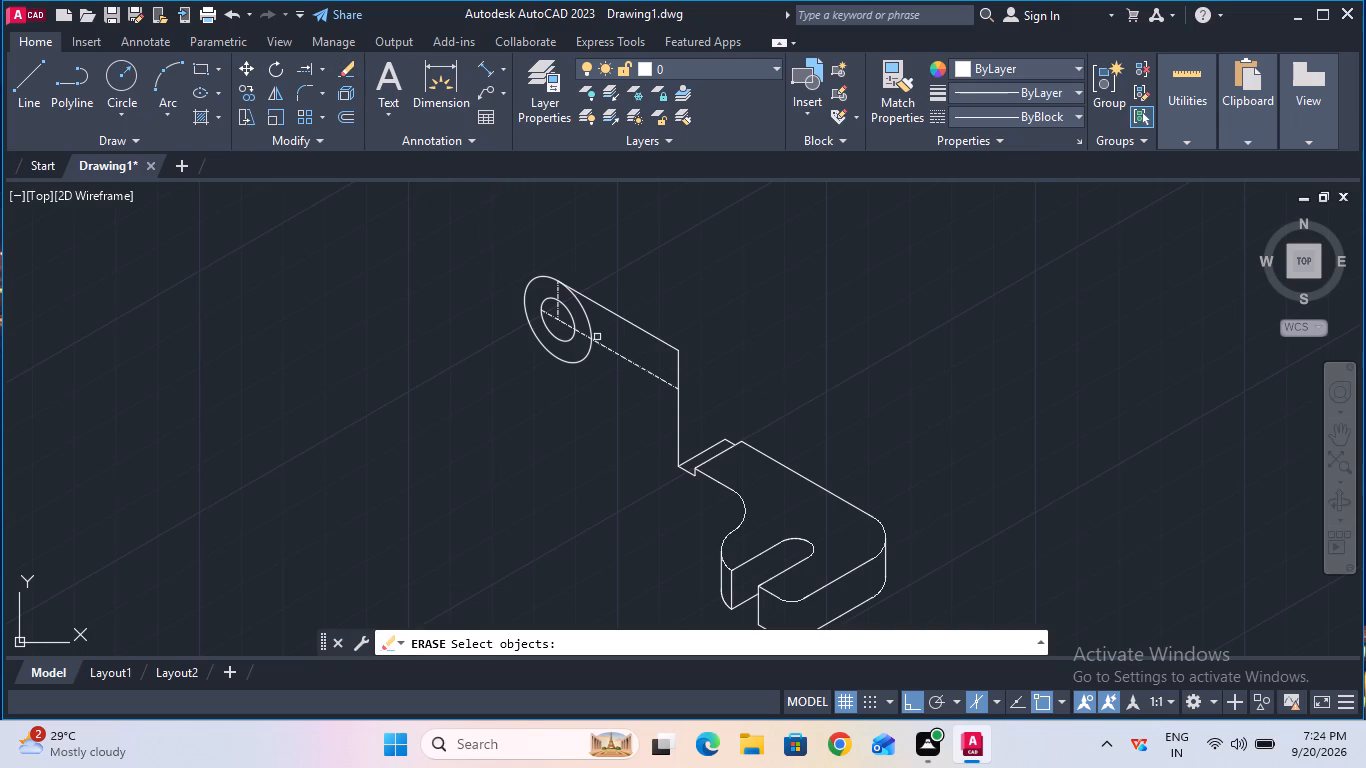
click(606, 347)
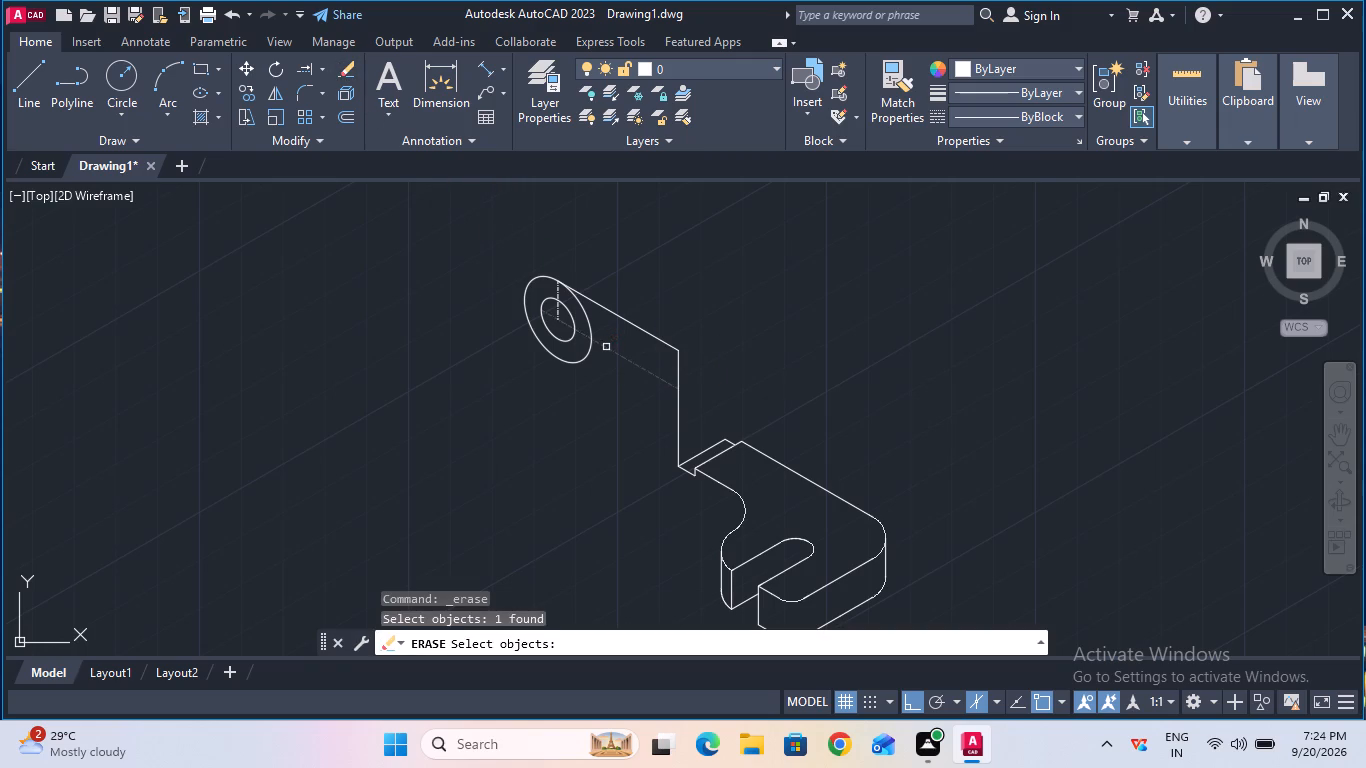
key(Return)
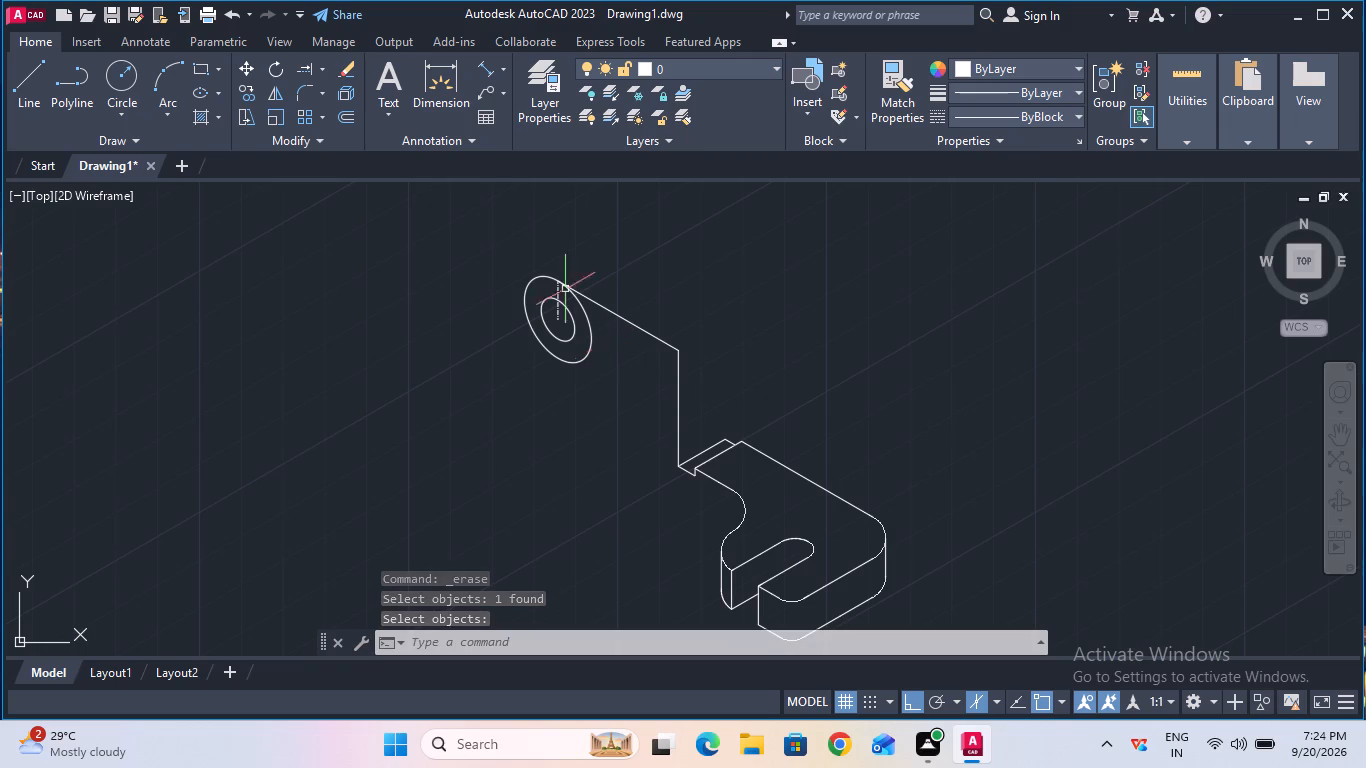
click(350, 67)
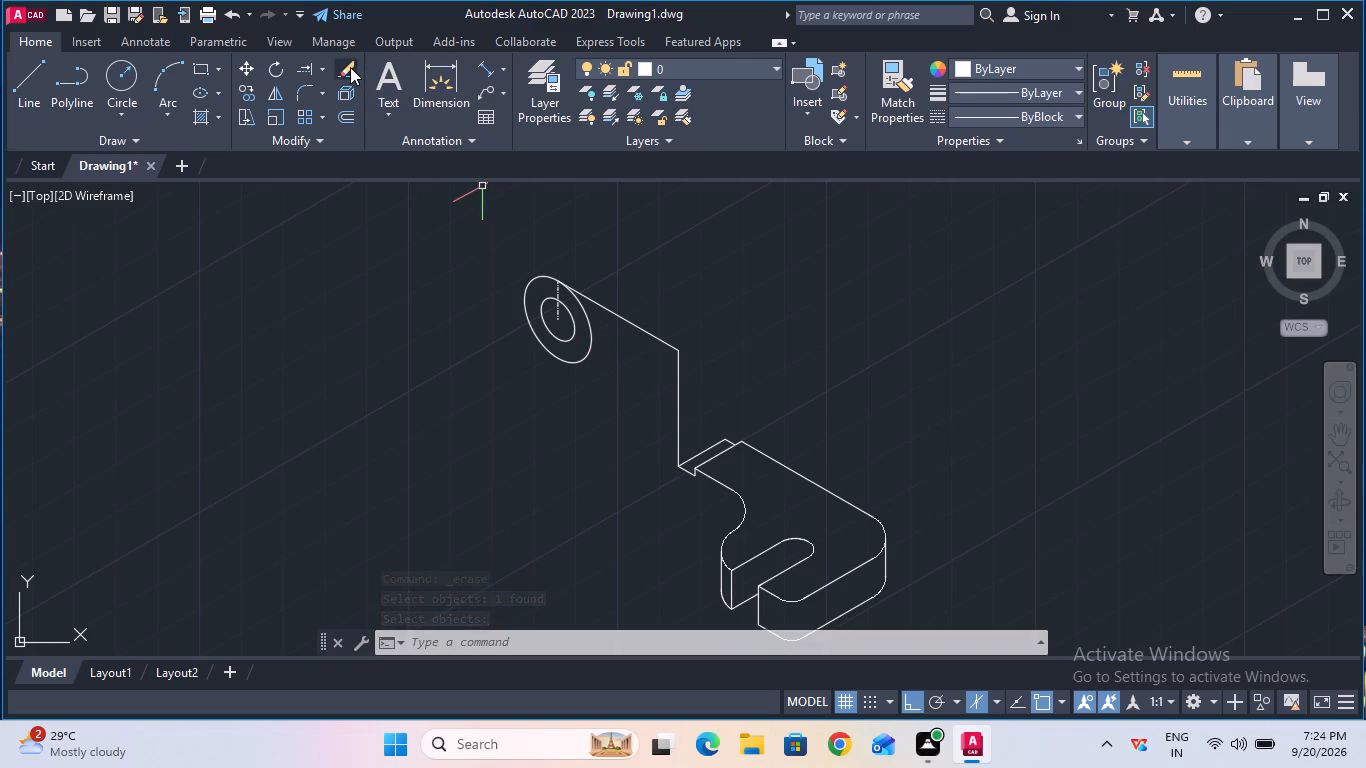
click(558, 295)
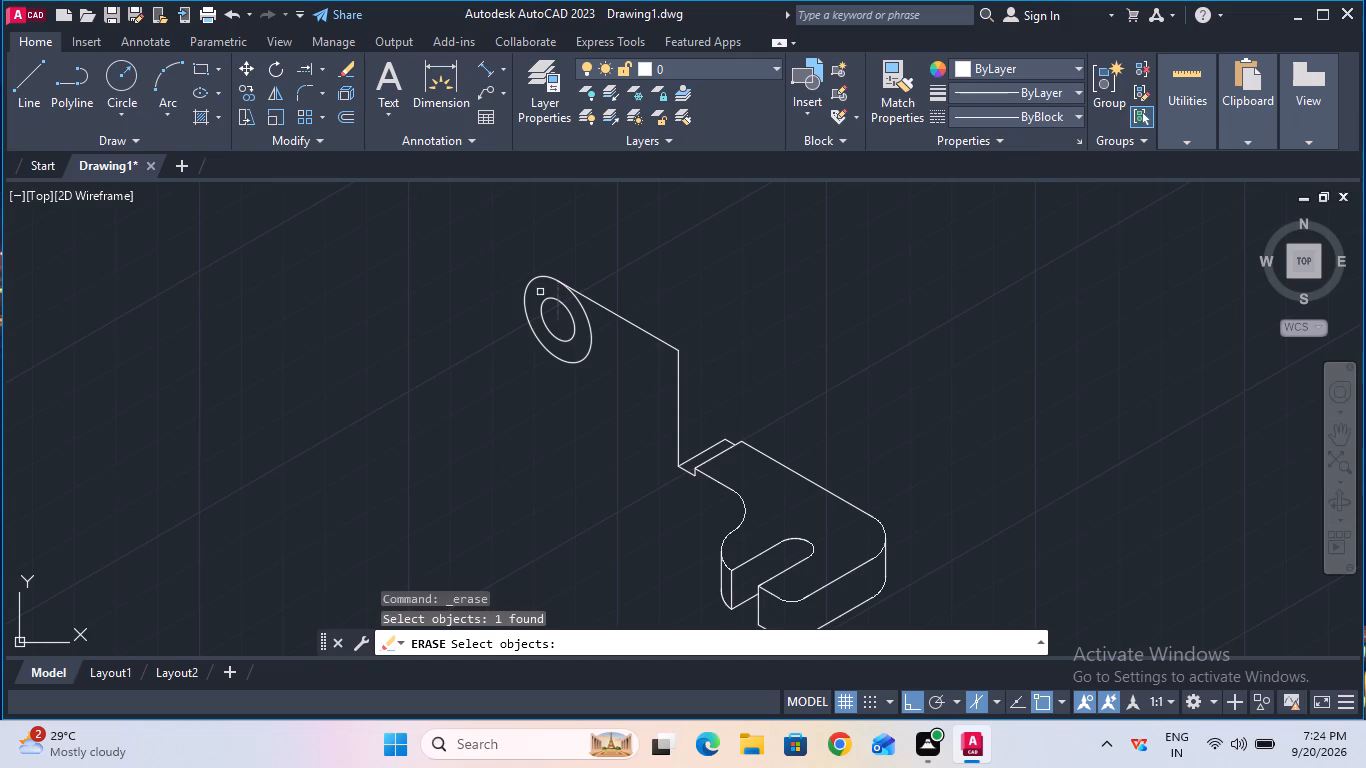
key(Return)
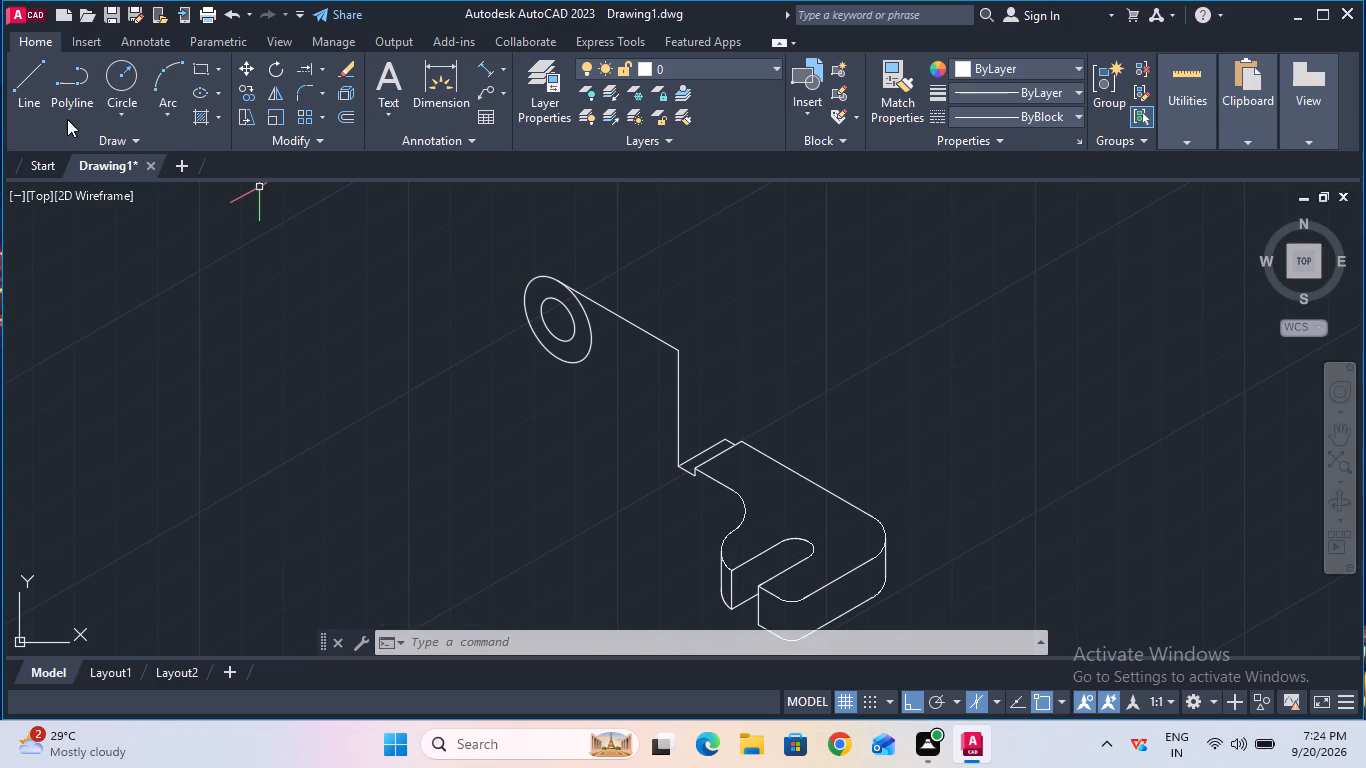
In the top isoplane, draw a 14 mm line at 30° from the outer isocircle's upper tangent corner, continuing 20 mm at 330°.
click(43, 108)
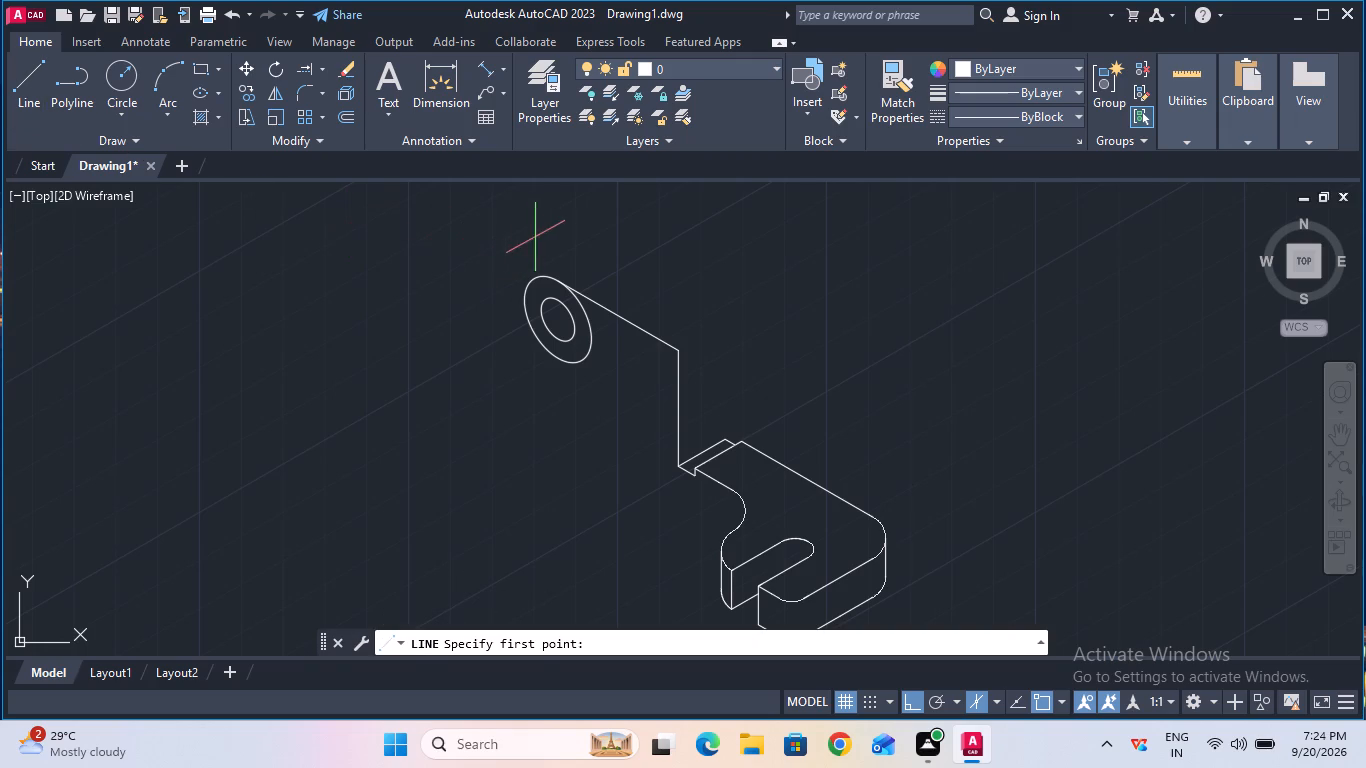
key(F5)
key(F5)
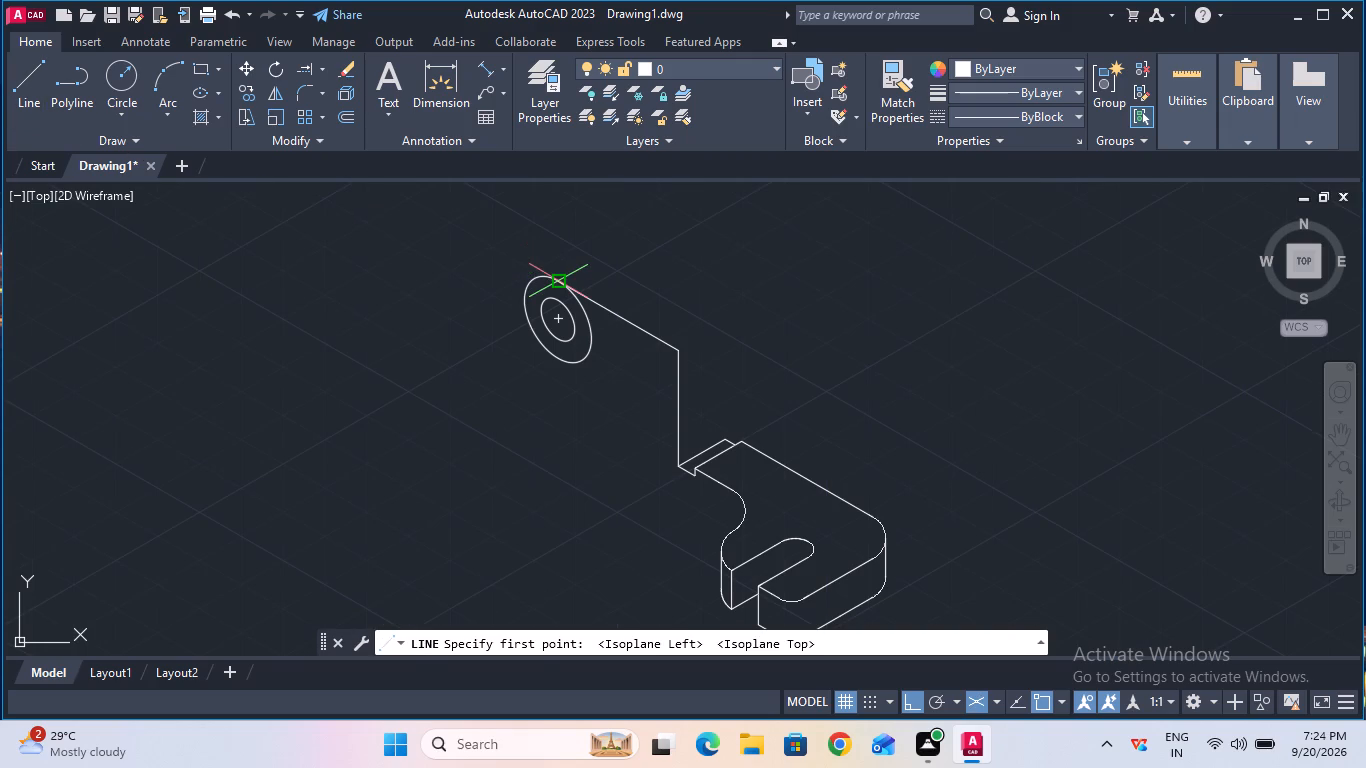
click(559, 286)
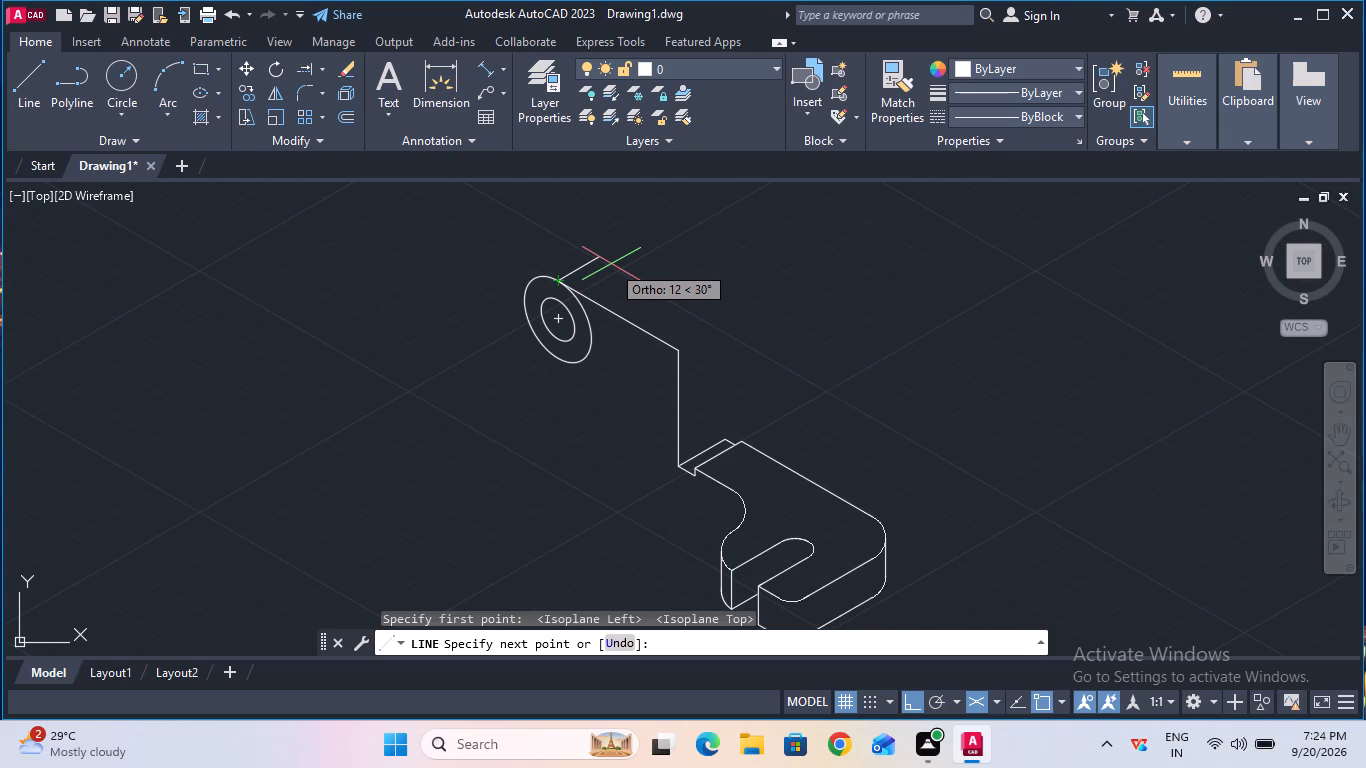
text(14)
key(Return)
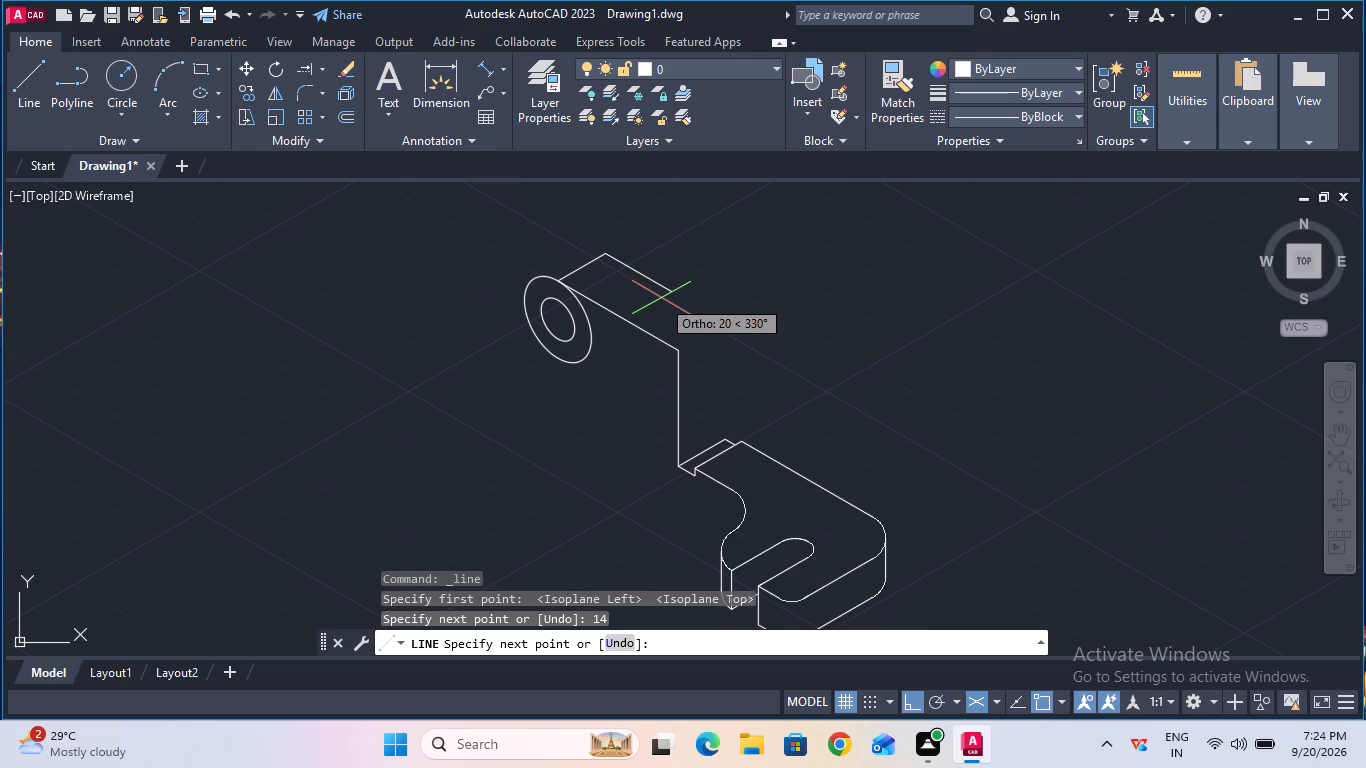
key(2)
key(0)
key(Return)
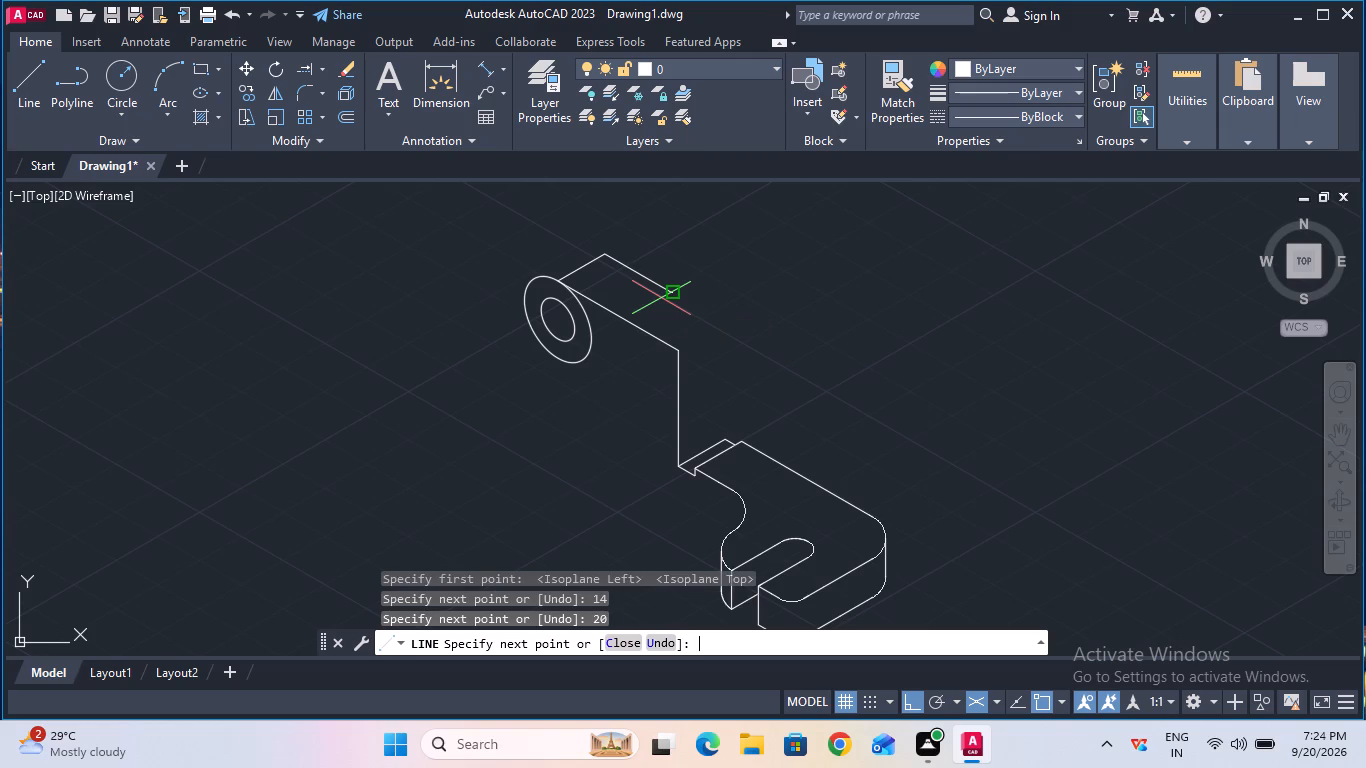
key(Escape)
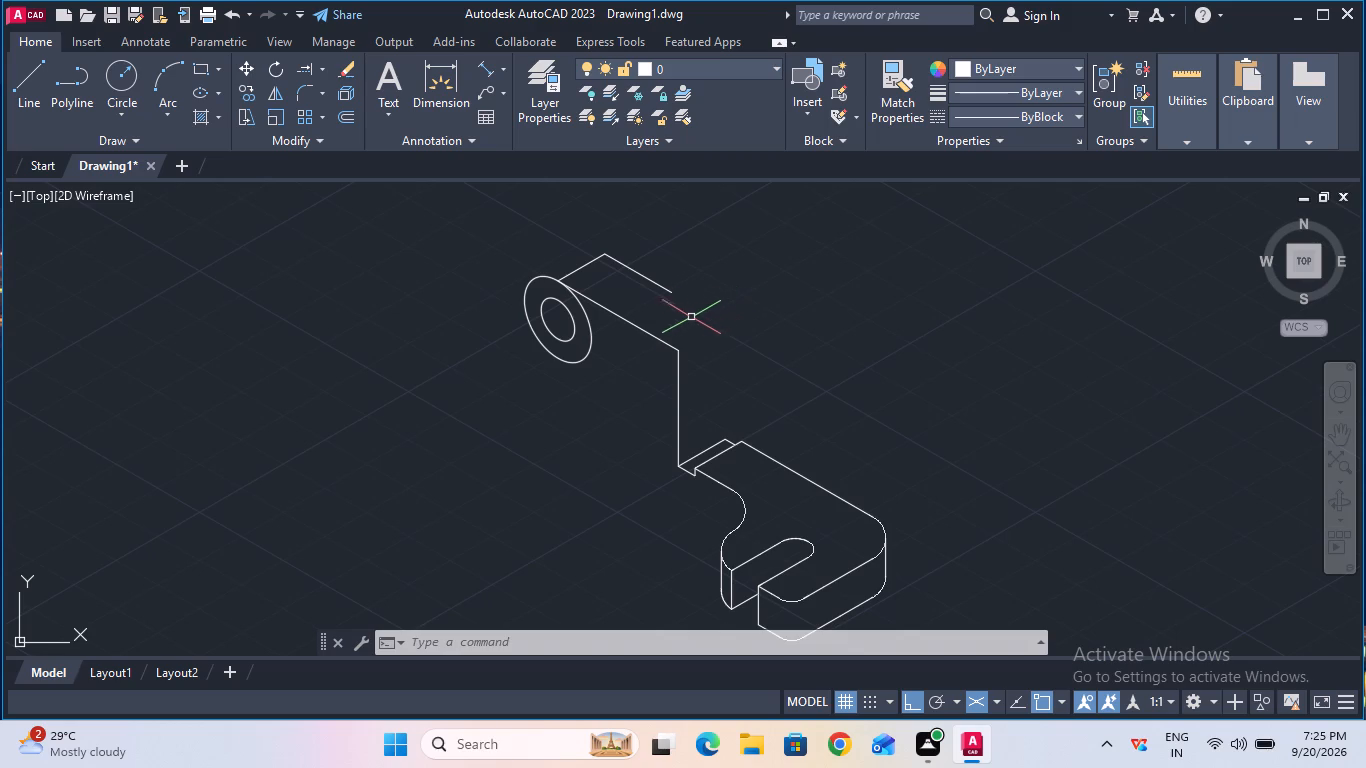
Draw a 33 mm line at 30° from the upright's top corner in the top isoplane.
click(30, 103)
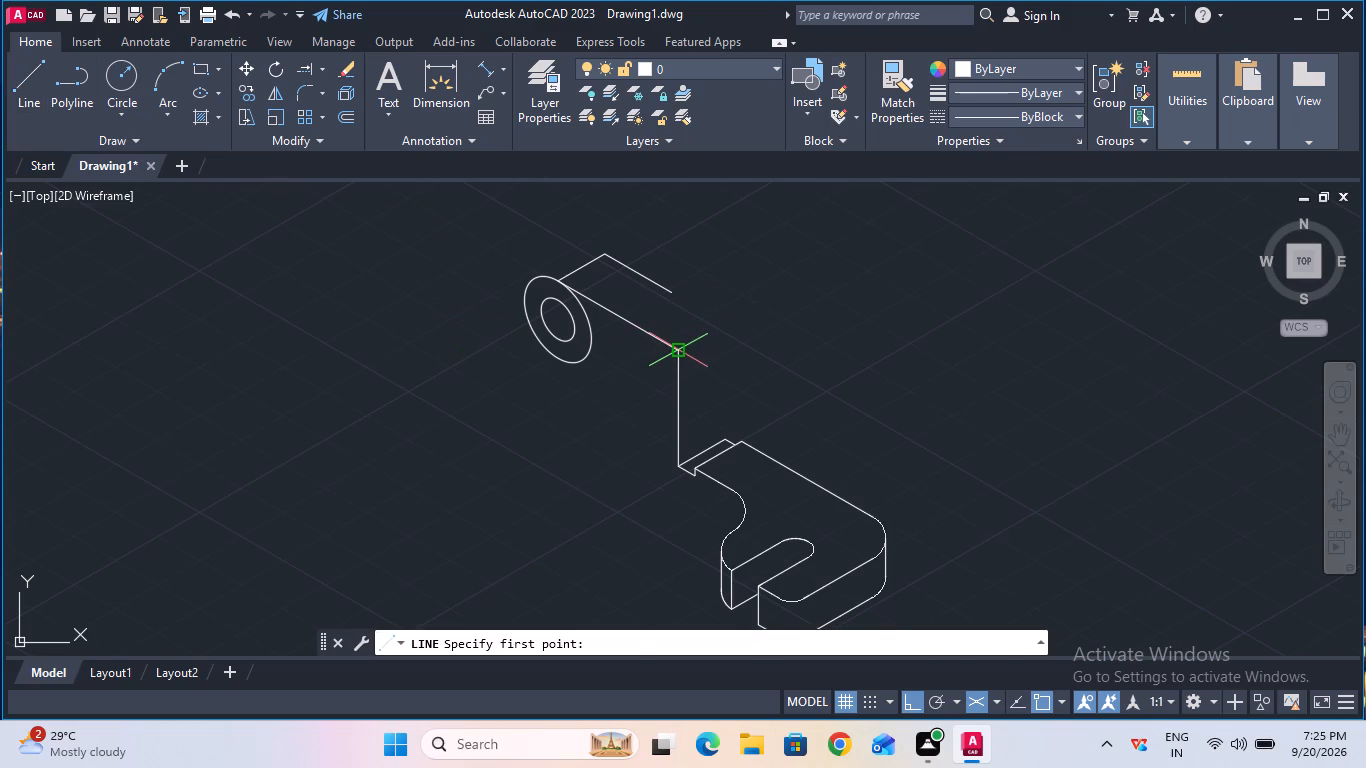
click(679, 349)
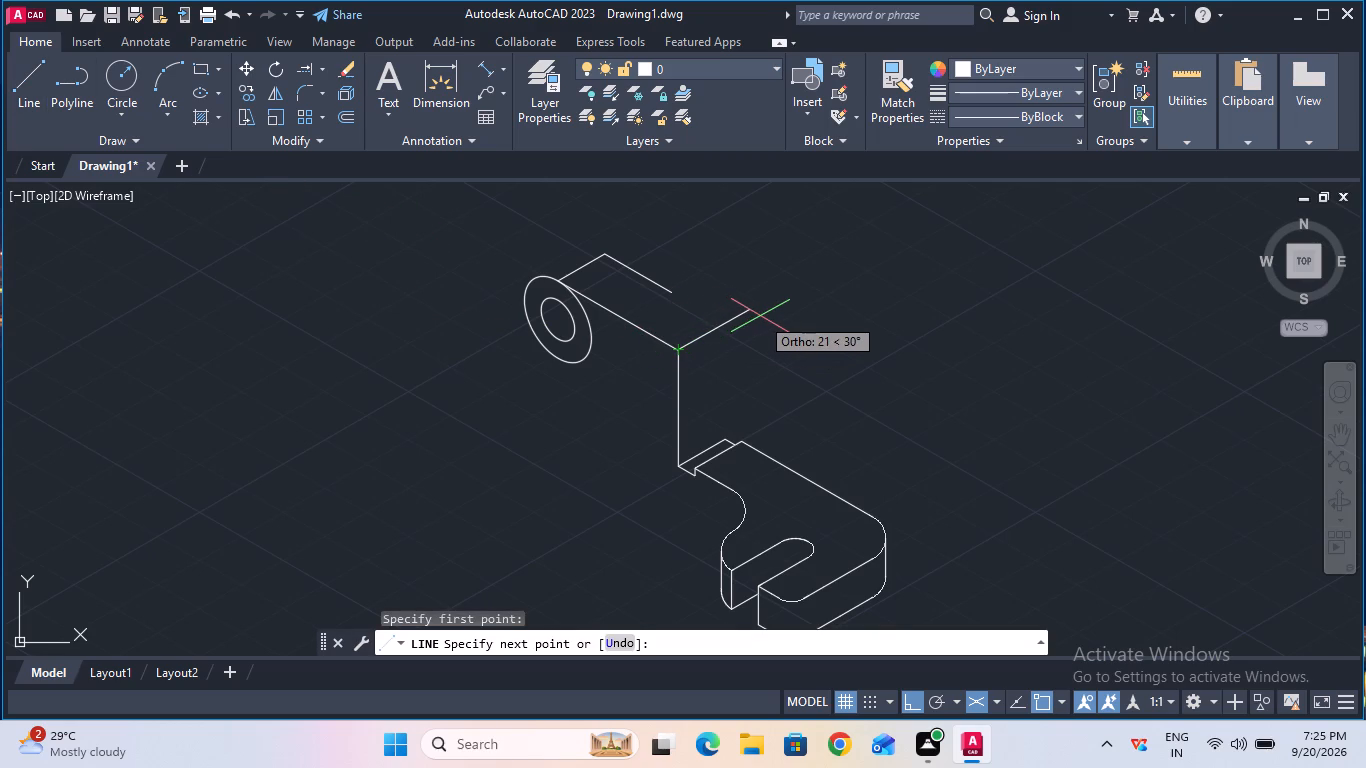
text(33)
key(Return)
key(Escape)
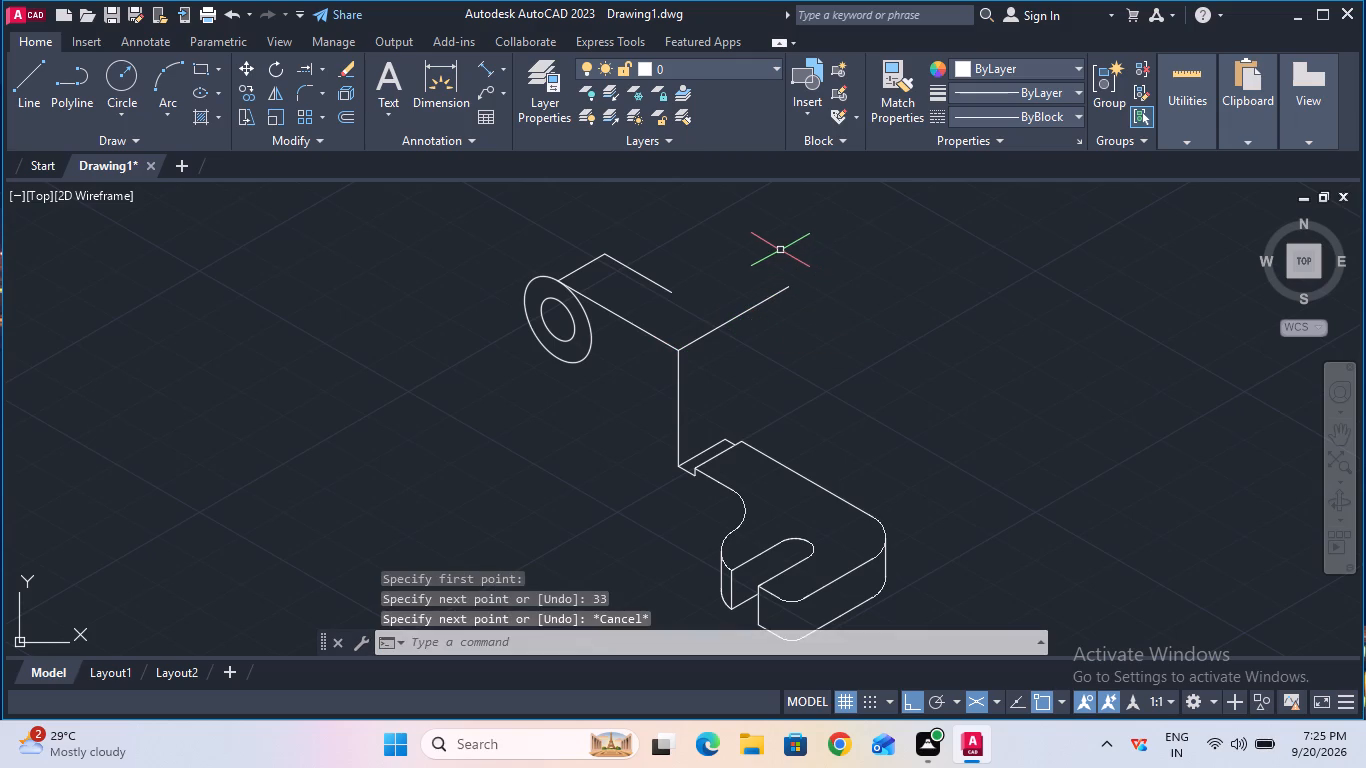
From the 33 mm line's far end, draw a 10 mm line at 150°, continuing at 210° back towards the 20 mm line.
click(22, 92)
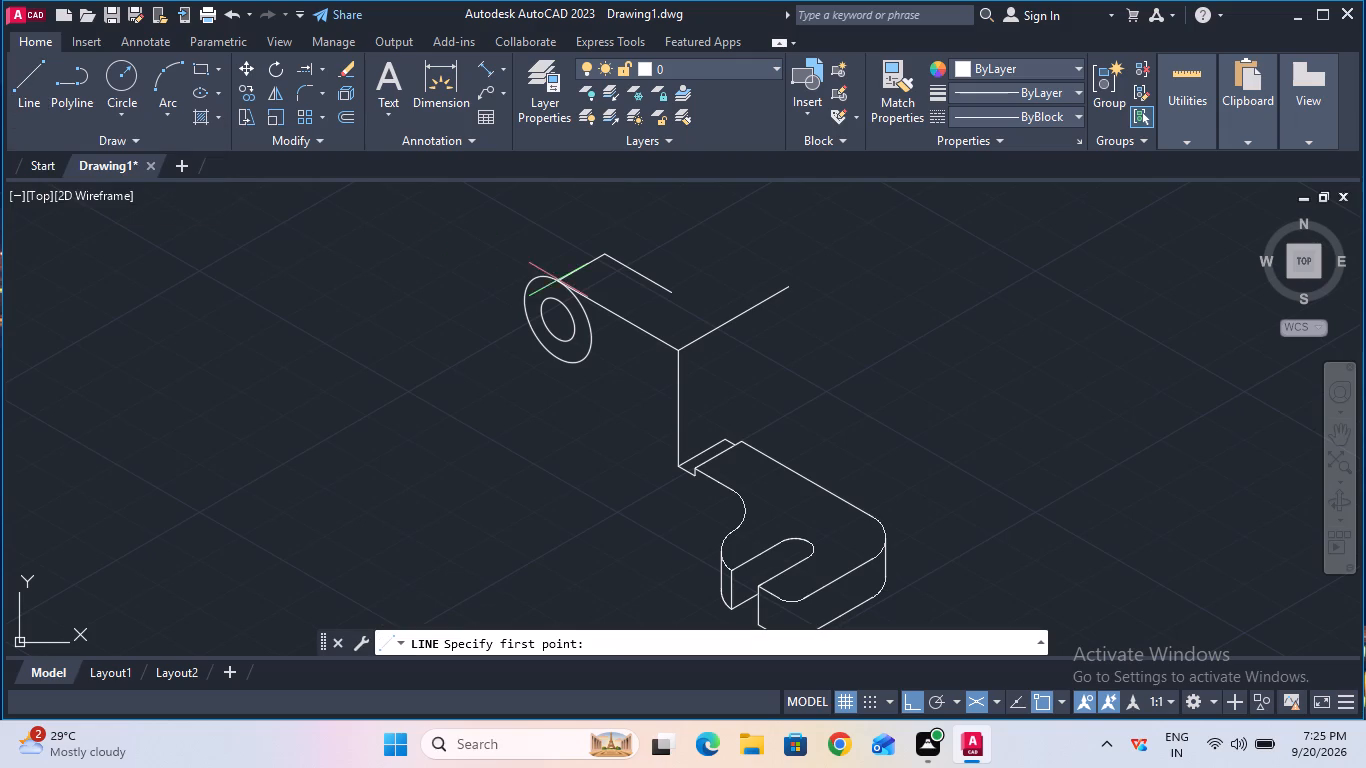
click(787, 283)
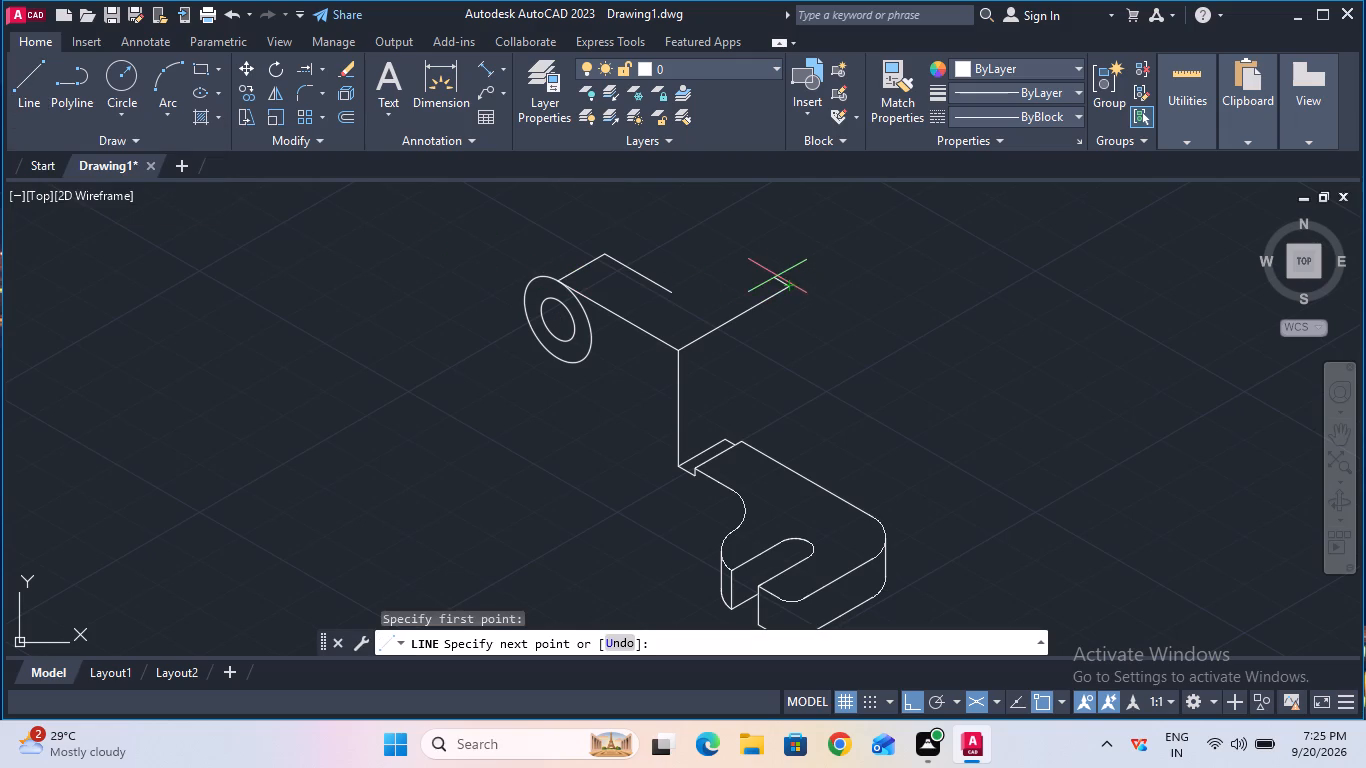
text(10)
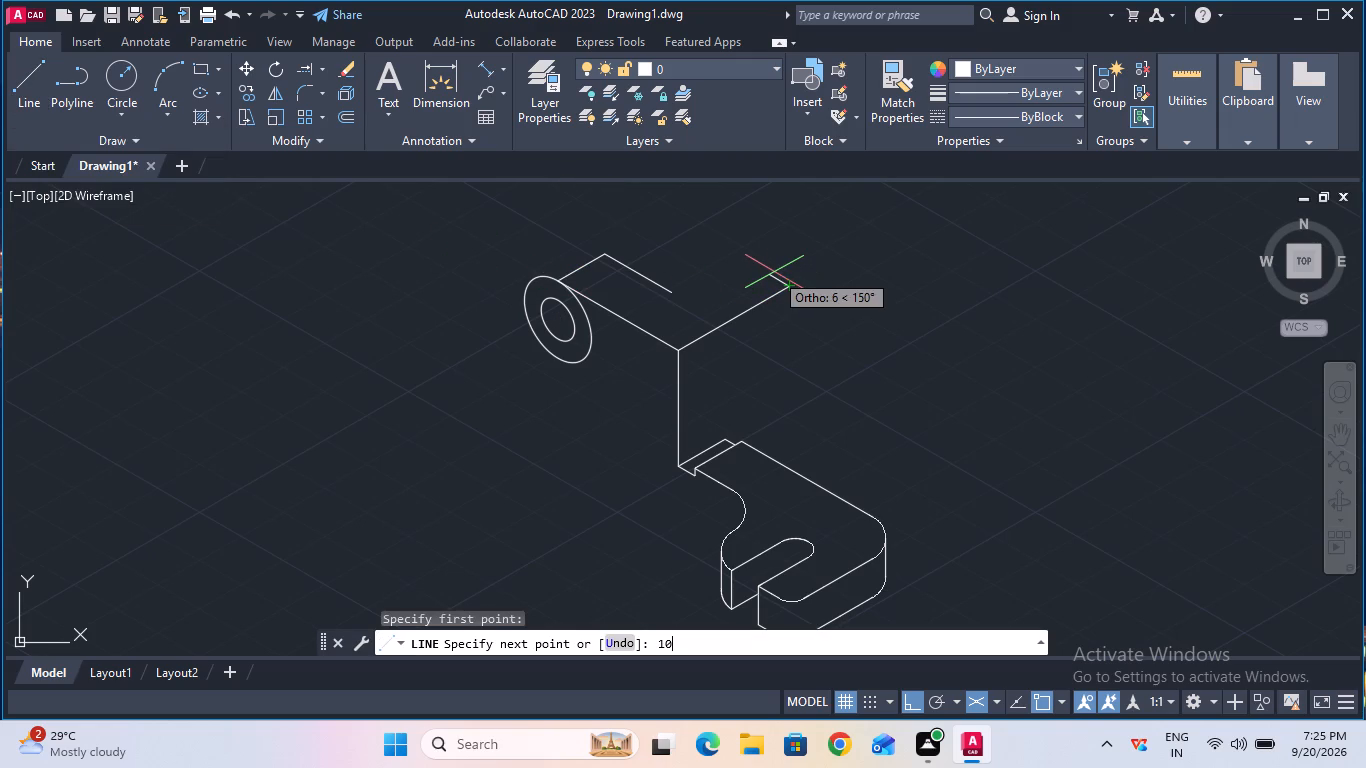
key(Return)
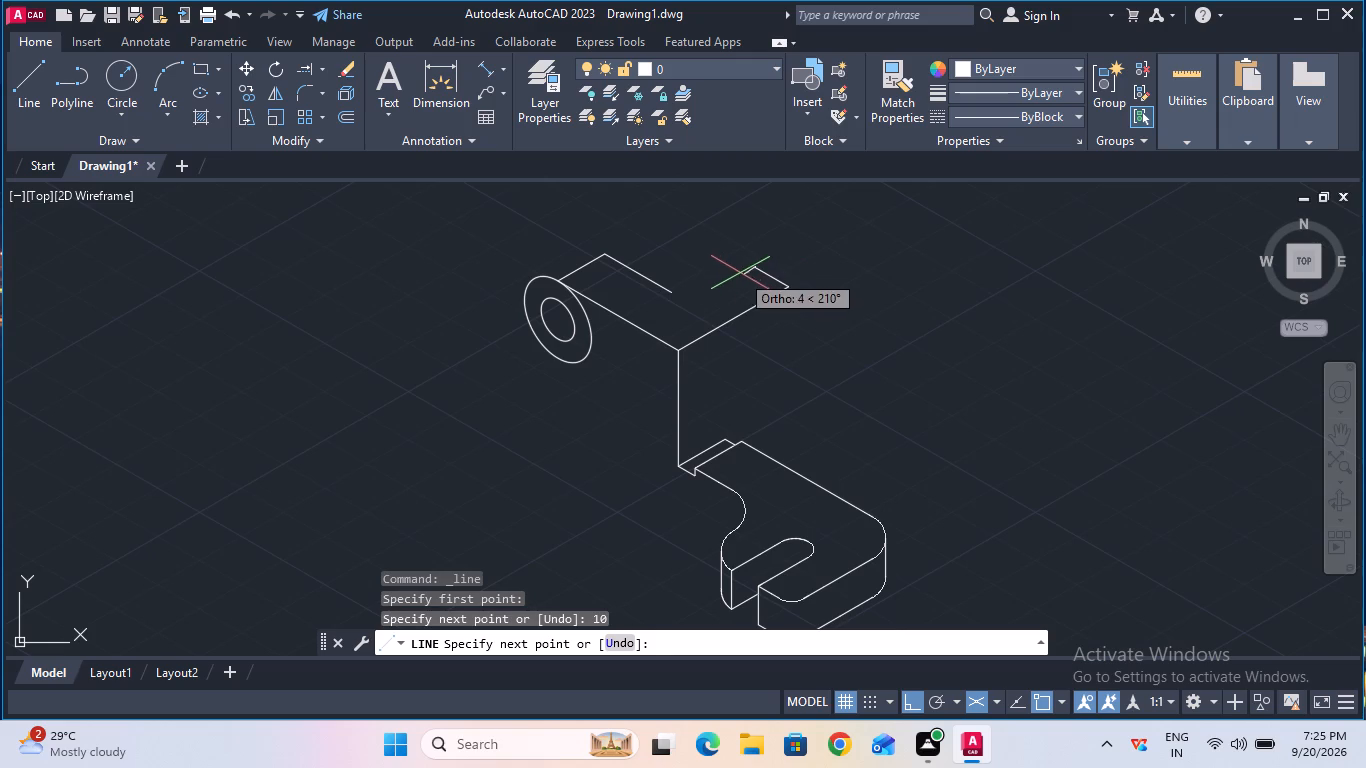
click(687, 311)
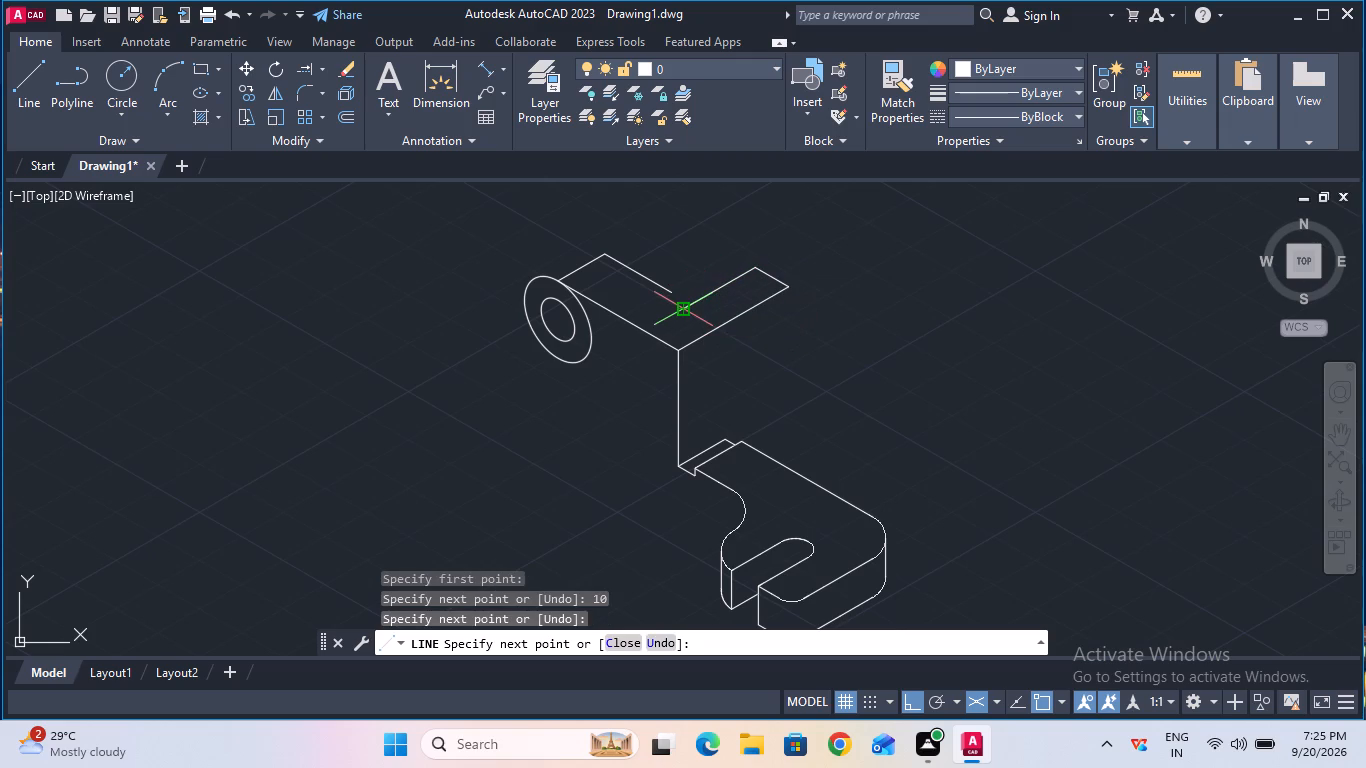
key(Escape)
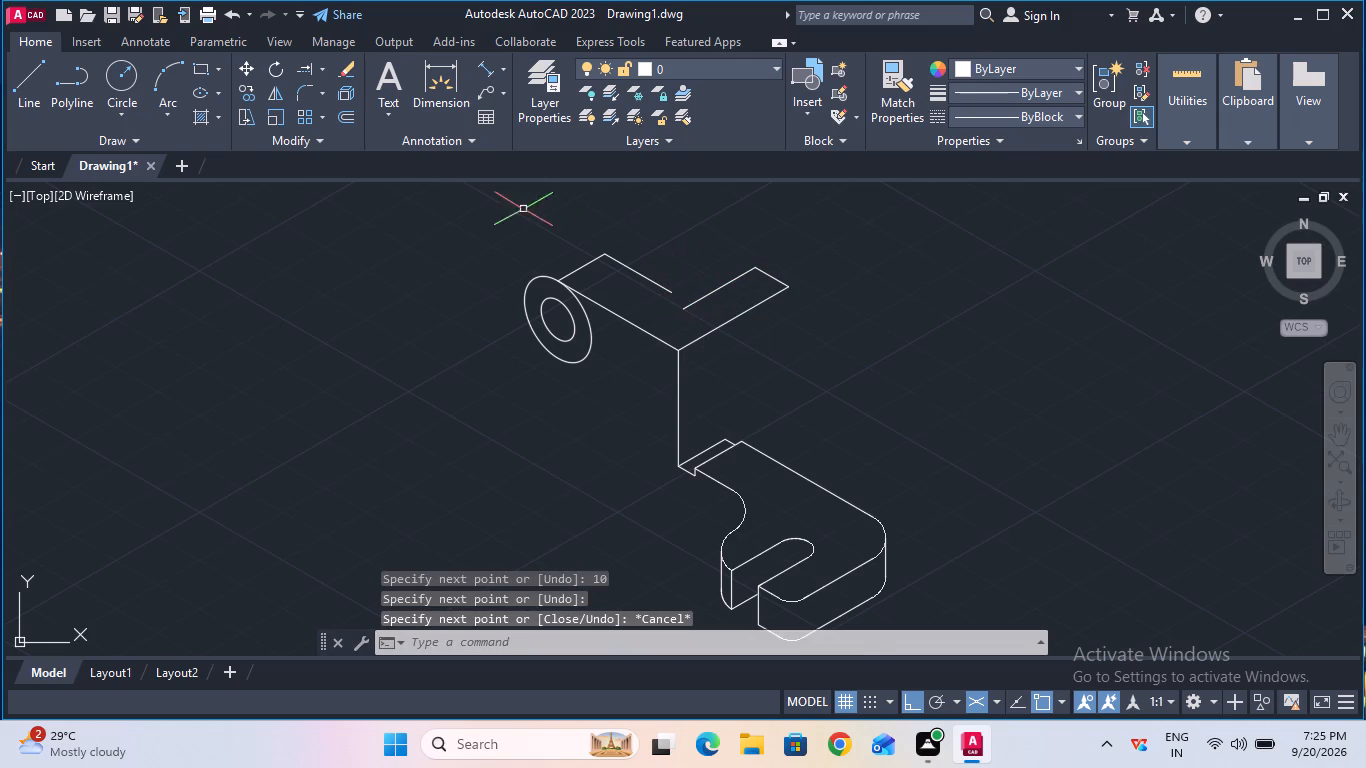
Extend the 20 mm line to meet the 210° line and trim that line's overhang to form a clean inner corner.
click(306, 66)
click(656, 285)
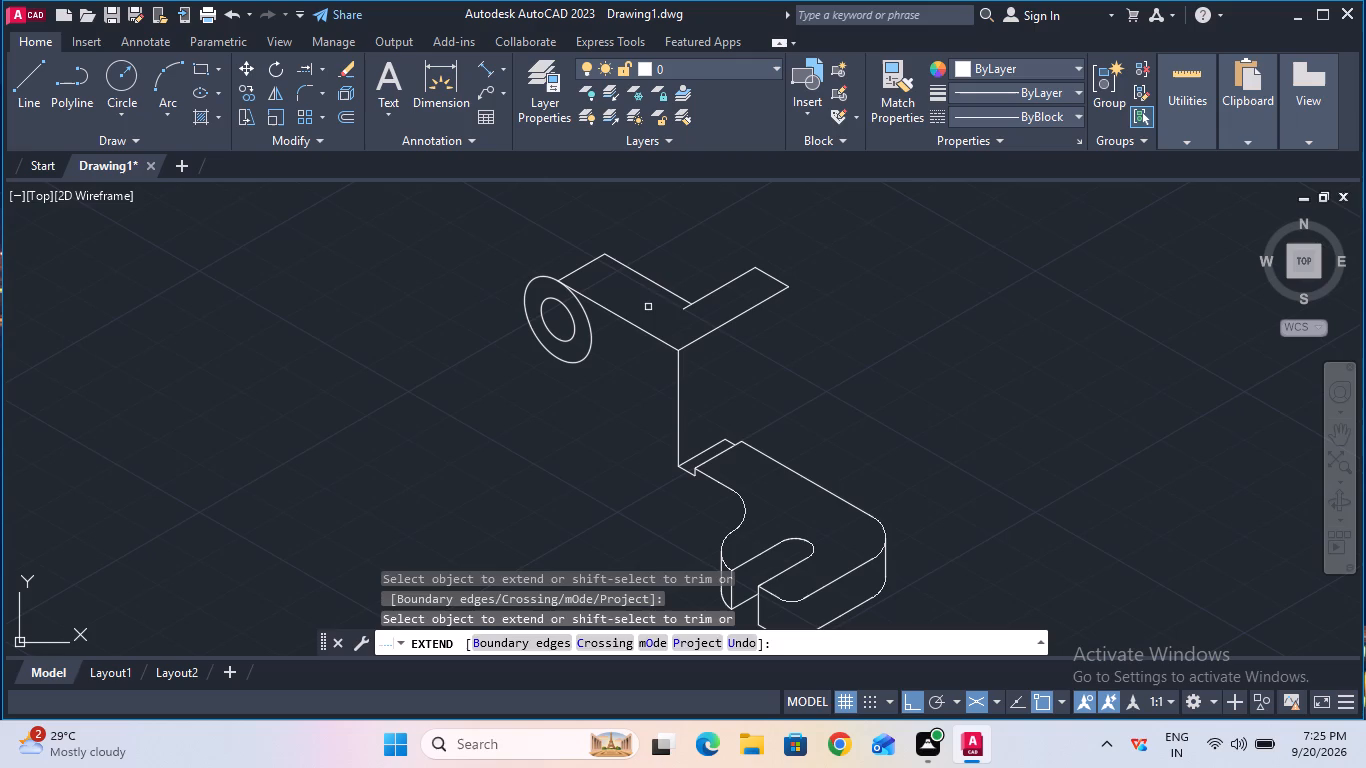
key(Escape)
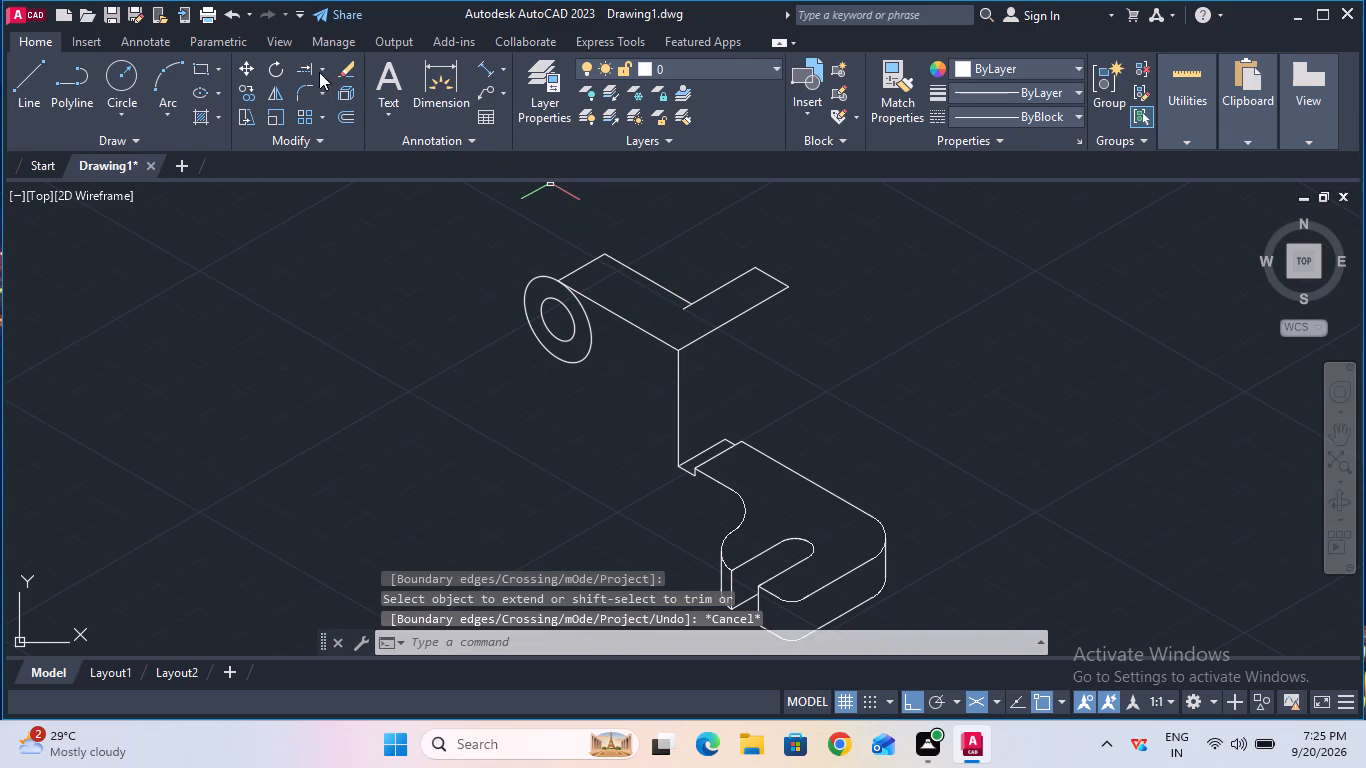
click(319, 69)
click(341, 100)
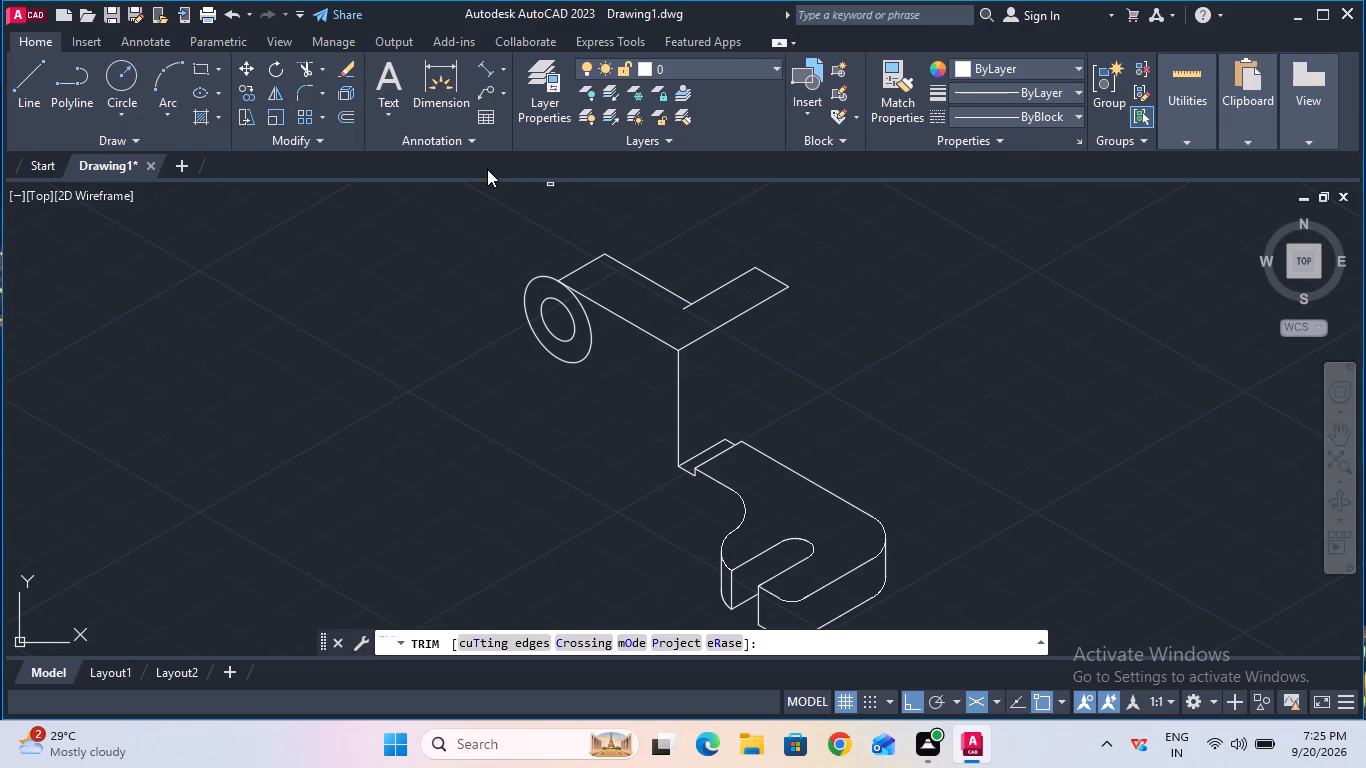
click(683, 310)
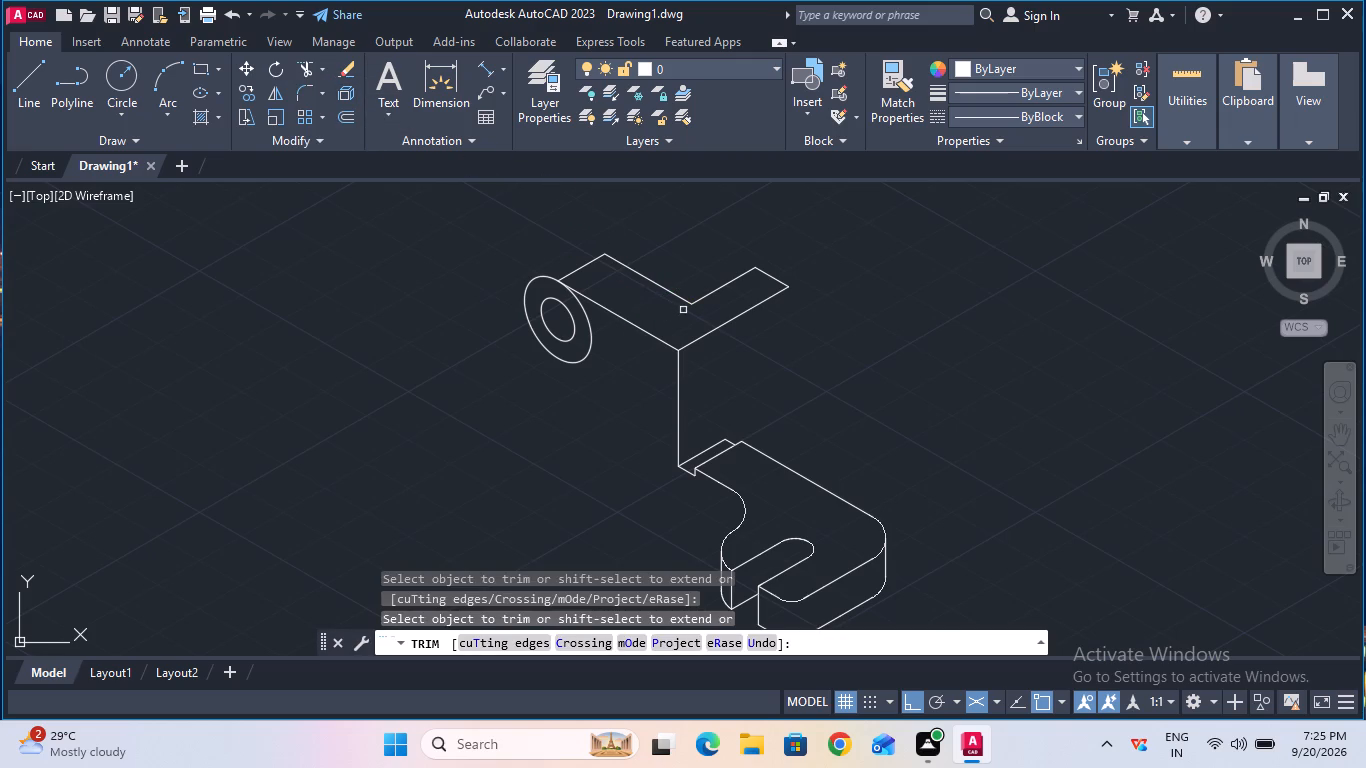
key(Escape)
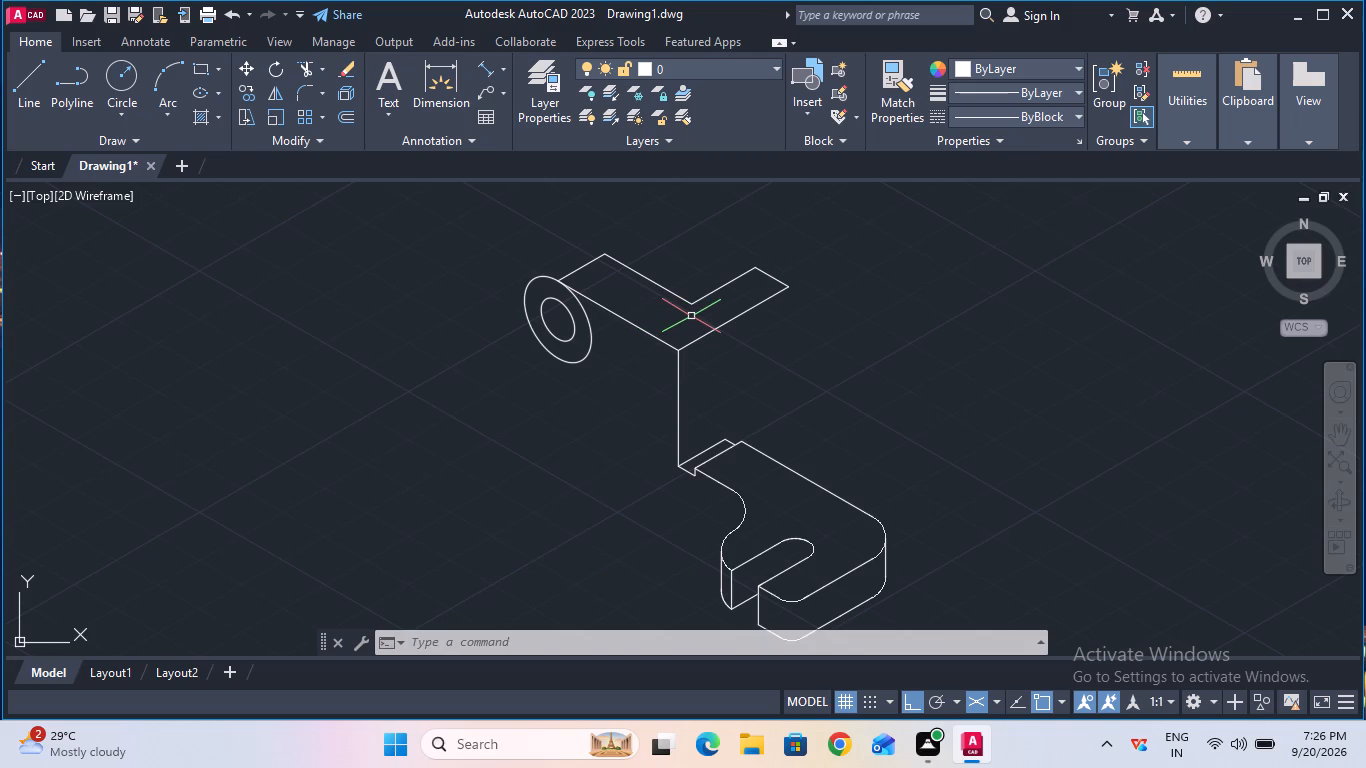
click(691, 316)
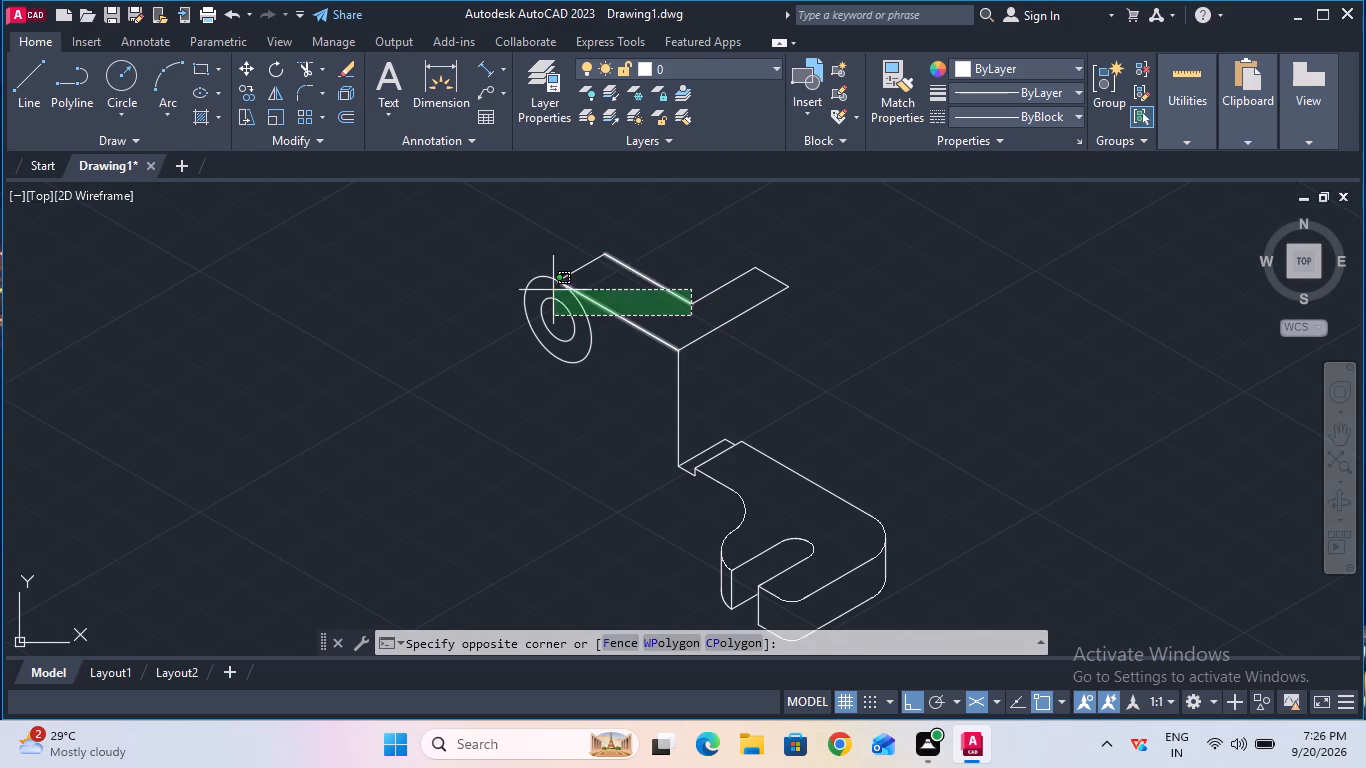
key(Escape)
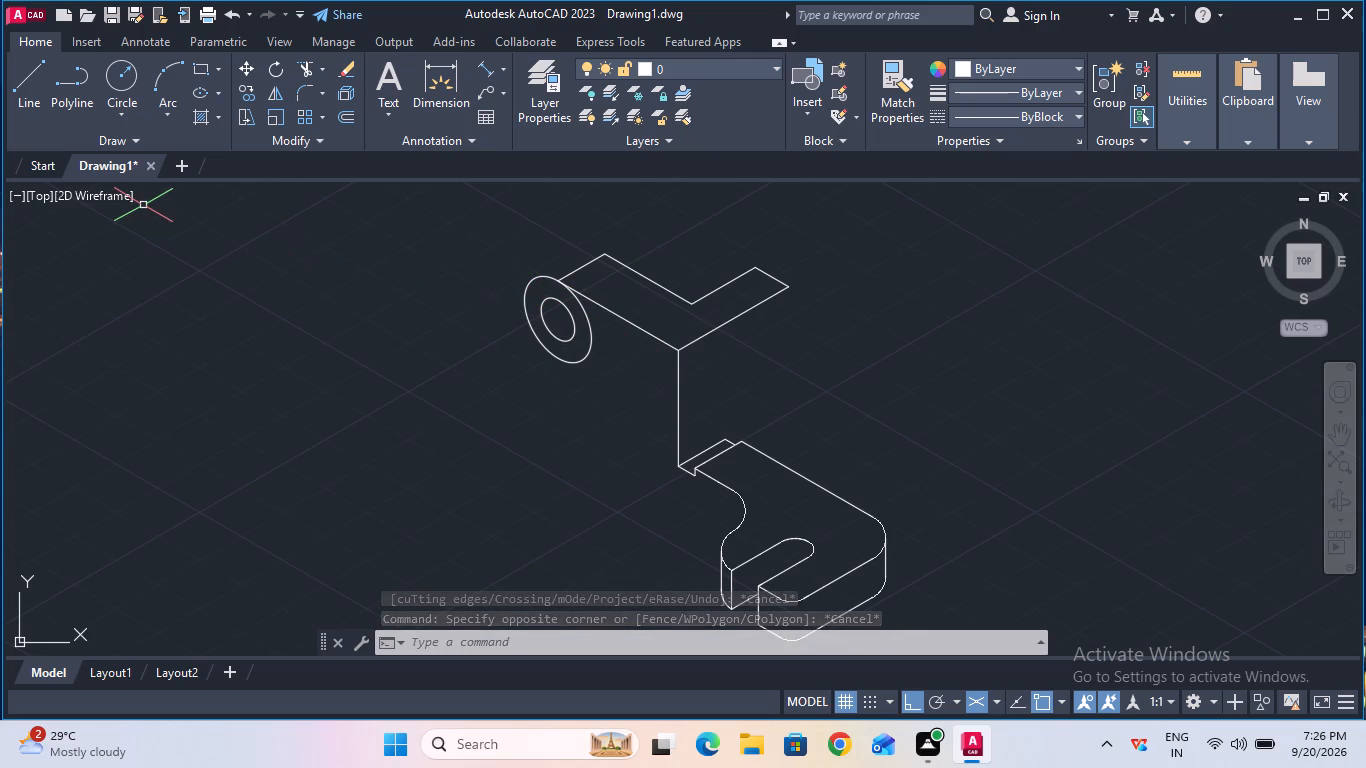
Copy the upright's outer isocircle 14 mm at 30°, using its centre as the base point.
click(236, 102)
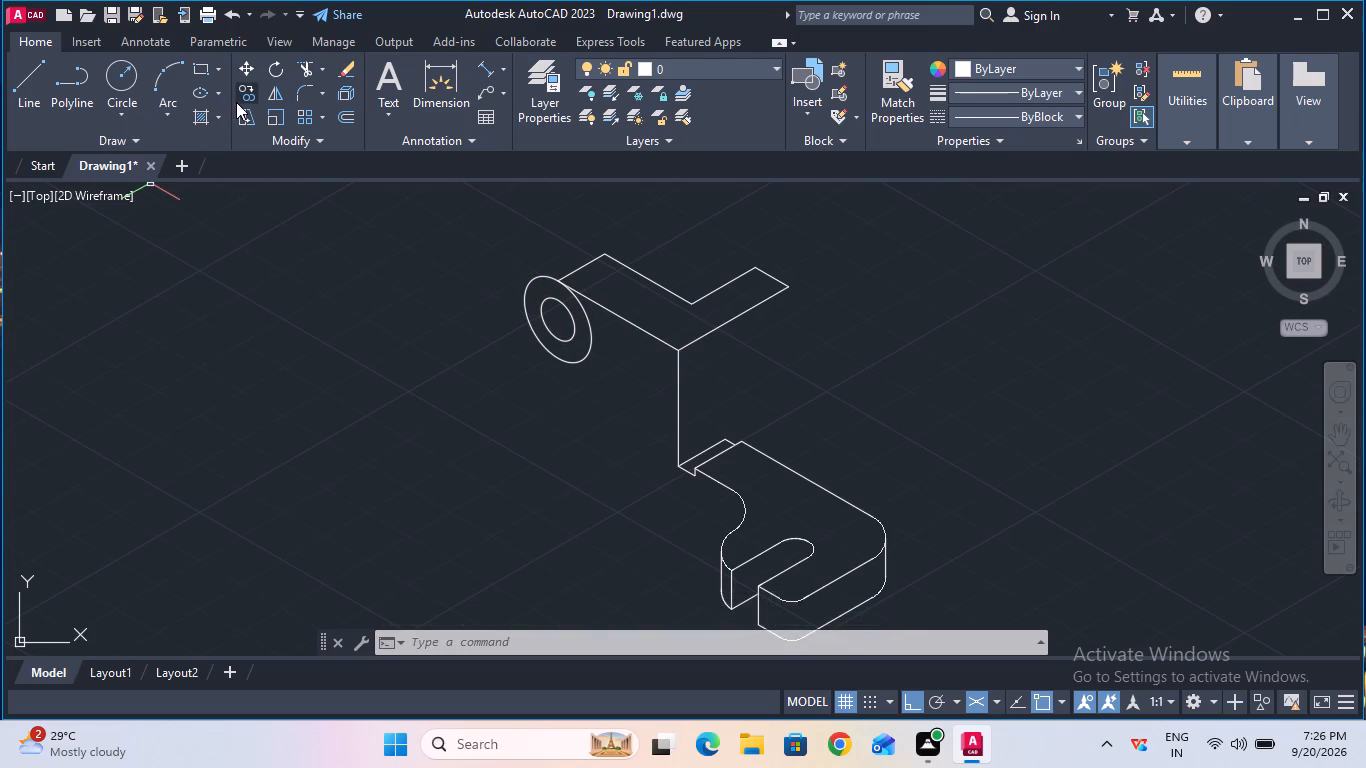
click(524, 288)
key(Return)
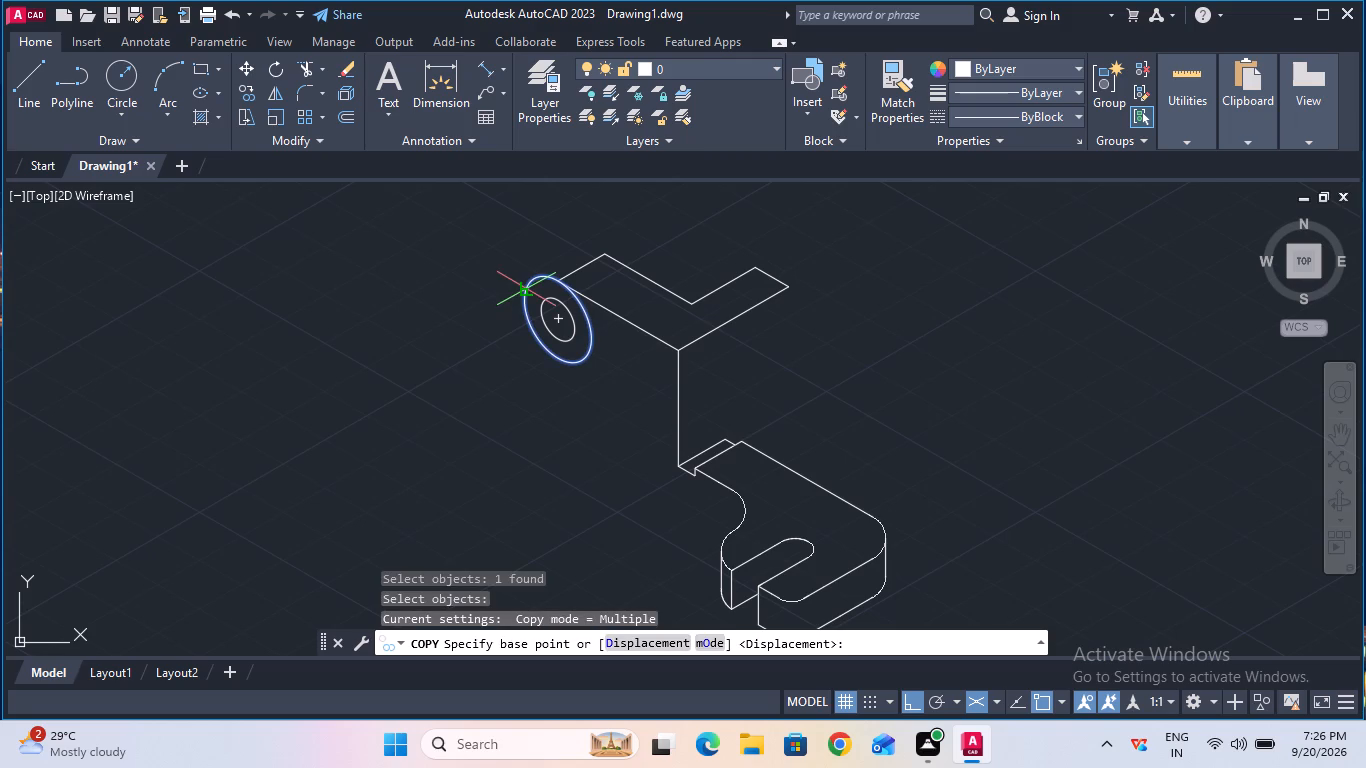
click(557, 319)
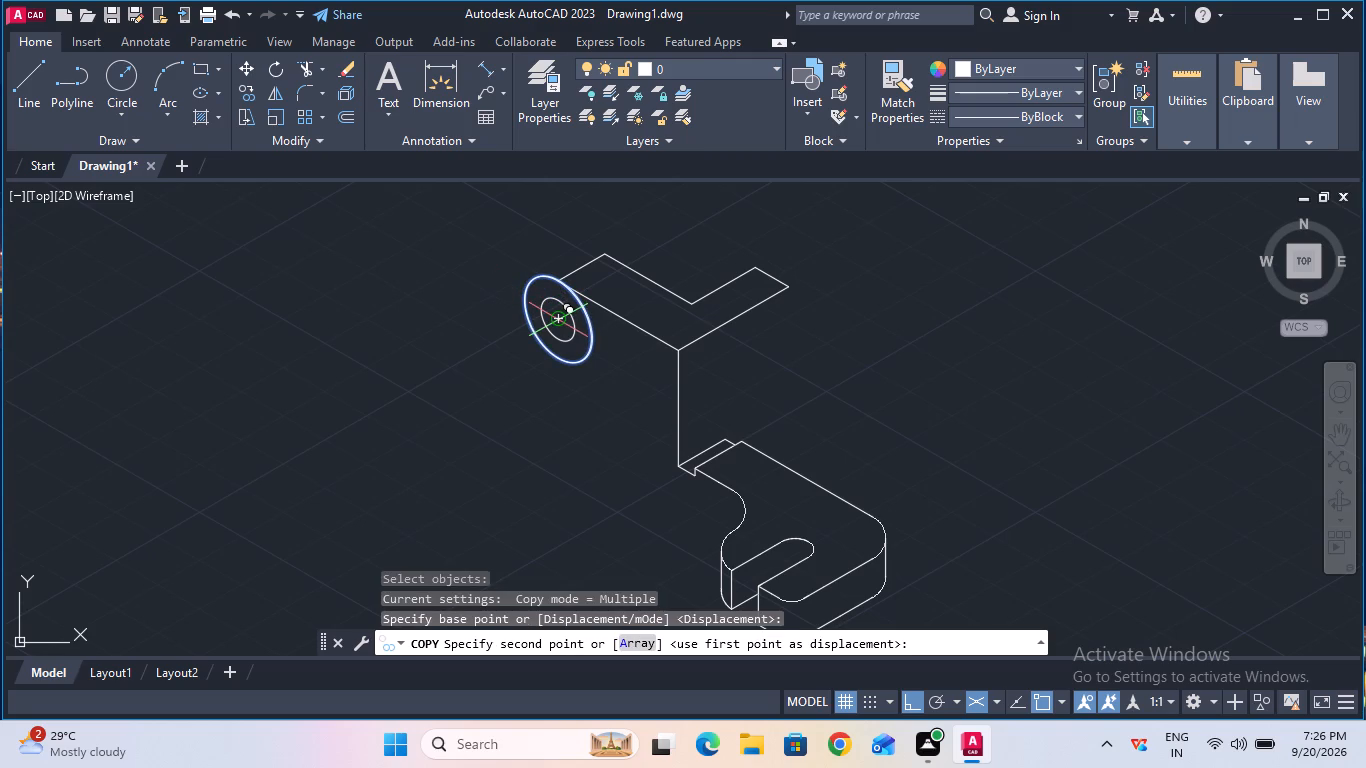
text(14)
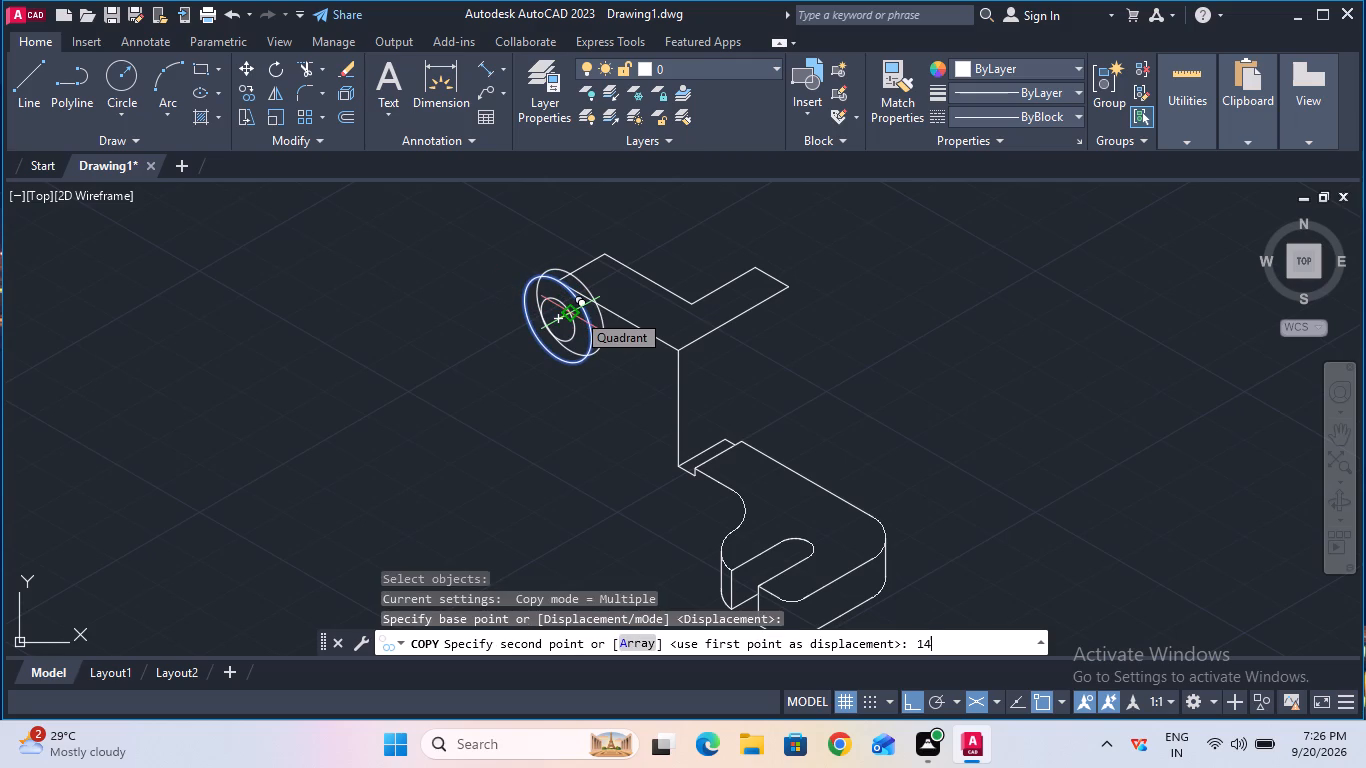
key(Return)
key(Escape)
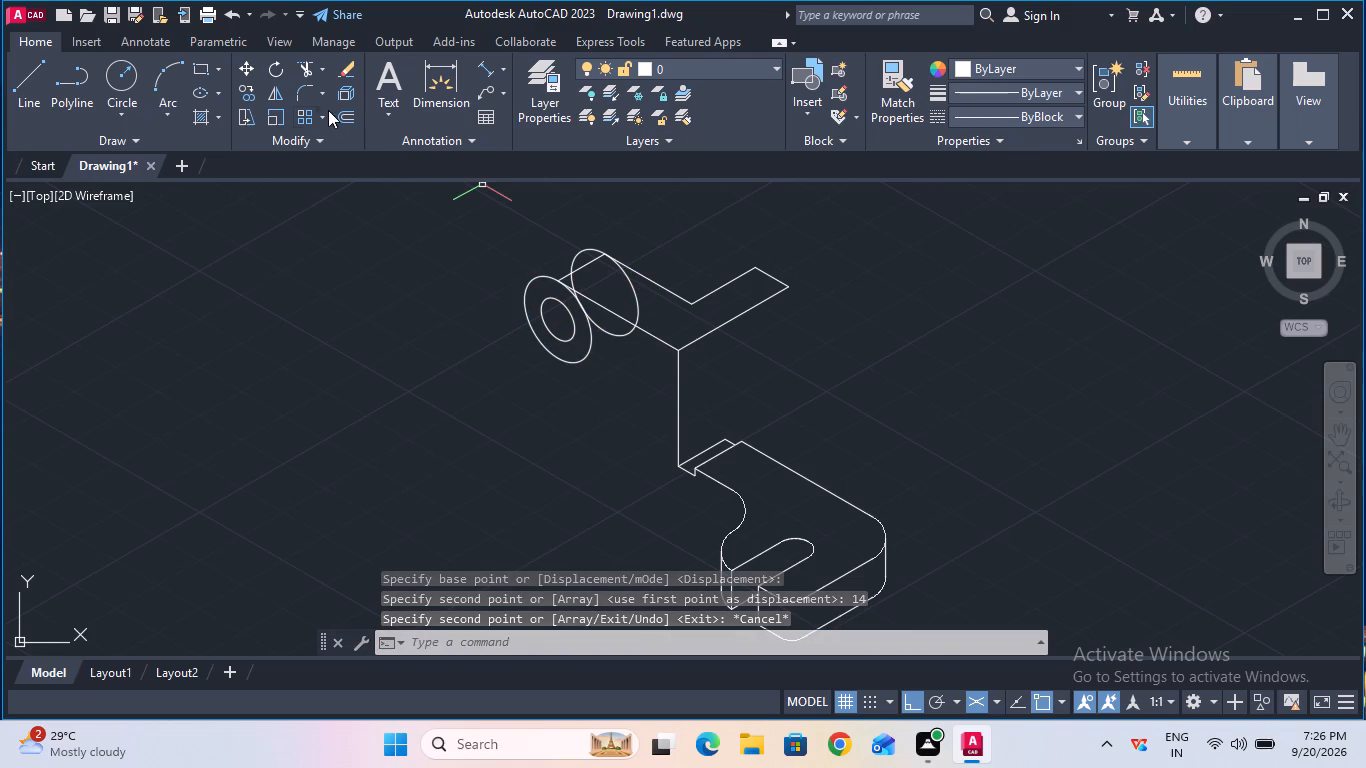
Trim the copied isocircle's parts that cross the top face and front circle, keeping only the rear upper arc.
click(306, 66)
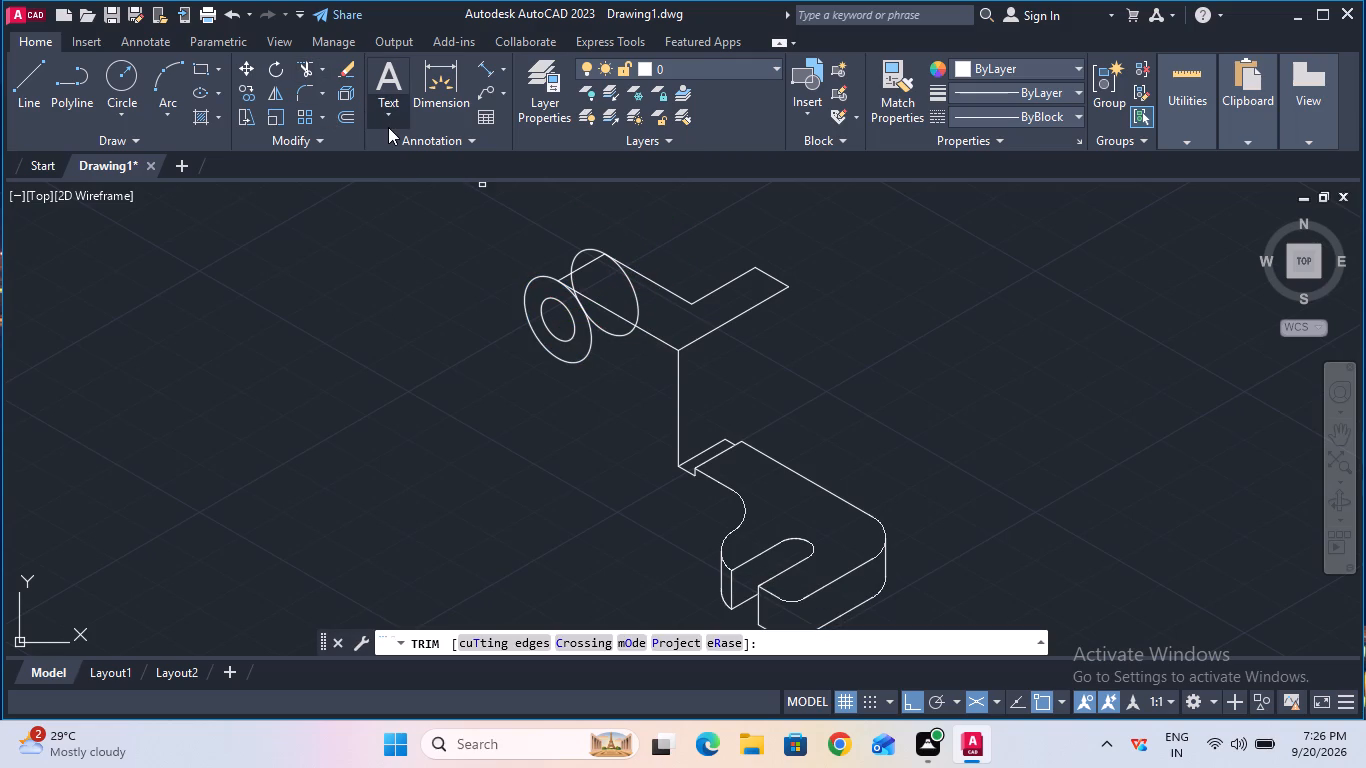
click(633, 294)
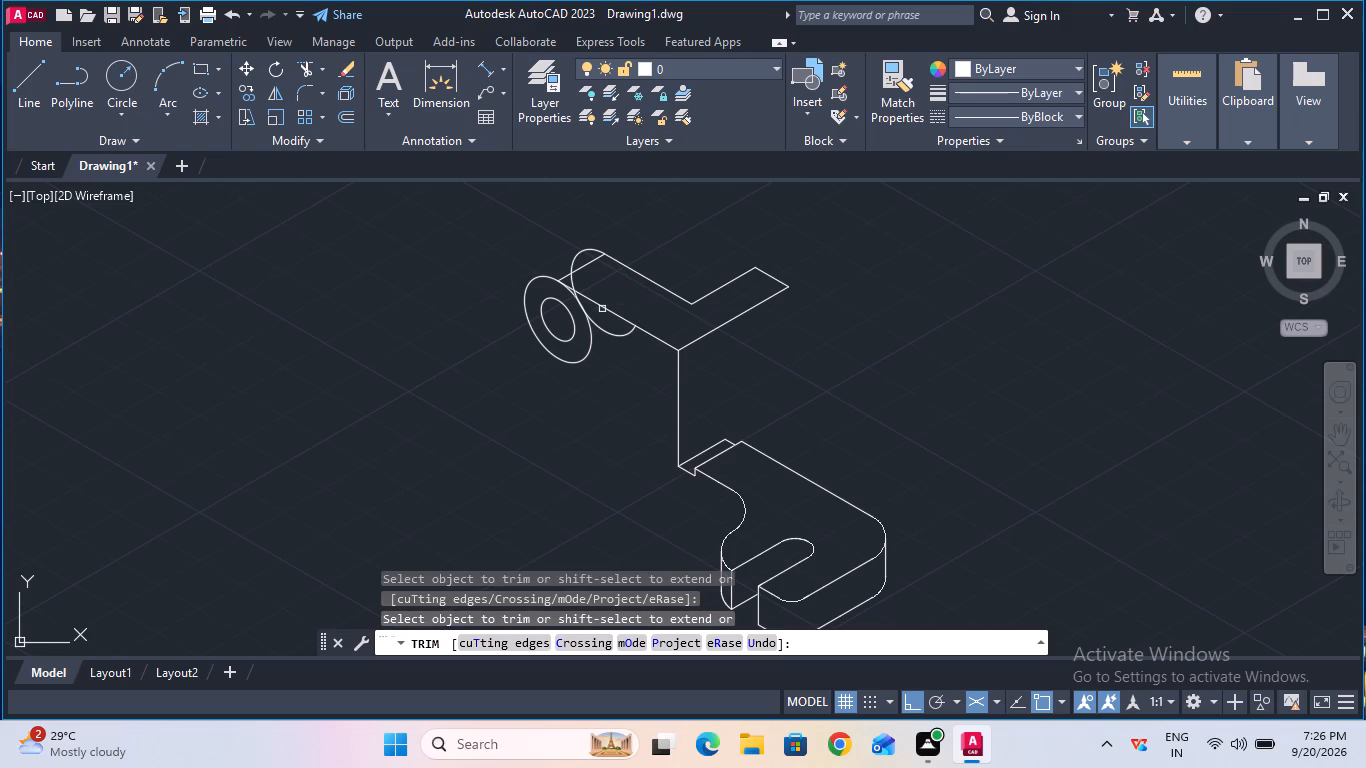
click(607, 330)
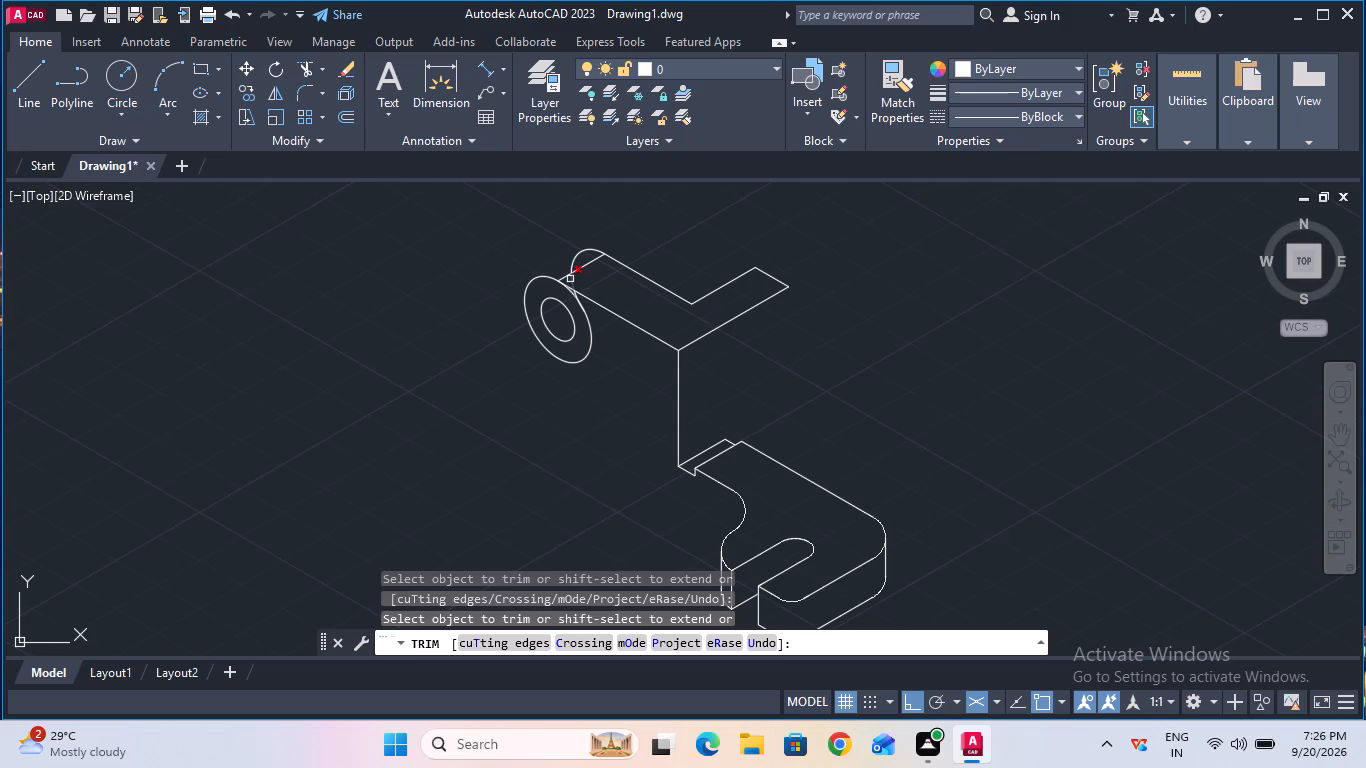
click(571, 279)
ctrl+scroll(603, 286, up, 1)
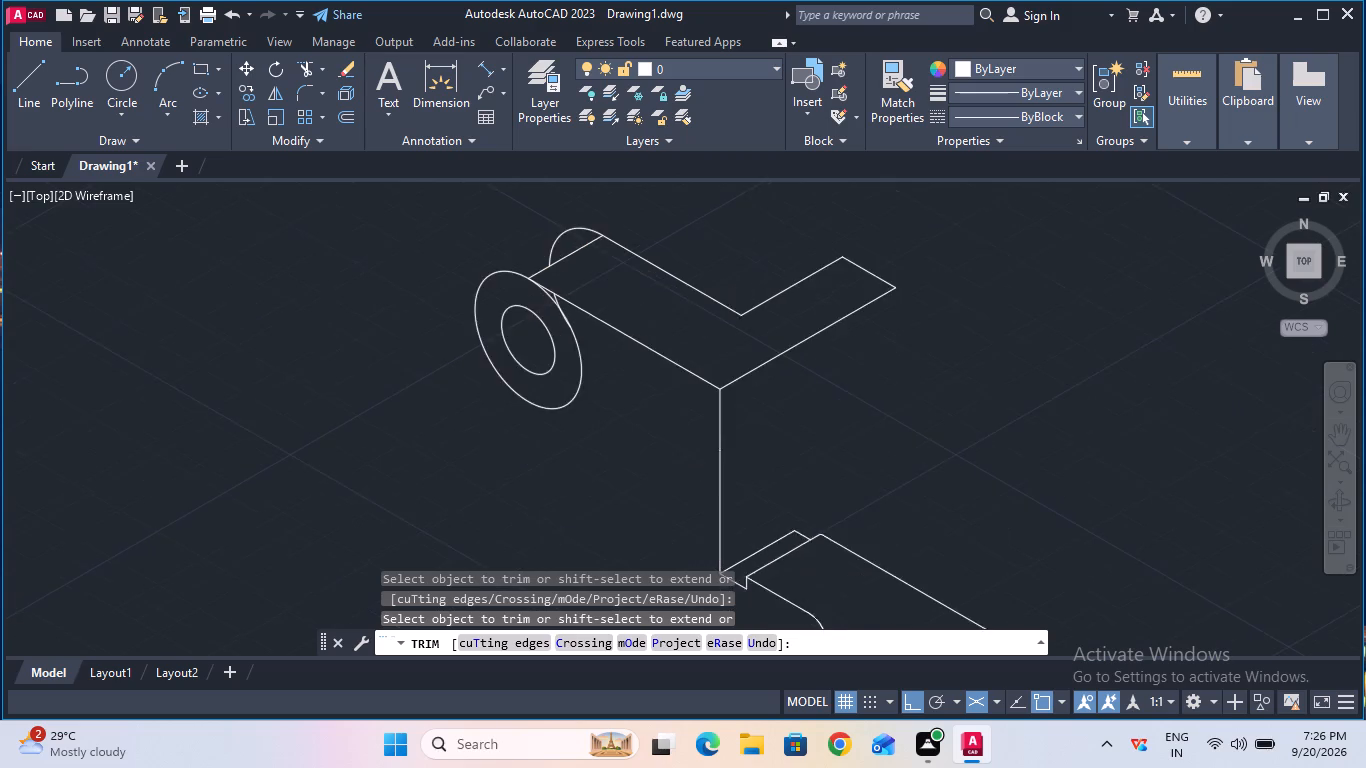
ctrl+scroll(603, 286, up, 2)
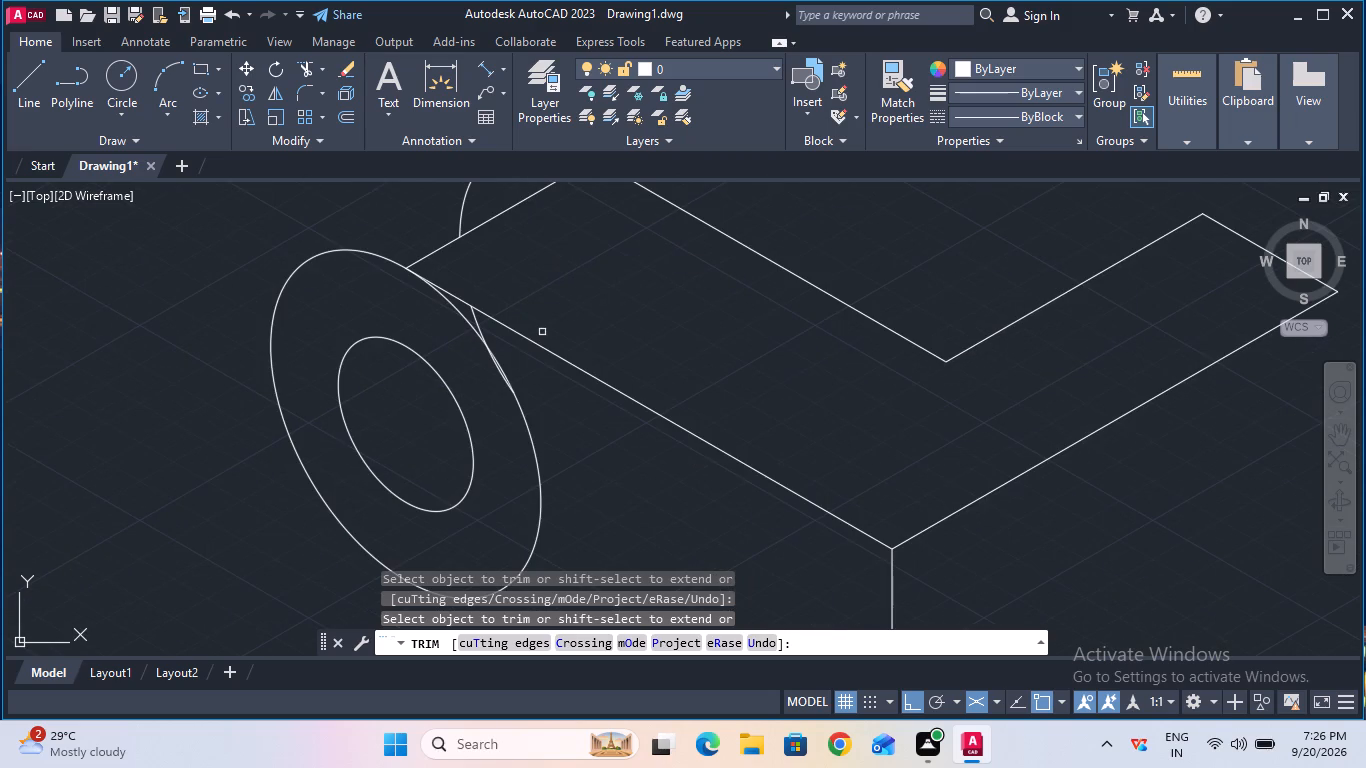
click(480, 325)
ctrl+scroll(486, 384, up, 2)
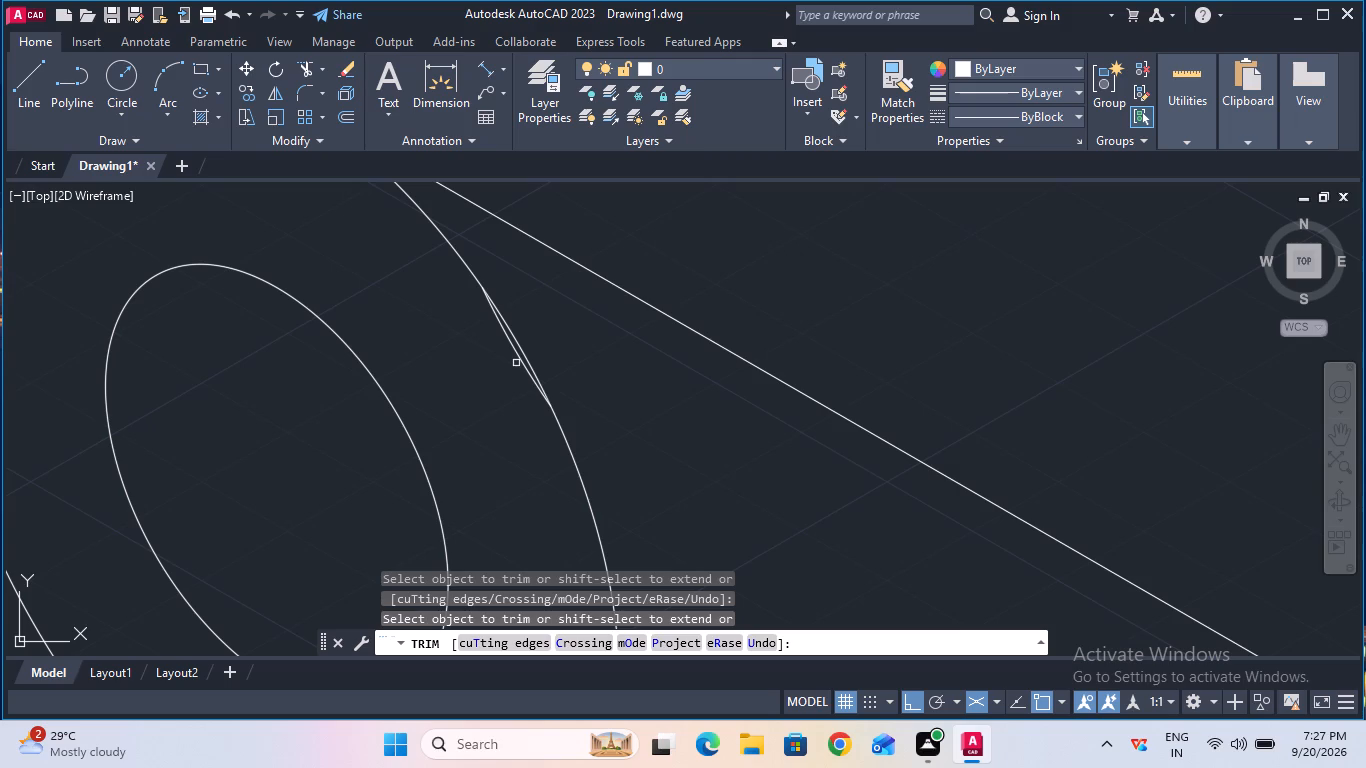
click(517, 361)
ctrl+scroll(481, 359, down, 3)
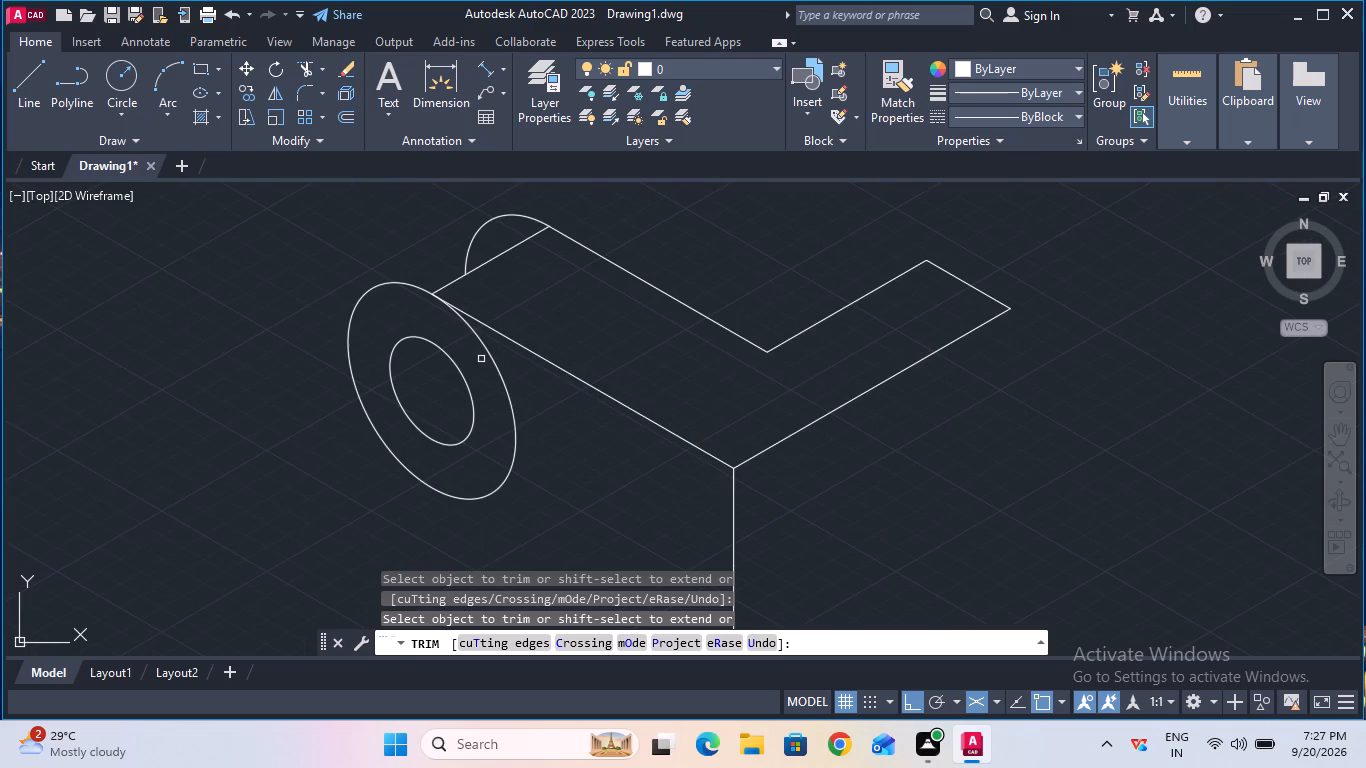
ctrl+scroll(481, 359, down, 2)
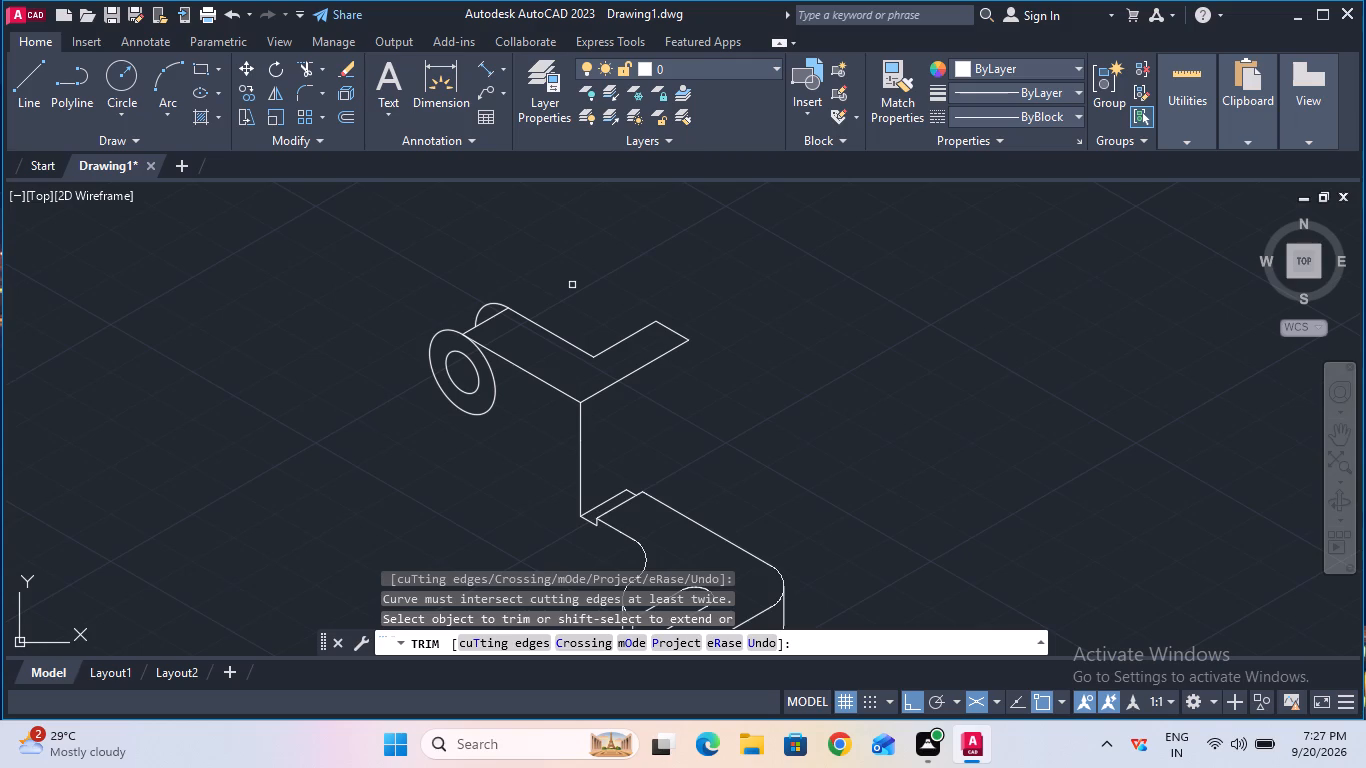
key(Escape)
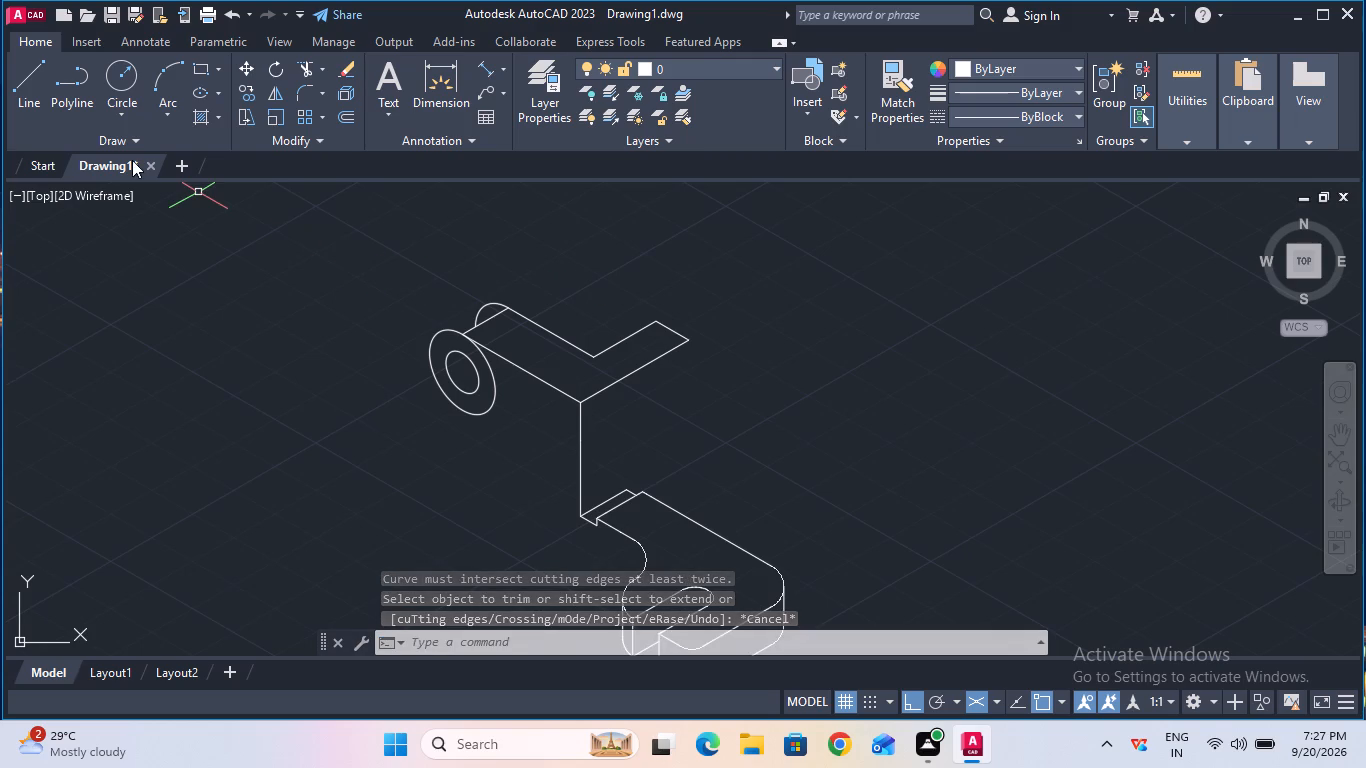
Draw a line at 30° joining the top of the front outer isocircle to the rear arc.
double_click(12, 102)
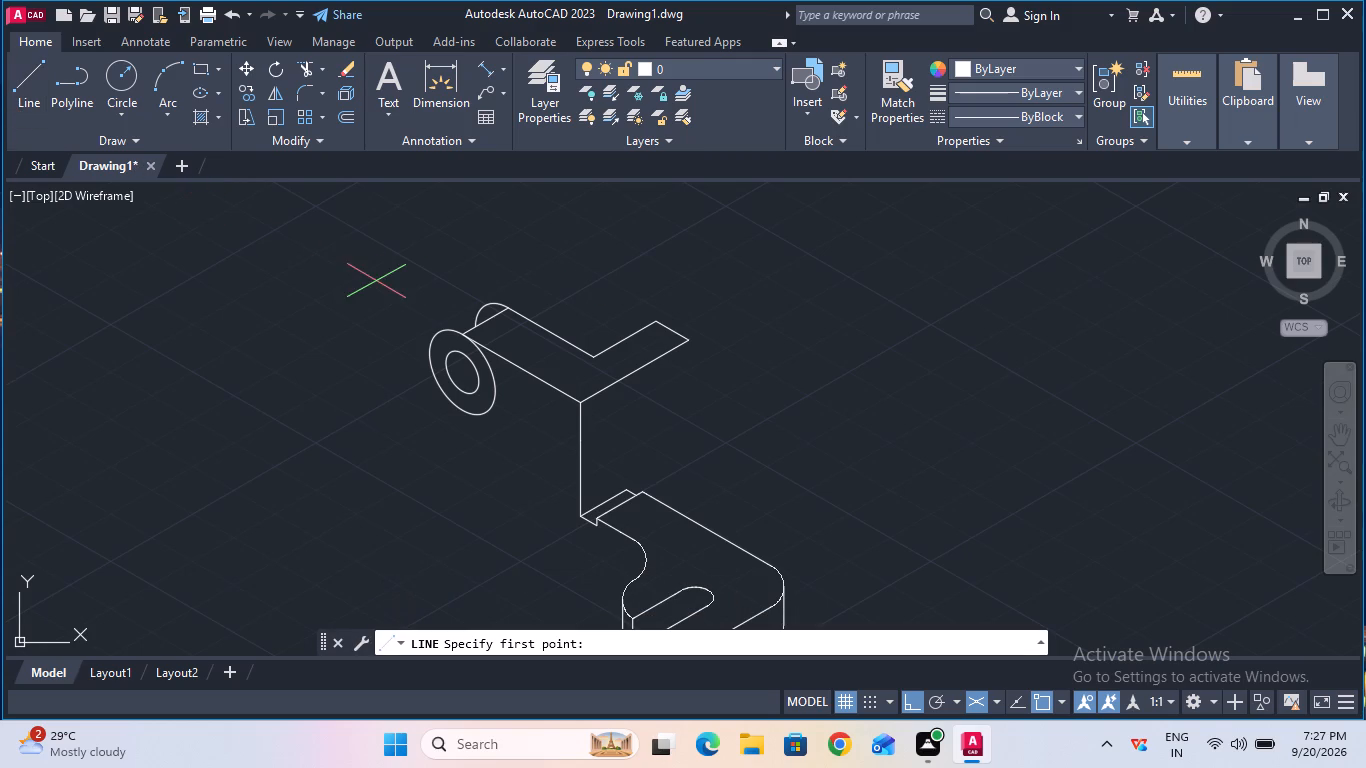
click(433, 330)
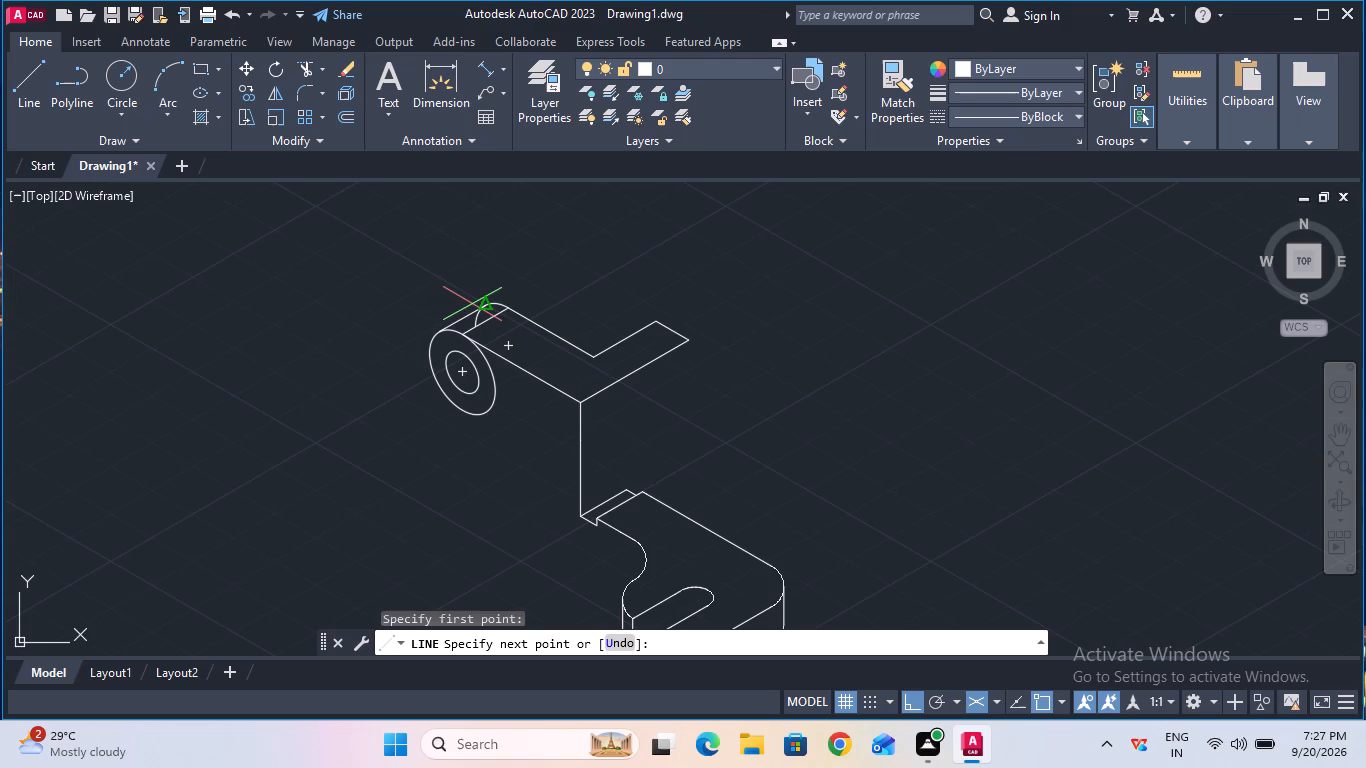
click(488, 304)
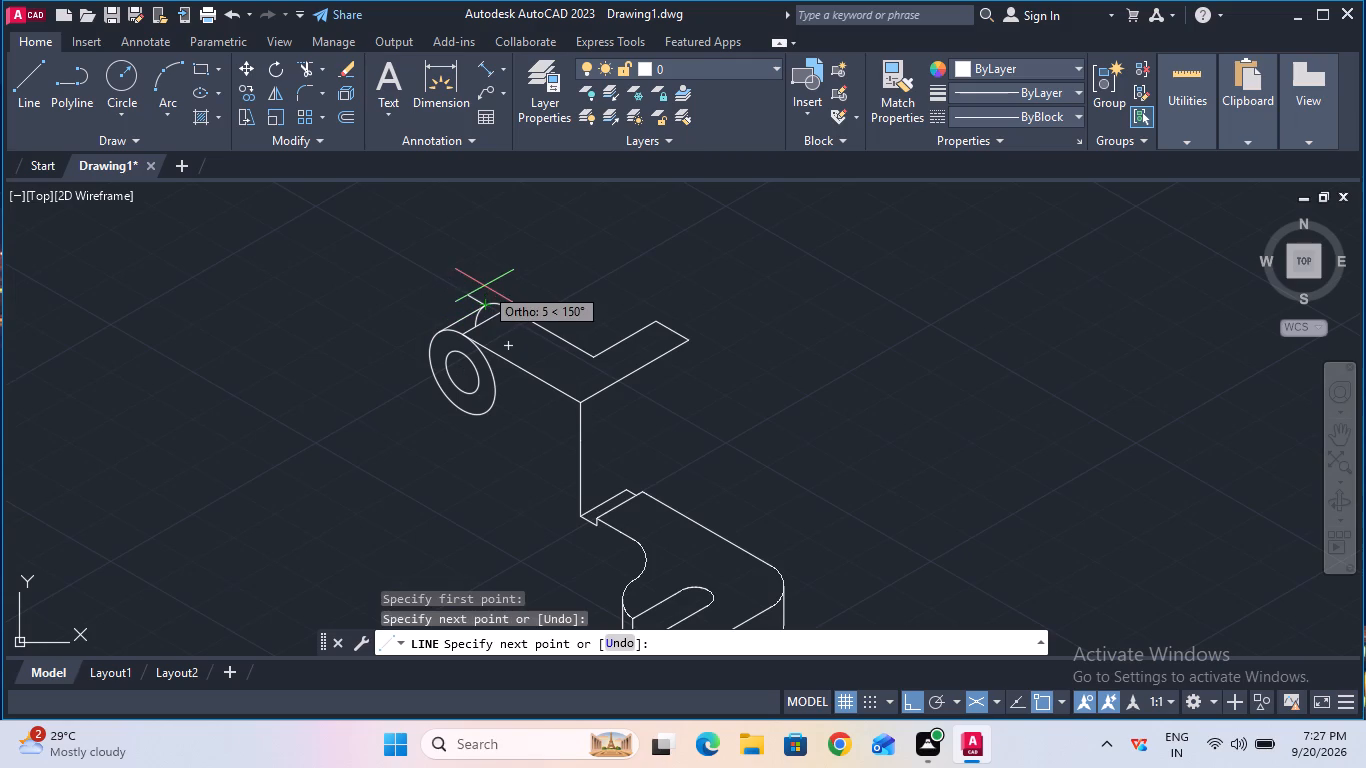
key(Escape)
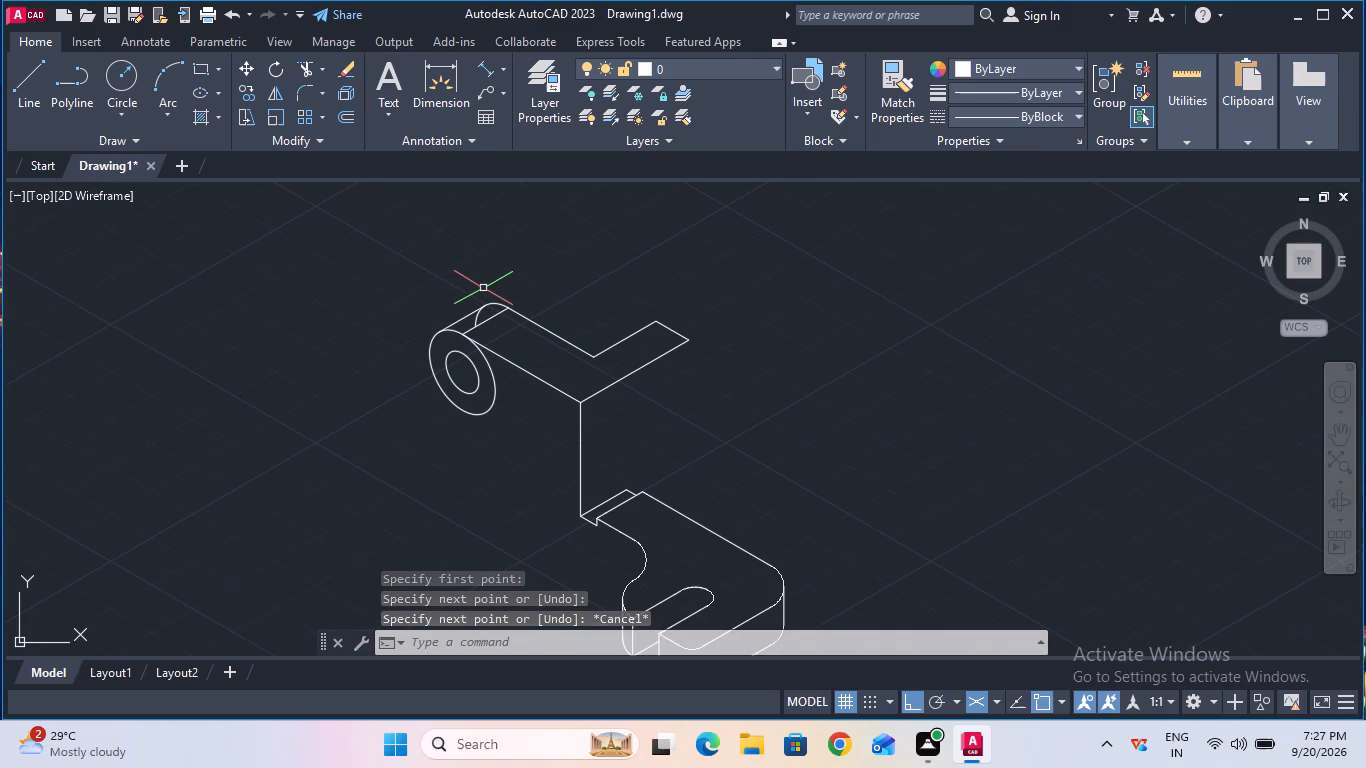
Trim the piece of the rear arc lying between the new joining line and the parallel 14 mm line.
double_click(305, 75)
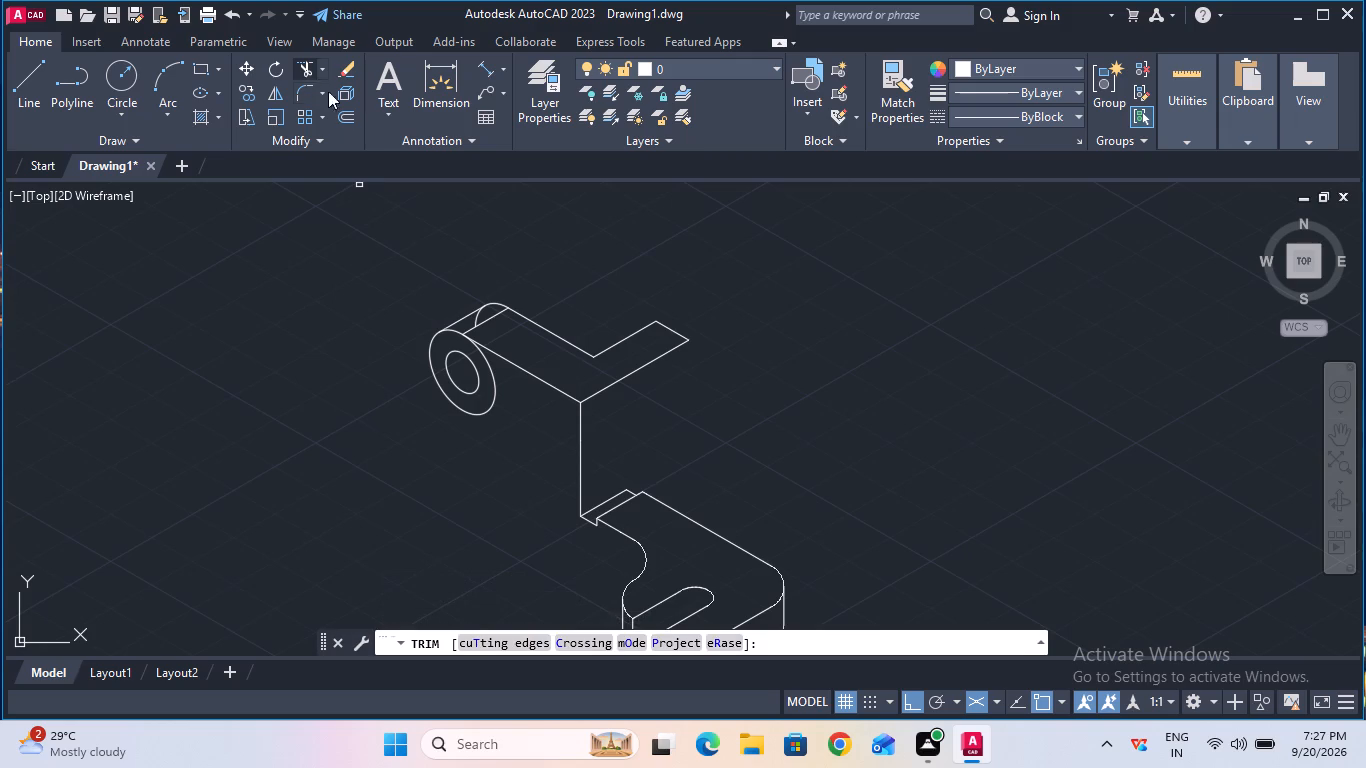
double_click(477, 319)
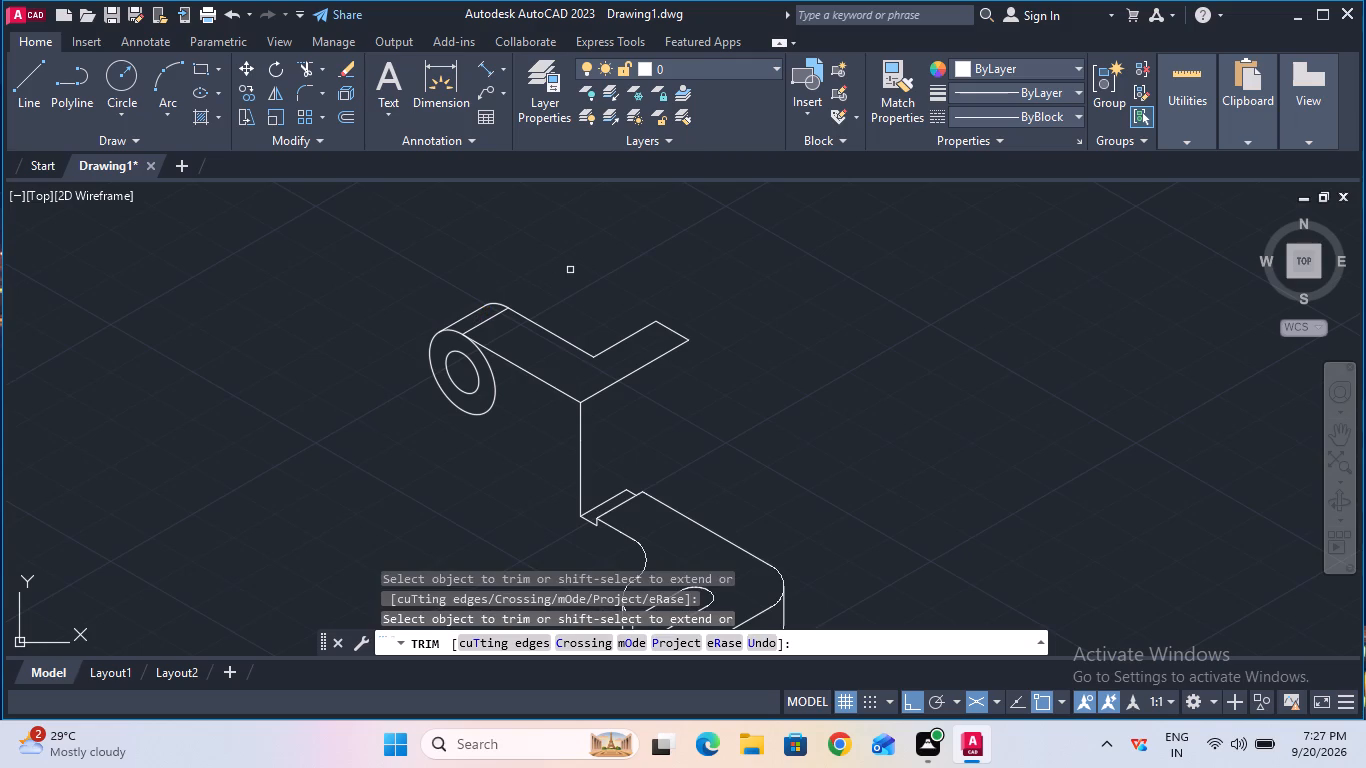
key(Escape)
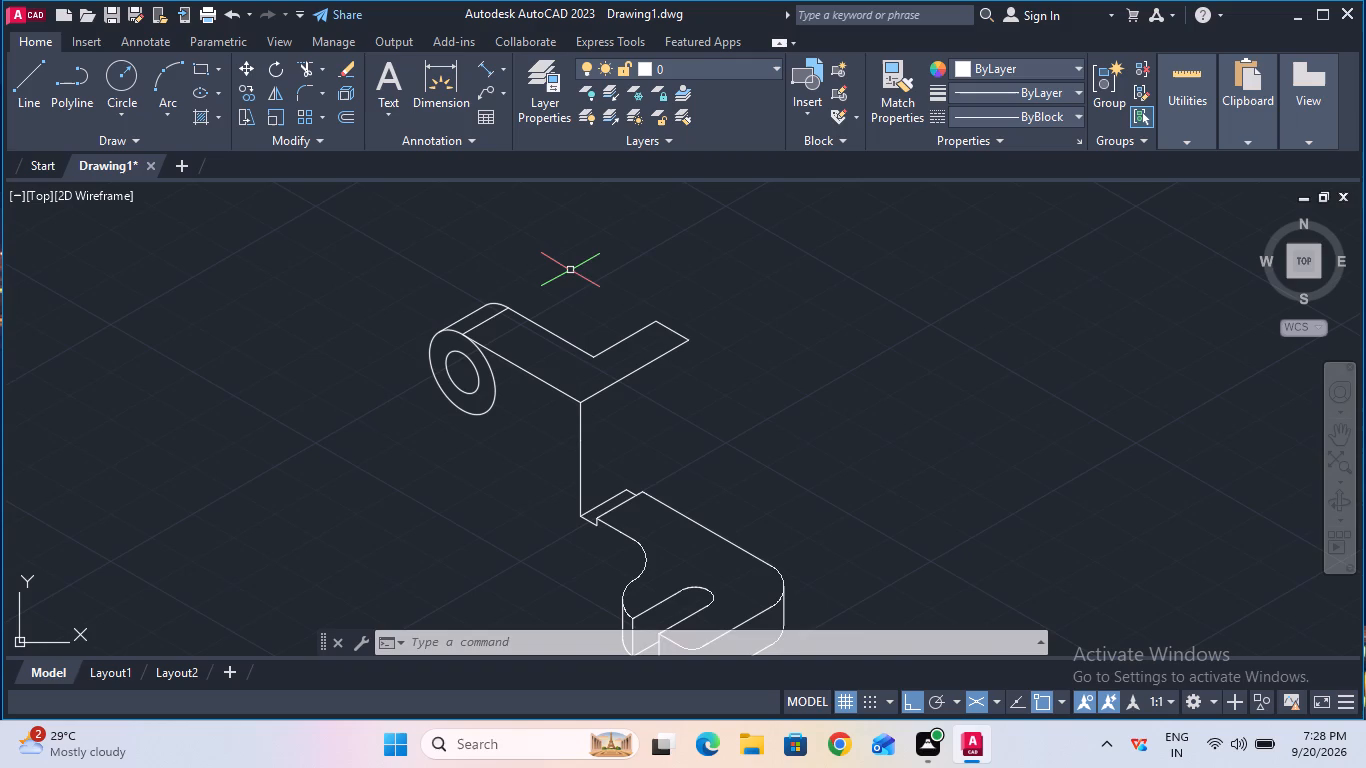
In the right isoplane, draw a 15 mm line at 270° down from the outer far corner of the L-shaped top.
double_click(45, 85)
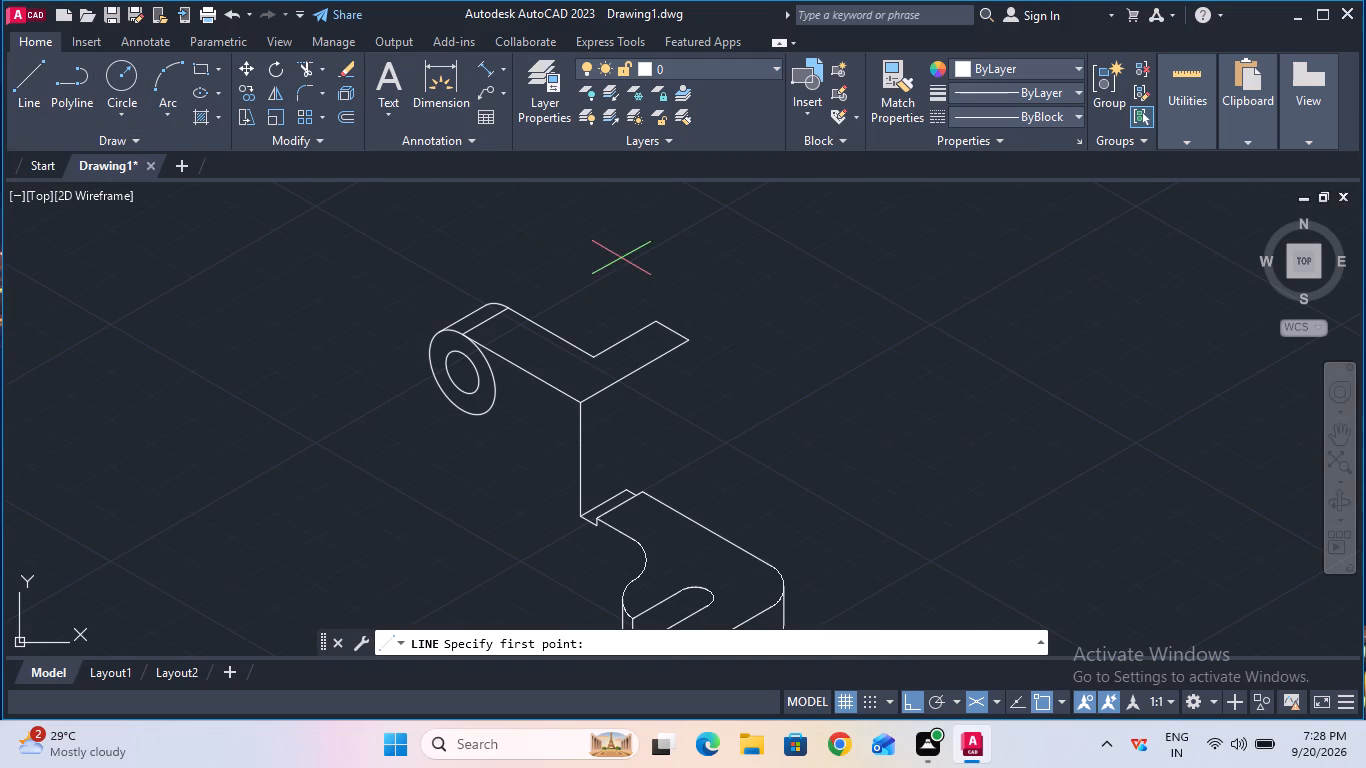
click(688, 337)
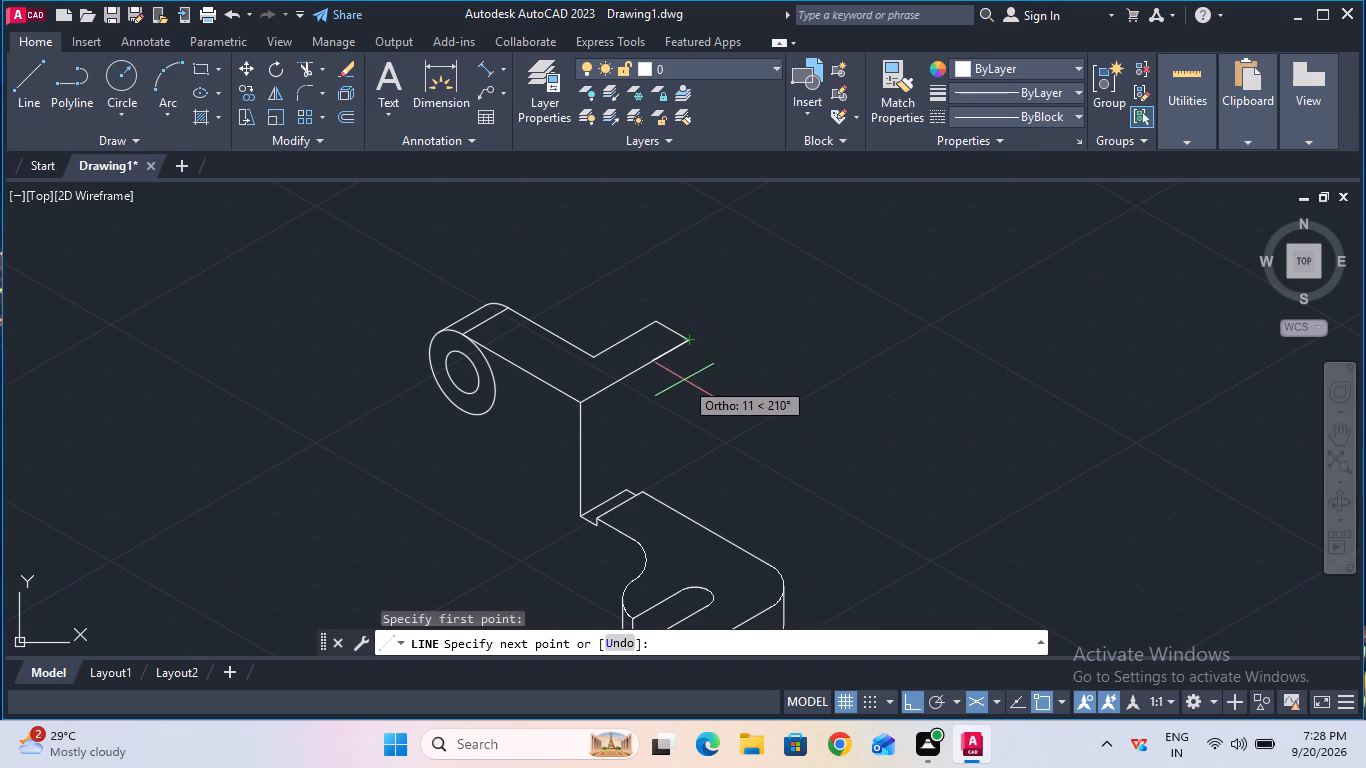
key(F5)
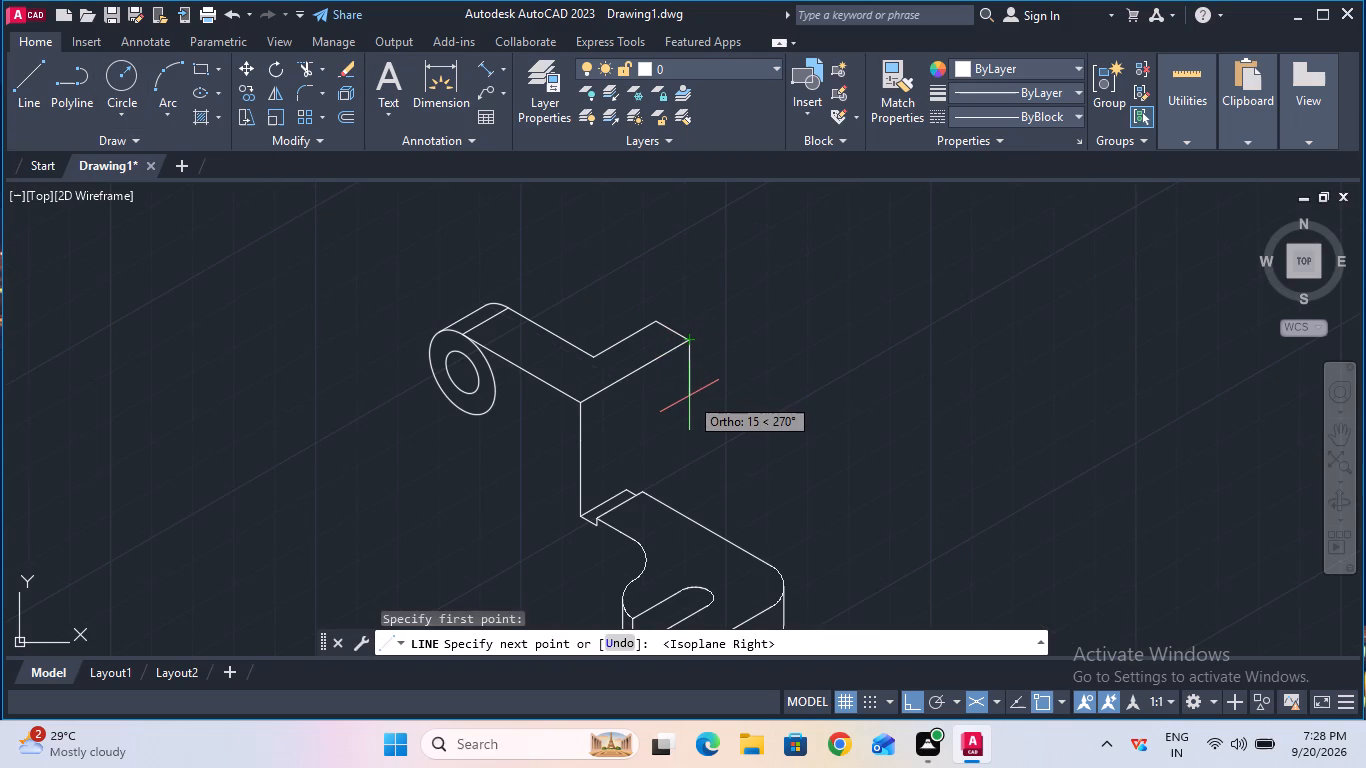
text(15)
key(Return)
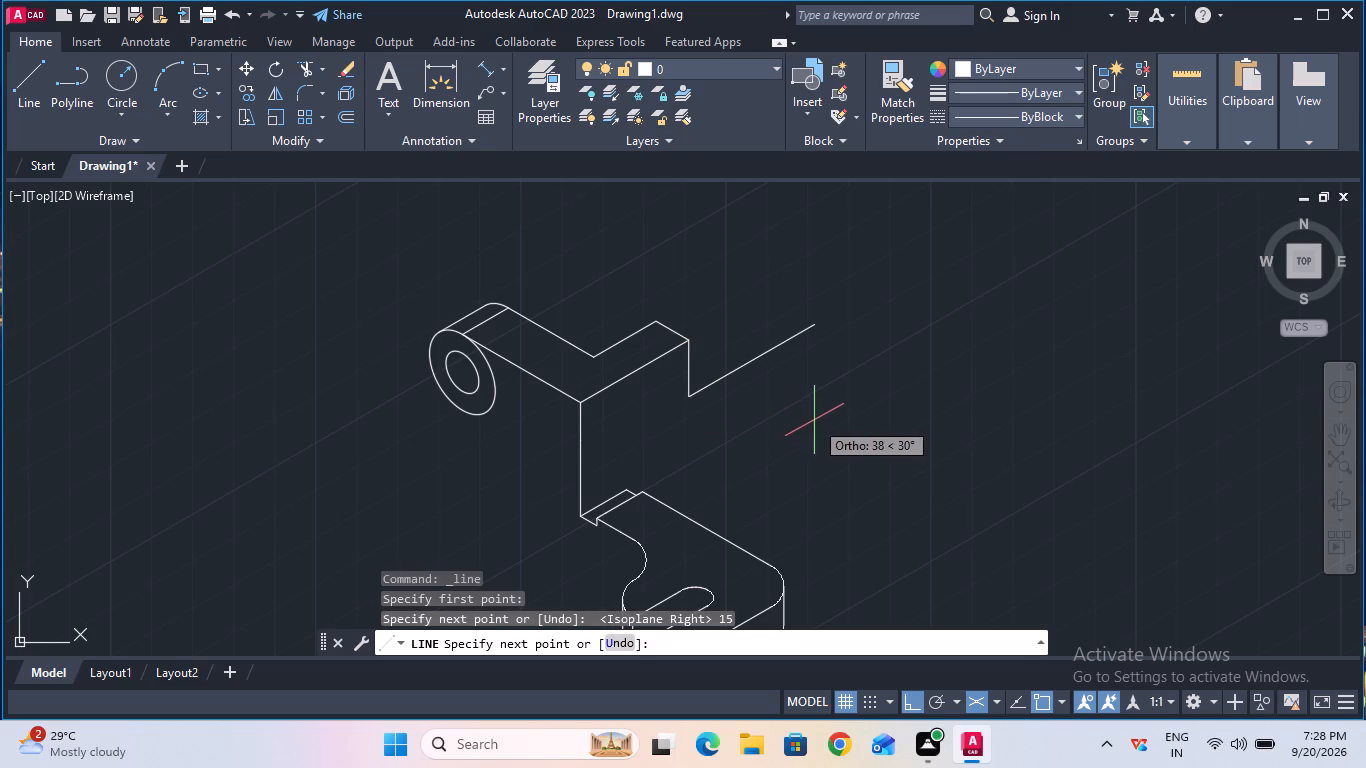
key(Escape)
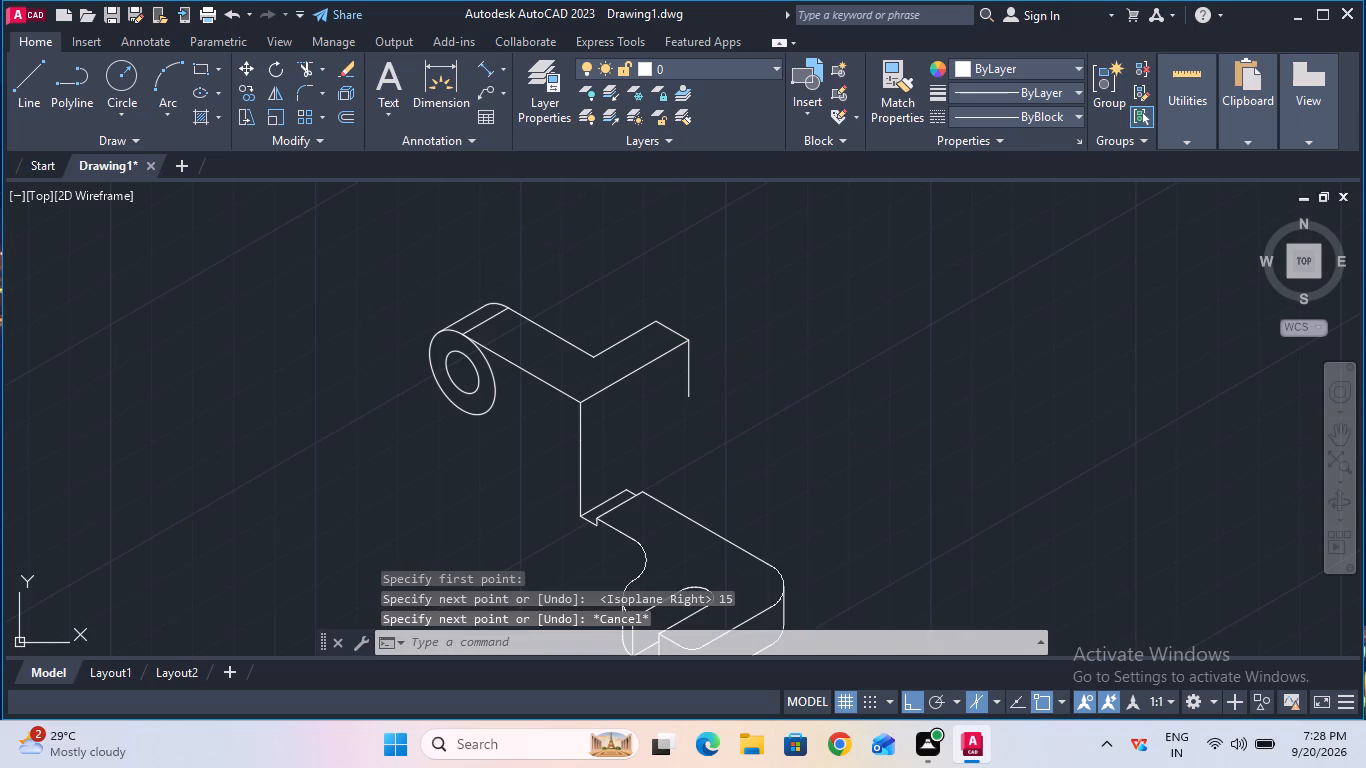
Measure the width of the face below the L-shaped top with temporary aligned dimensions between its two vertical edges and along its top edge.
double_click(482, 69)
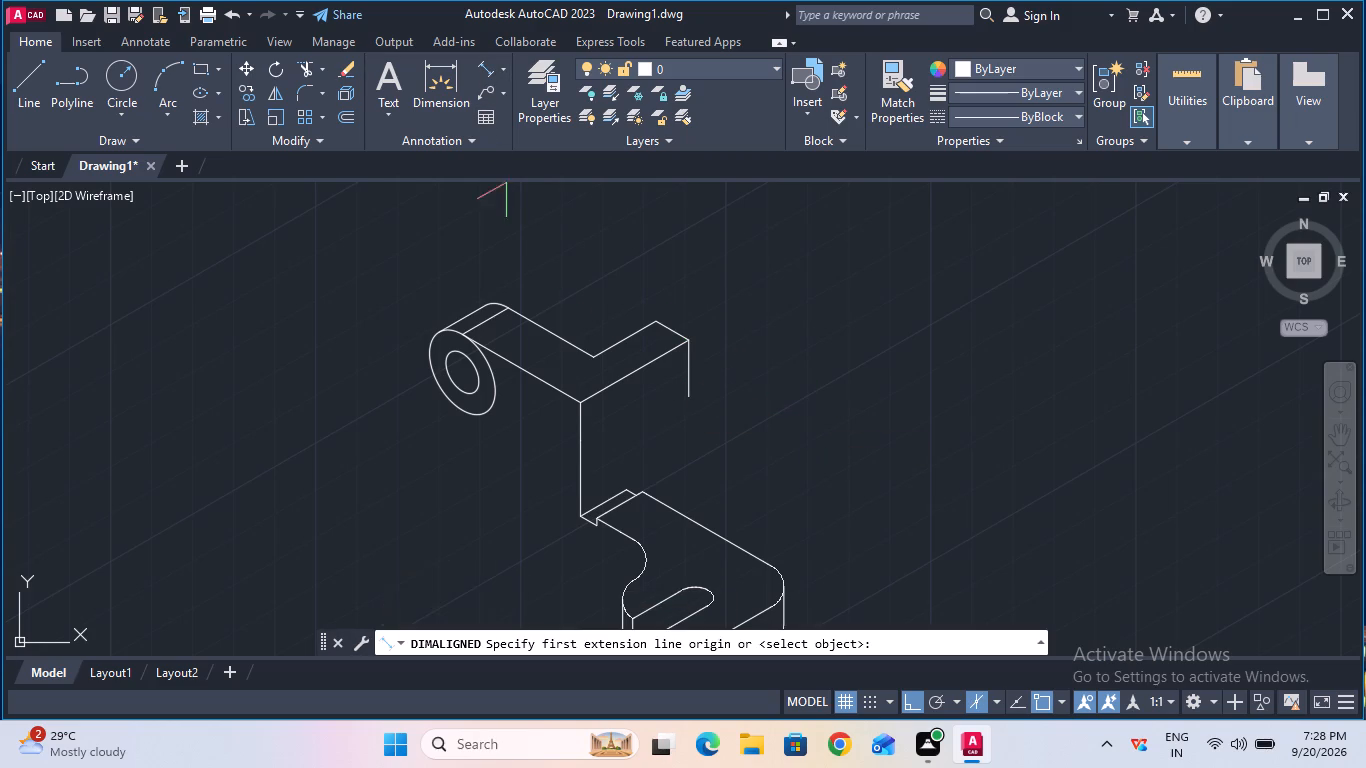
click(579, 424)
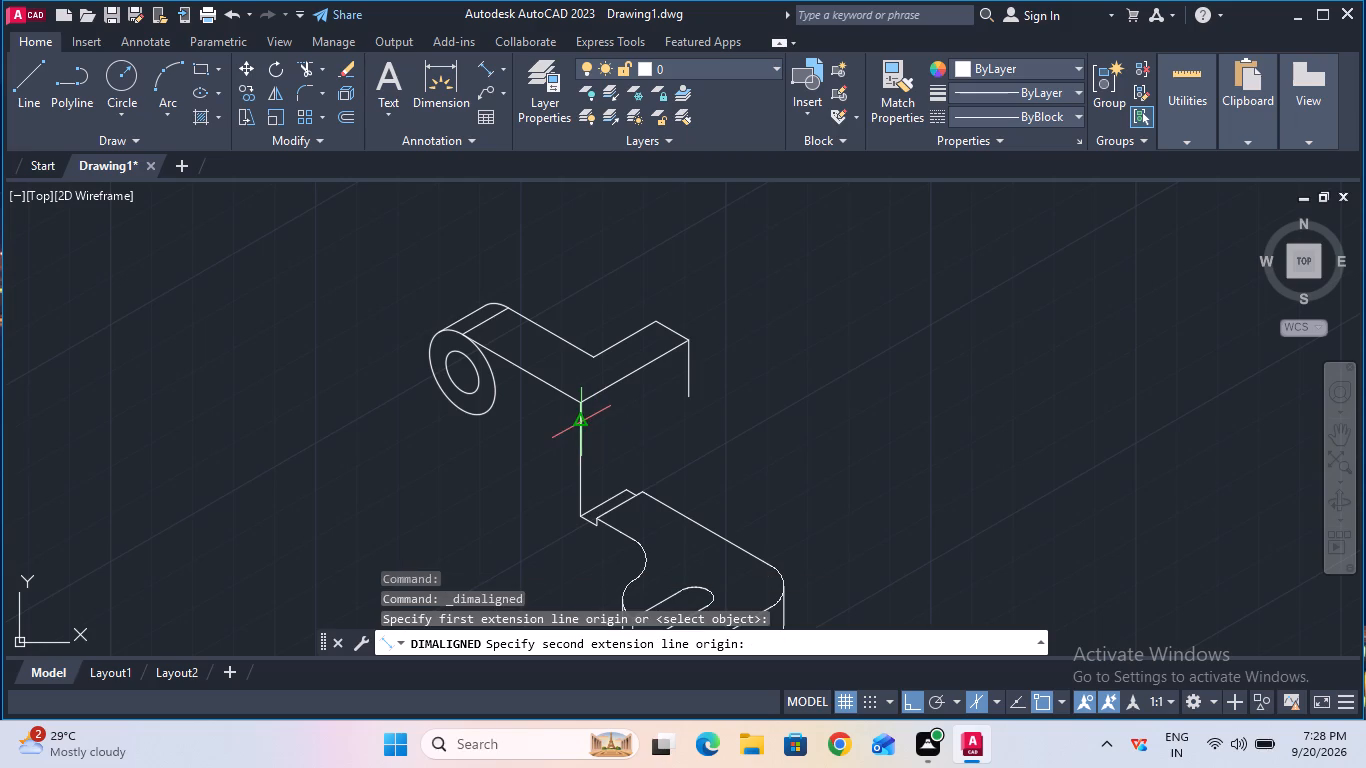
click(687, 365)
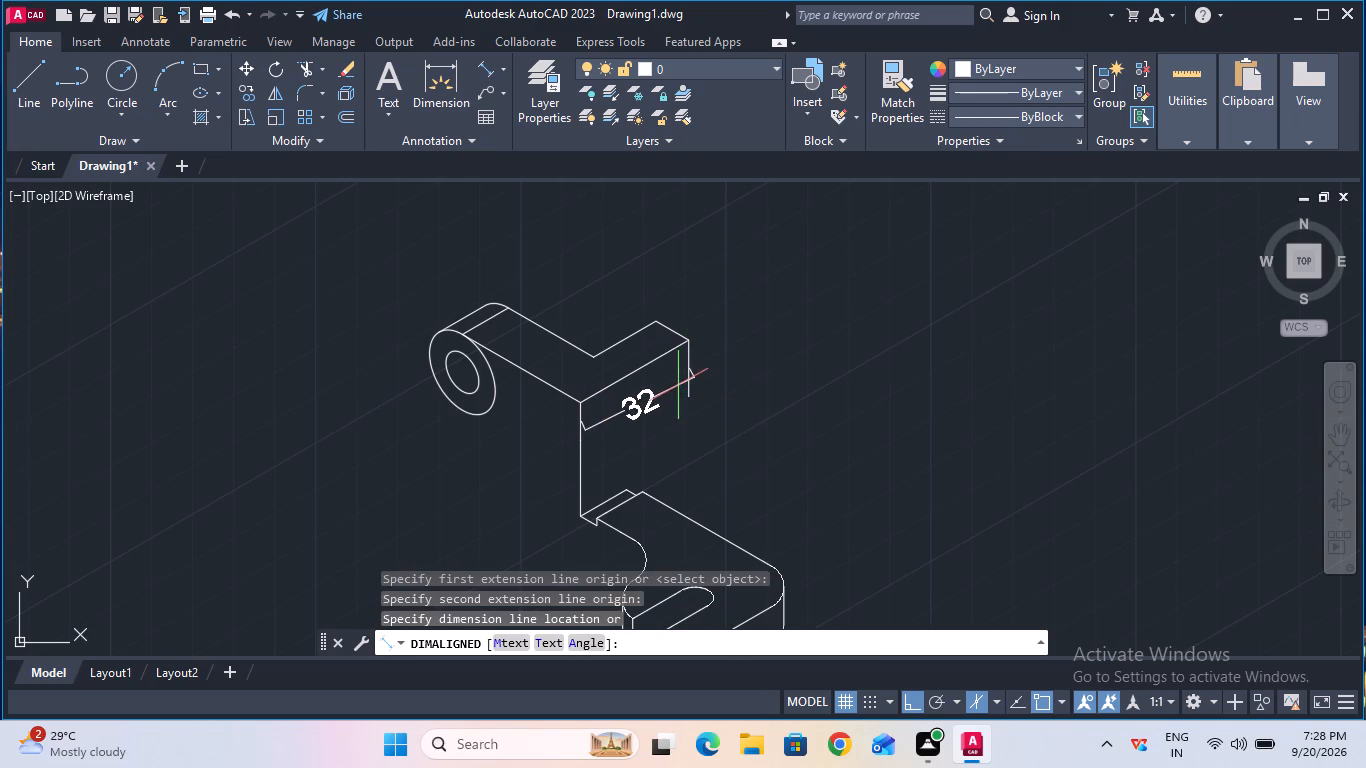
key(Escape)
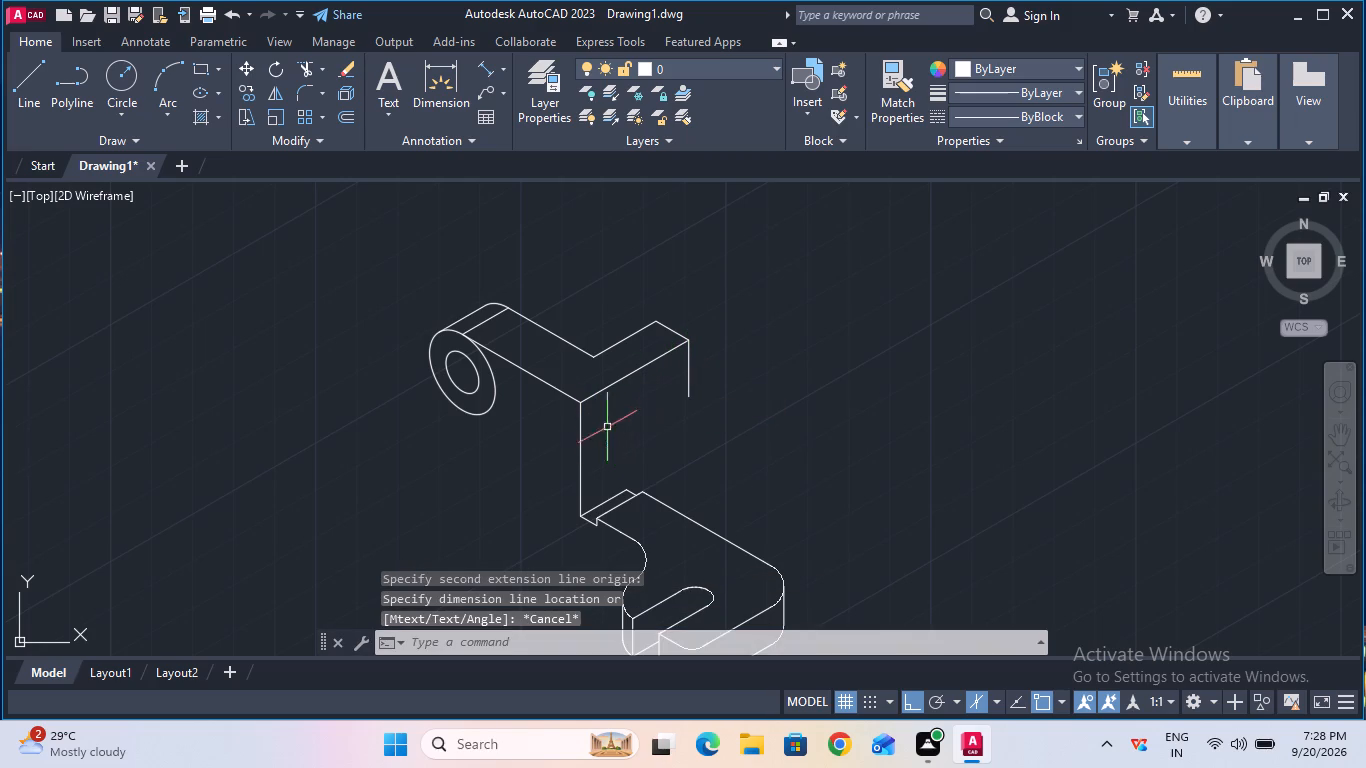
click(481, 64)
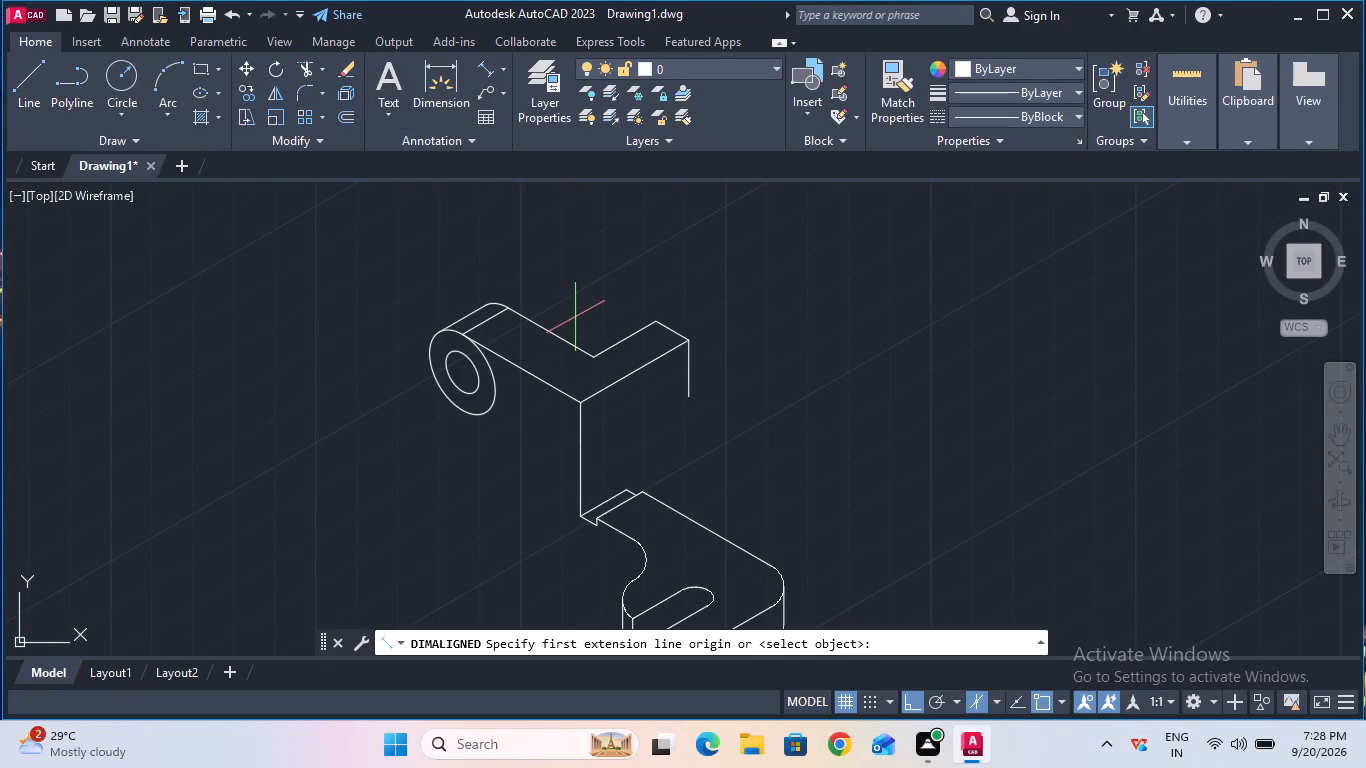
click(578, 440)
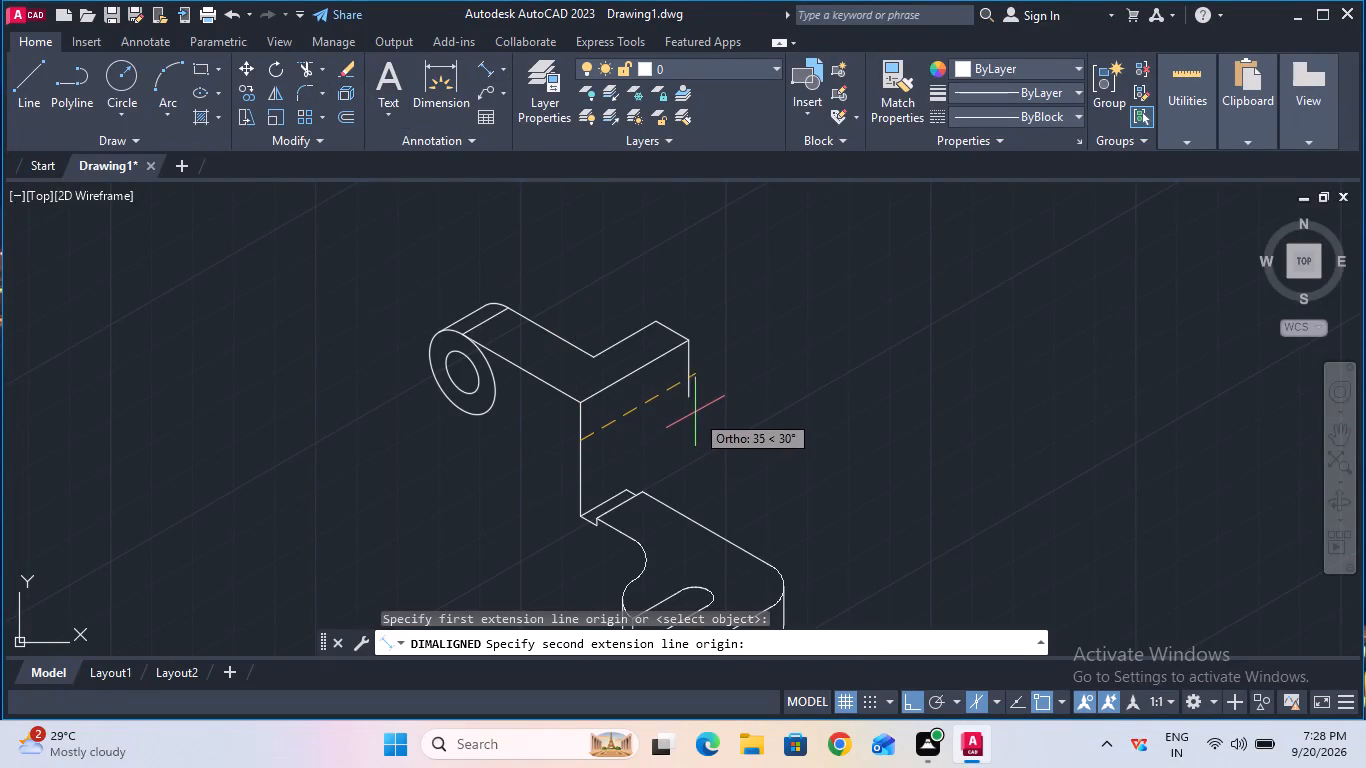
click(687, 391)
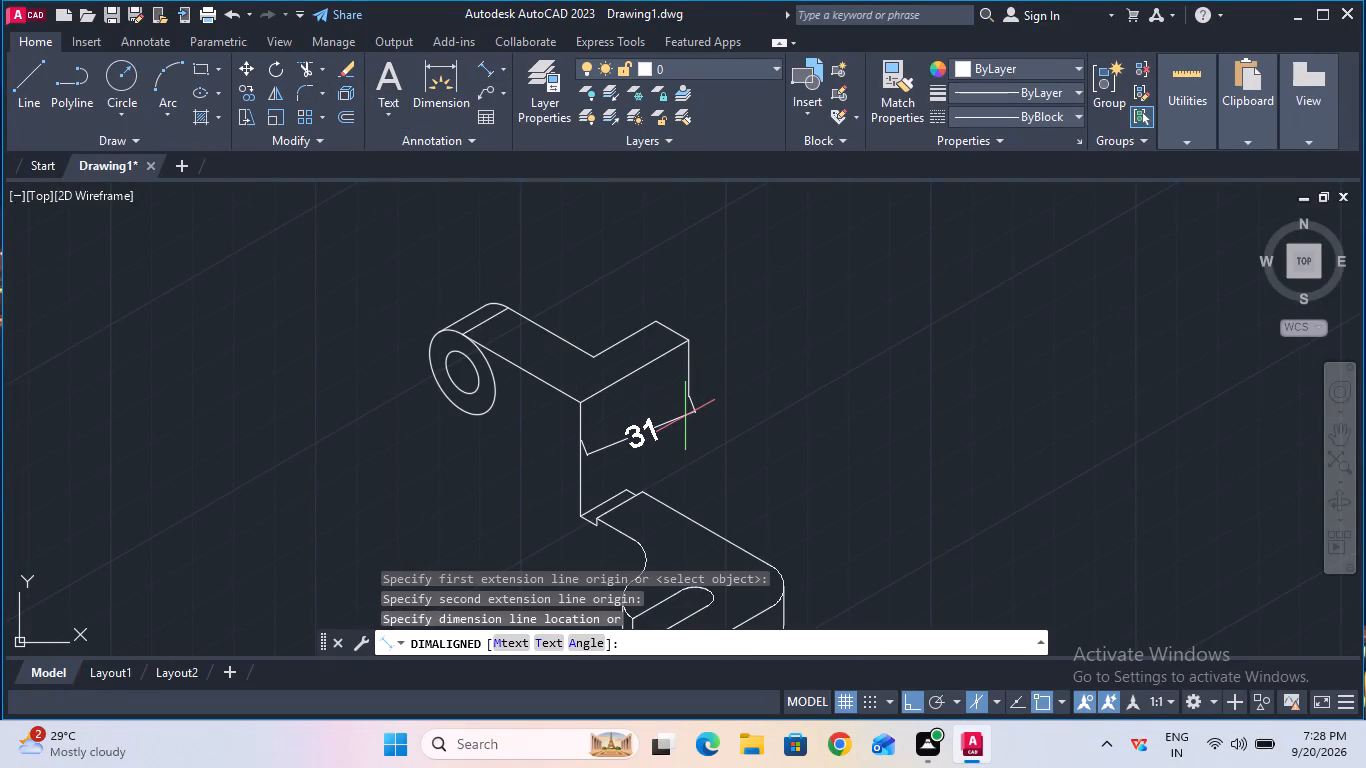
key(Escape)
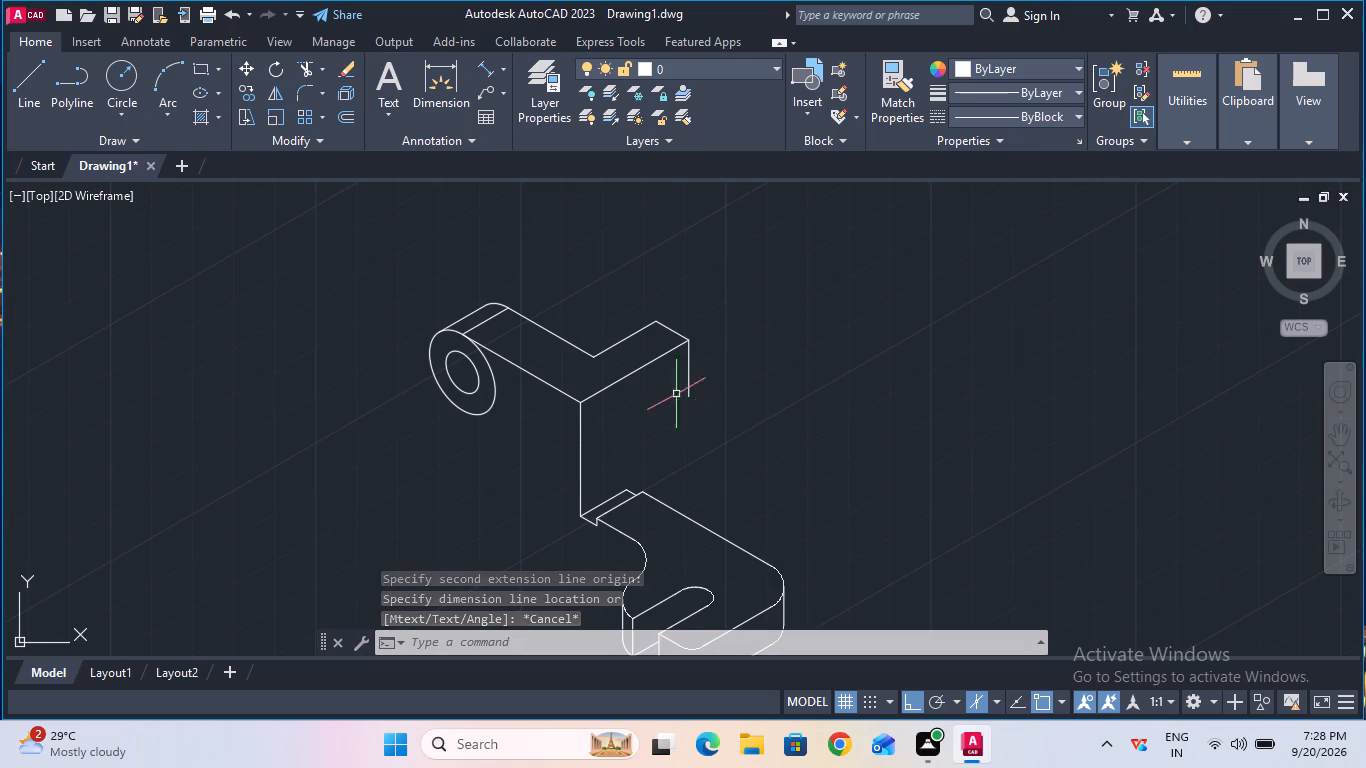
click(490, 68)
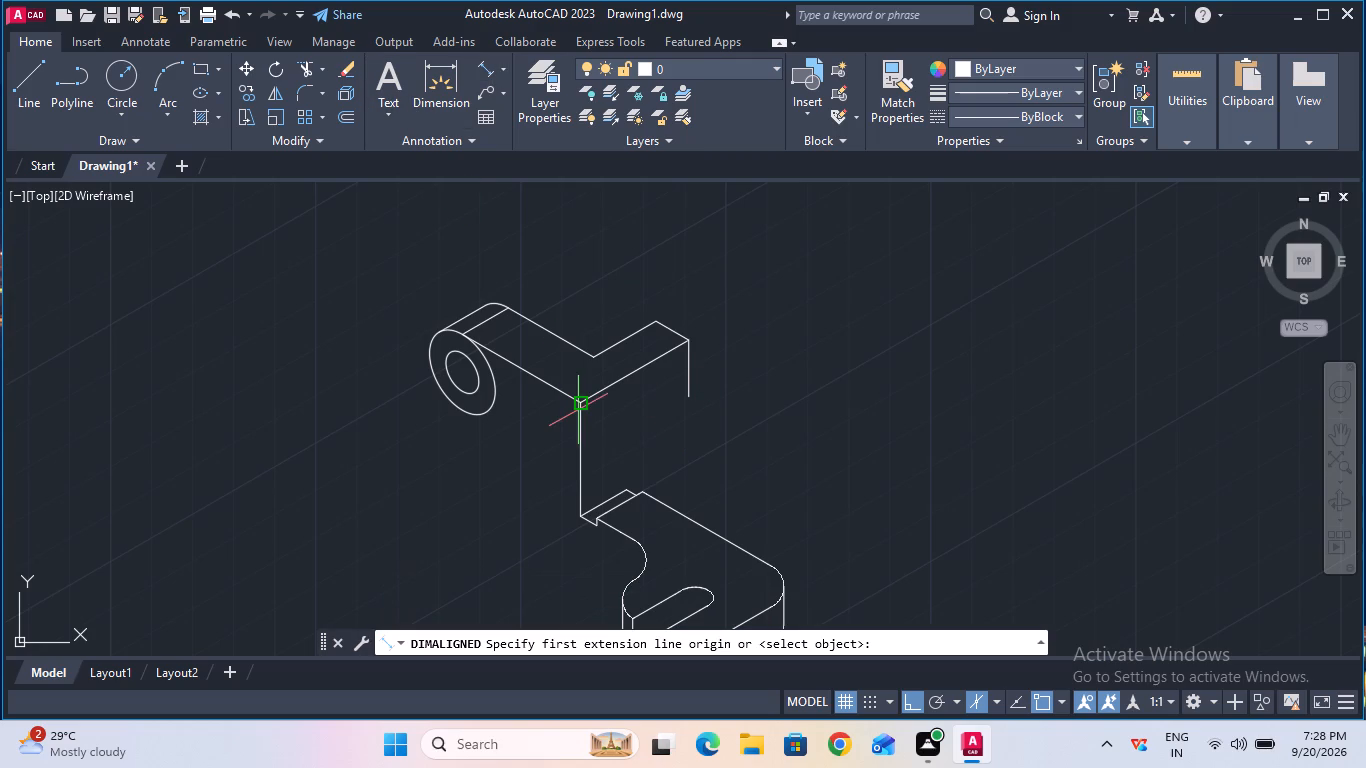
click(578, 405)
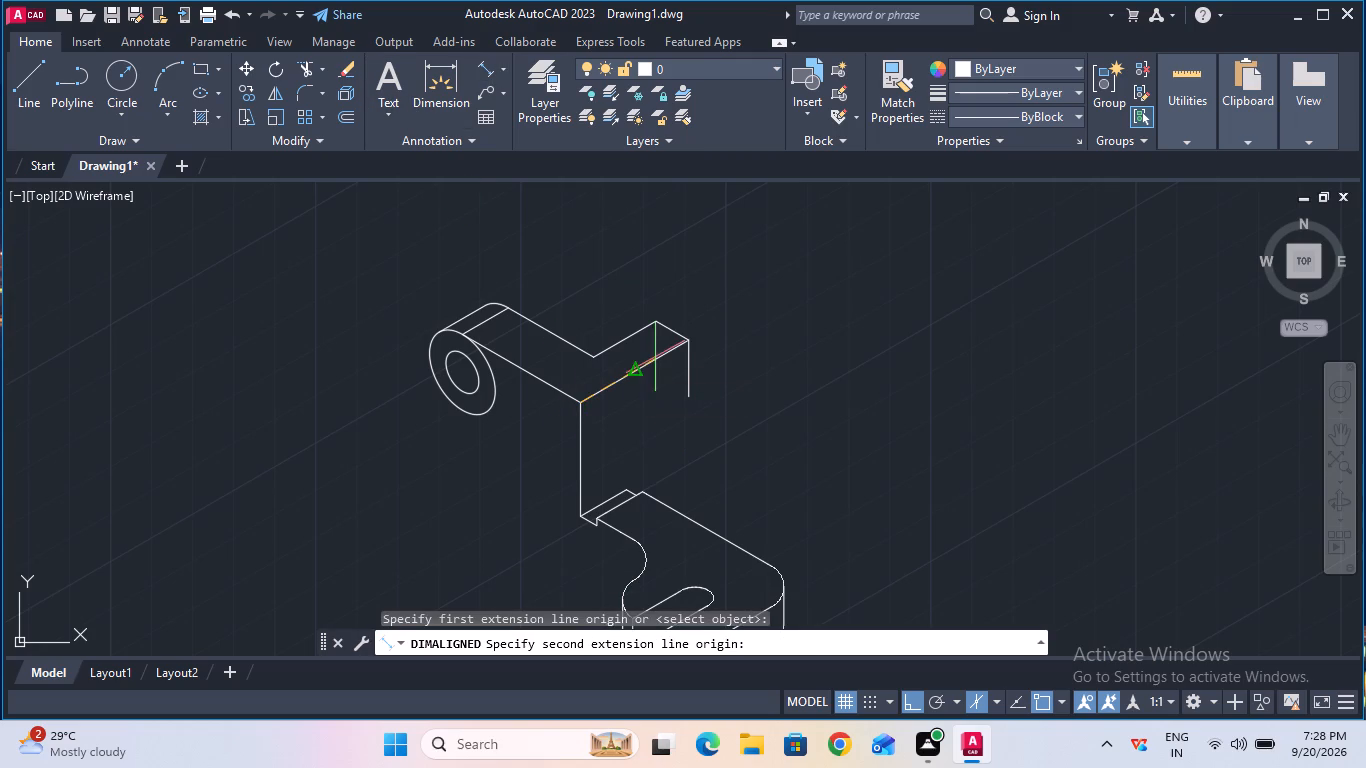
click(686, 343)
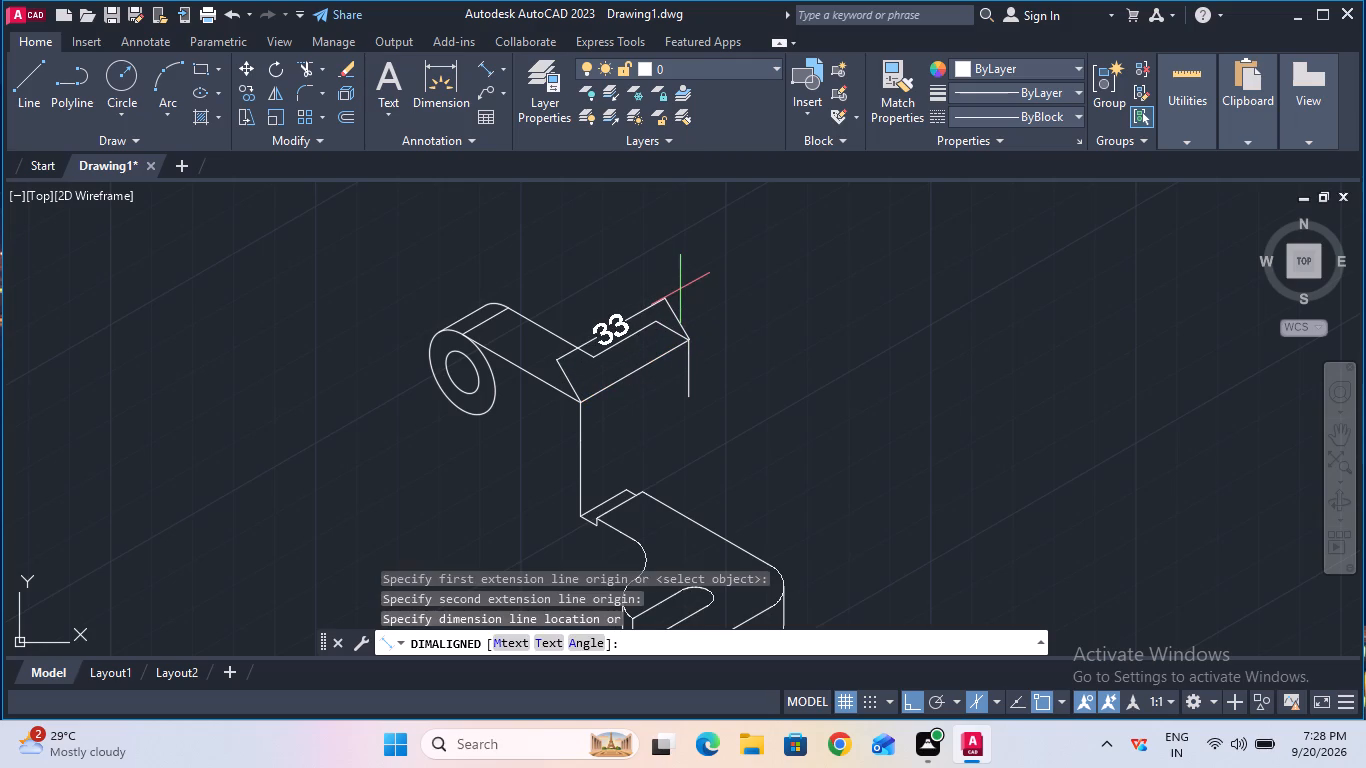
key(Escape)
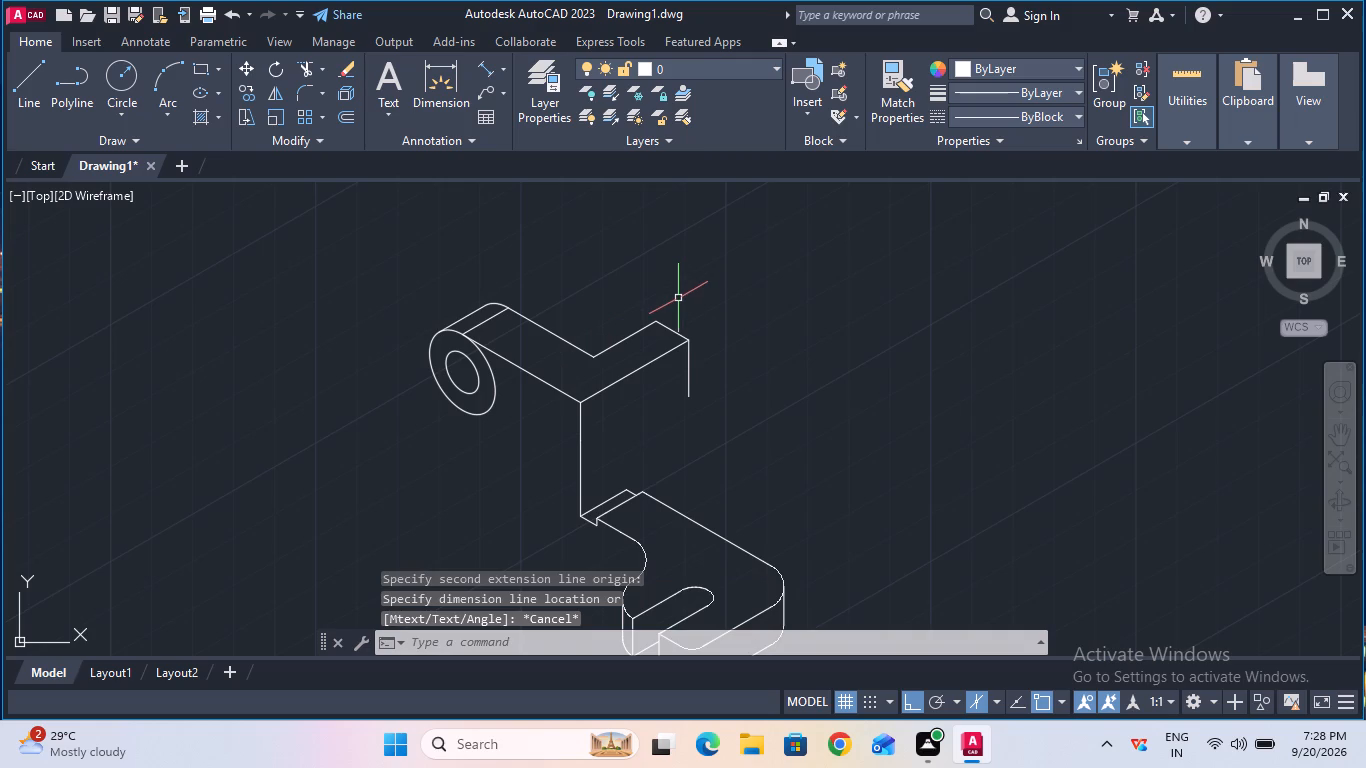
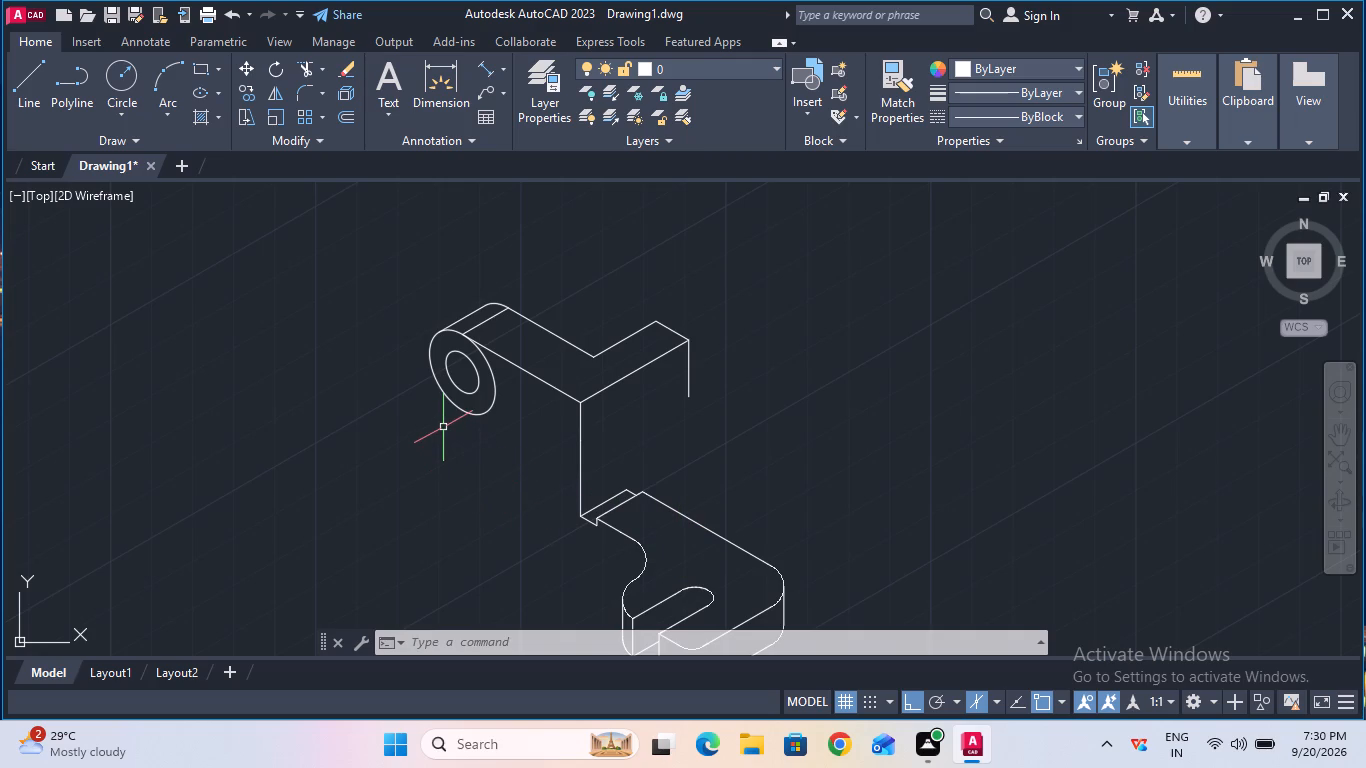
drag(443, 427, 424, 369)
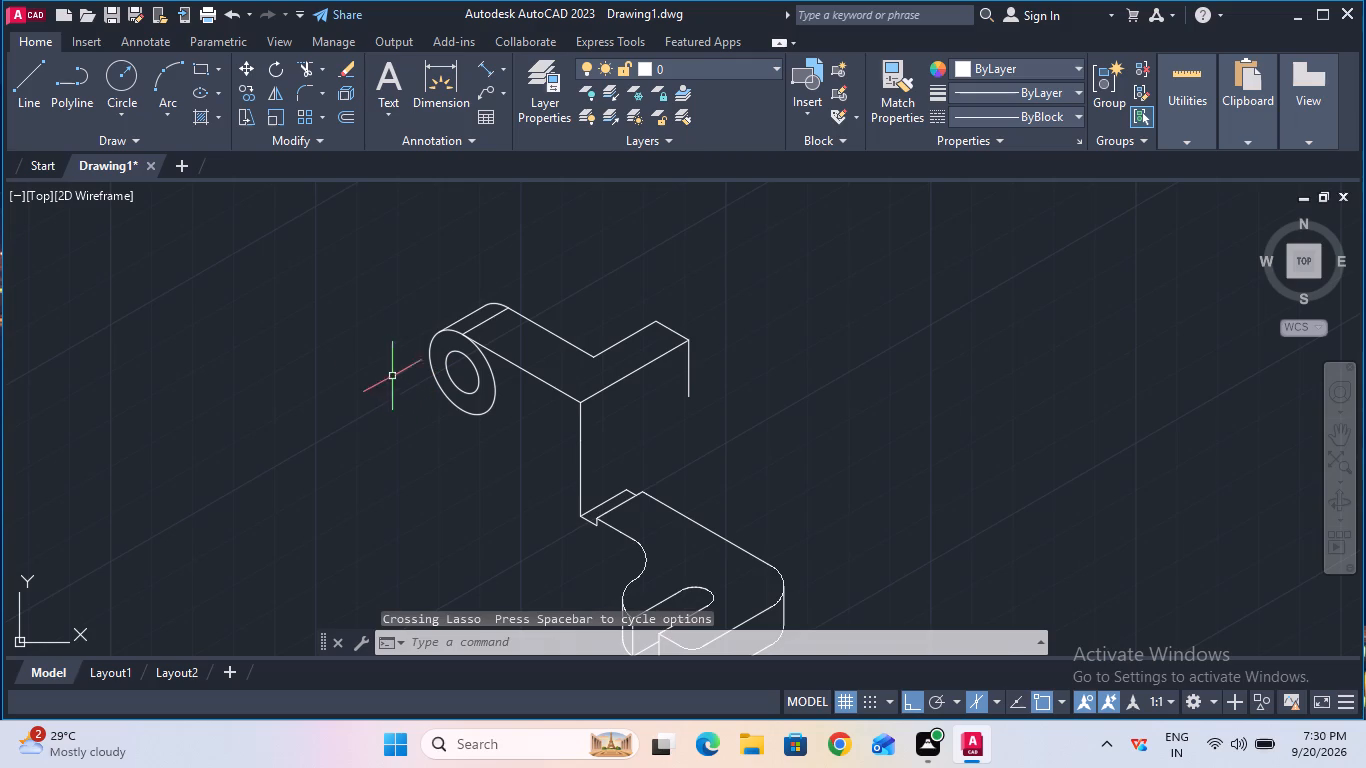
Place a temporary 28 mm aligned dimension vertically downward from the centre of the holed round end.
click(483, 72)
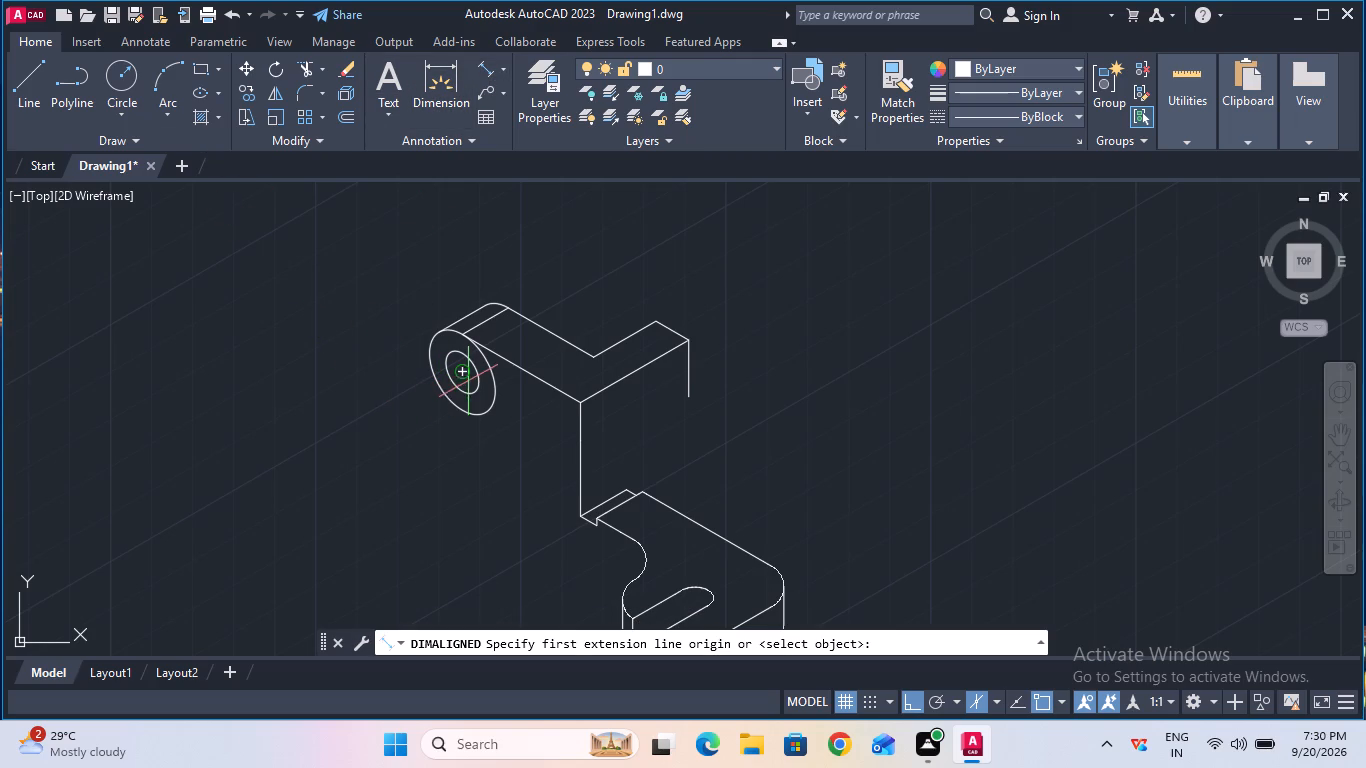
click(459, 369)
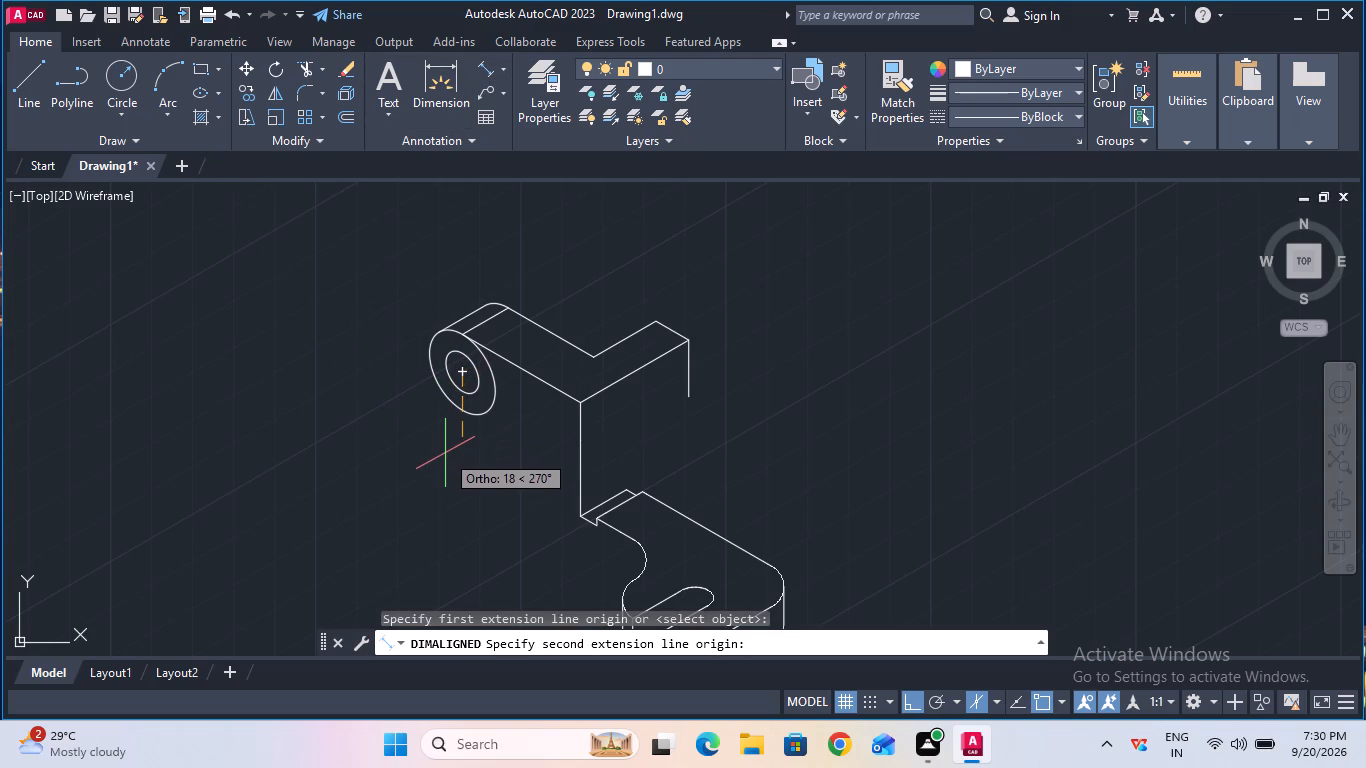
key(2)
key(8)
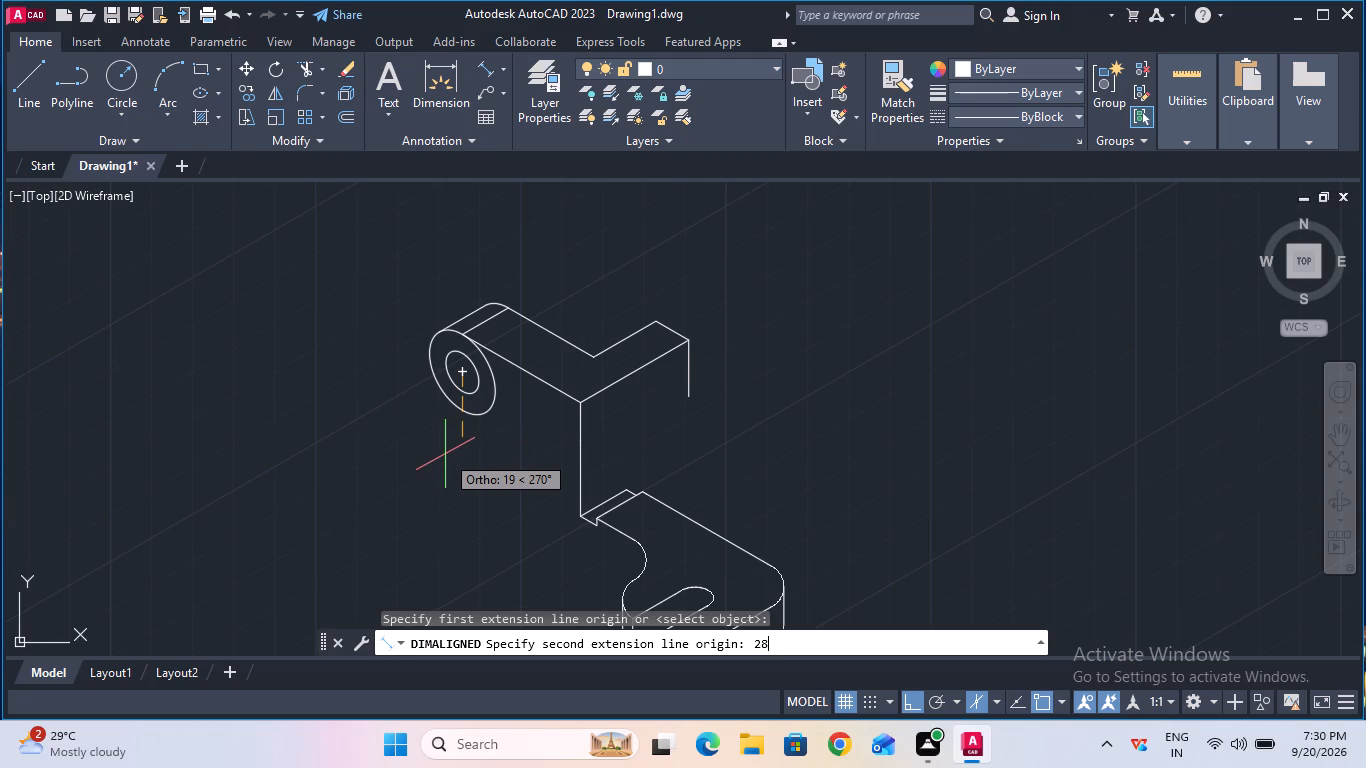
key(Return)
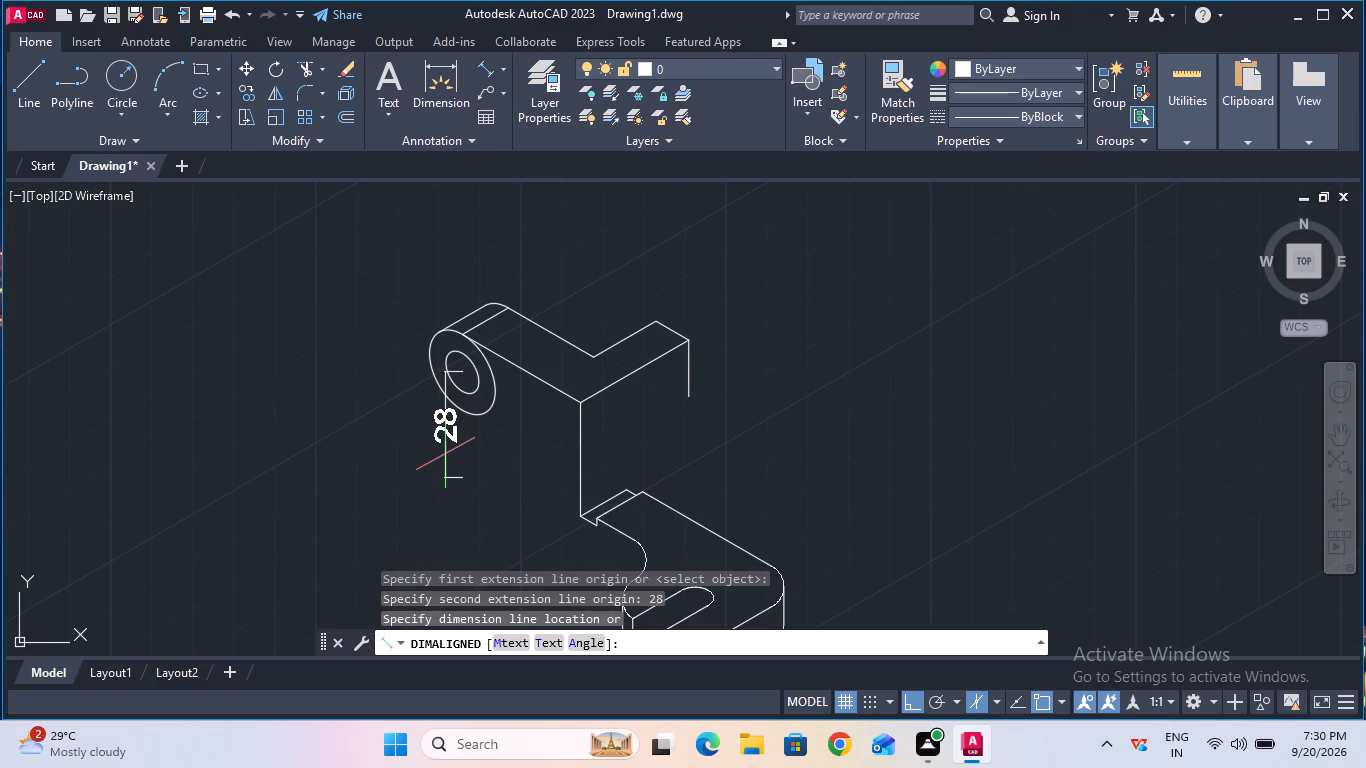
click(418, 455)
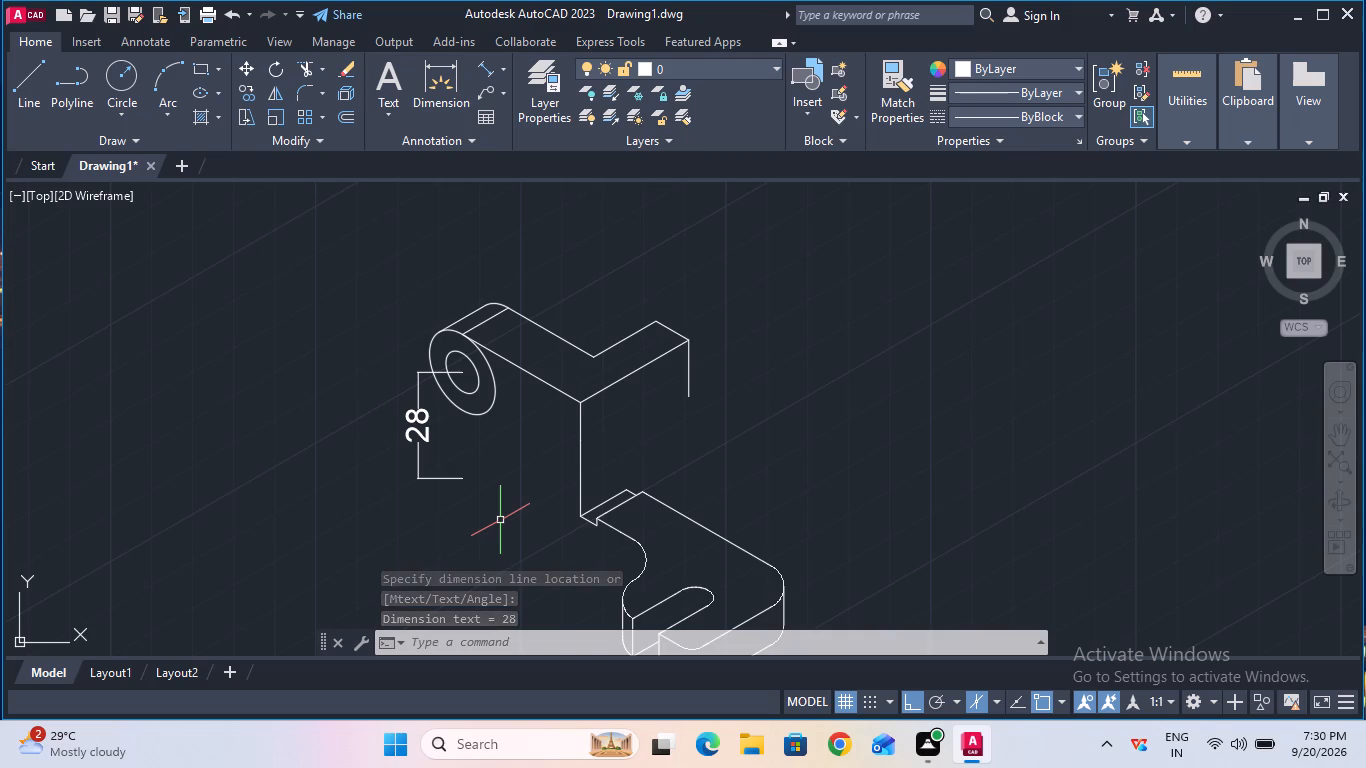
With the linetype set to CENTER, draw a vertical line from the hole's centre down to the lower end of the 28 mm dimension.
click(1057, 115)
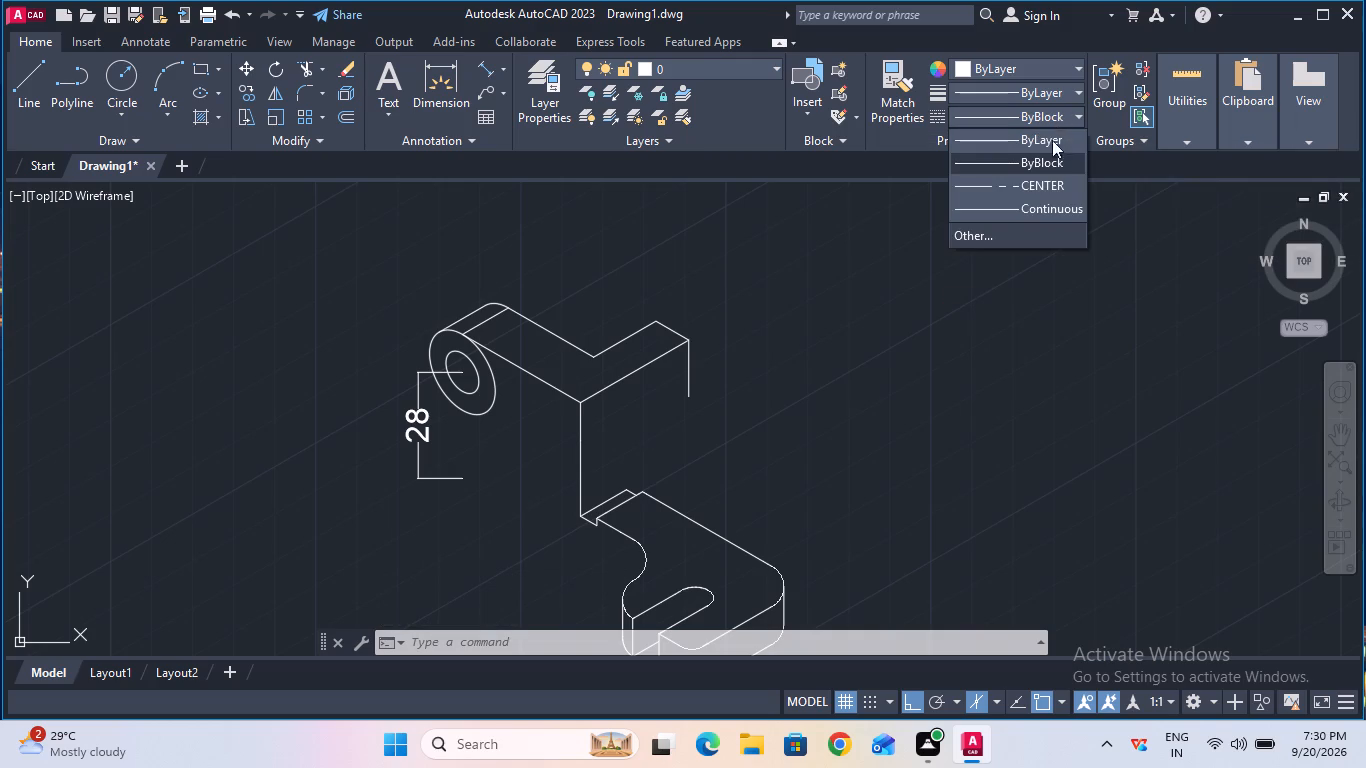
click(1037, 187)
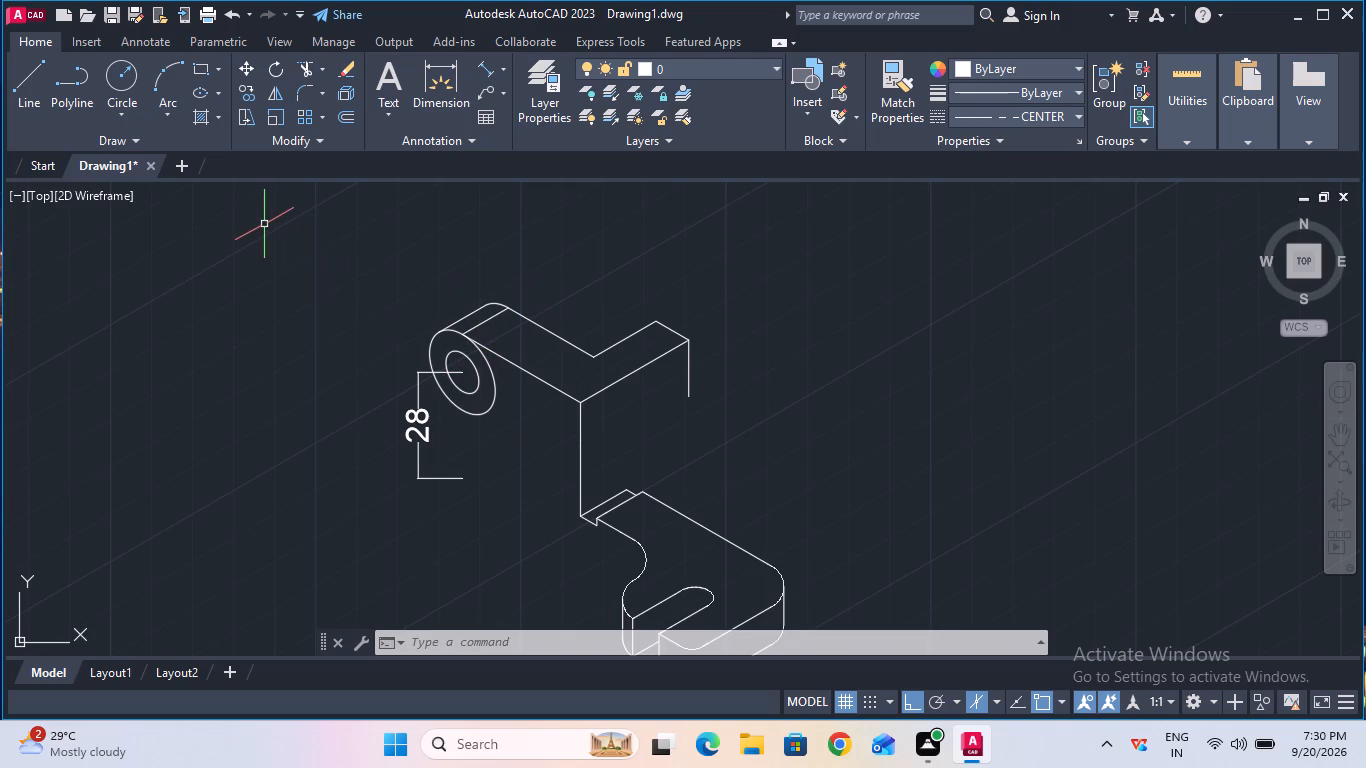
double_click(44, 66)
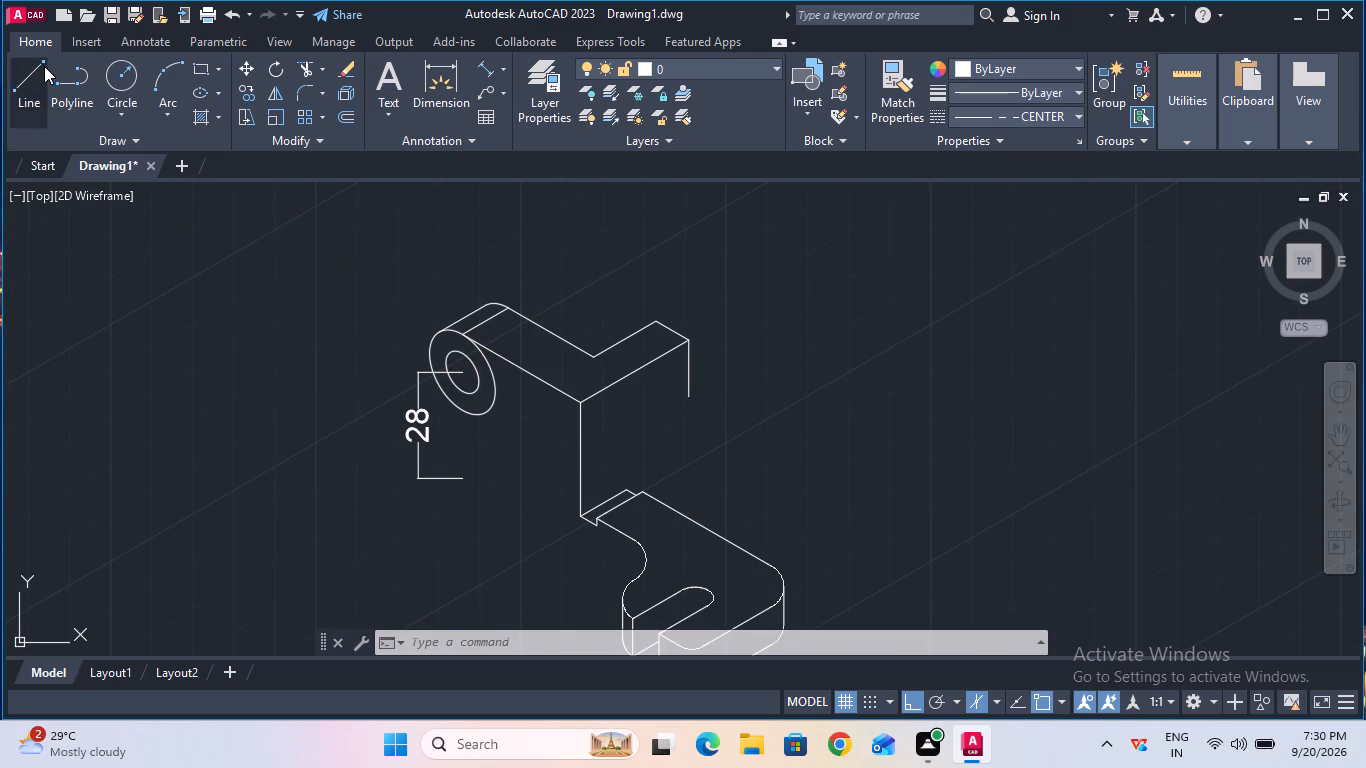
click(464, 377)
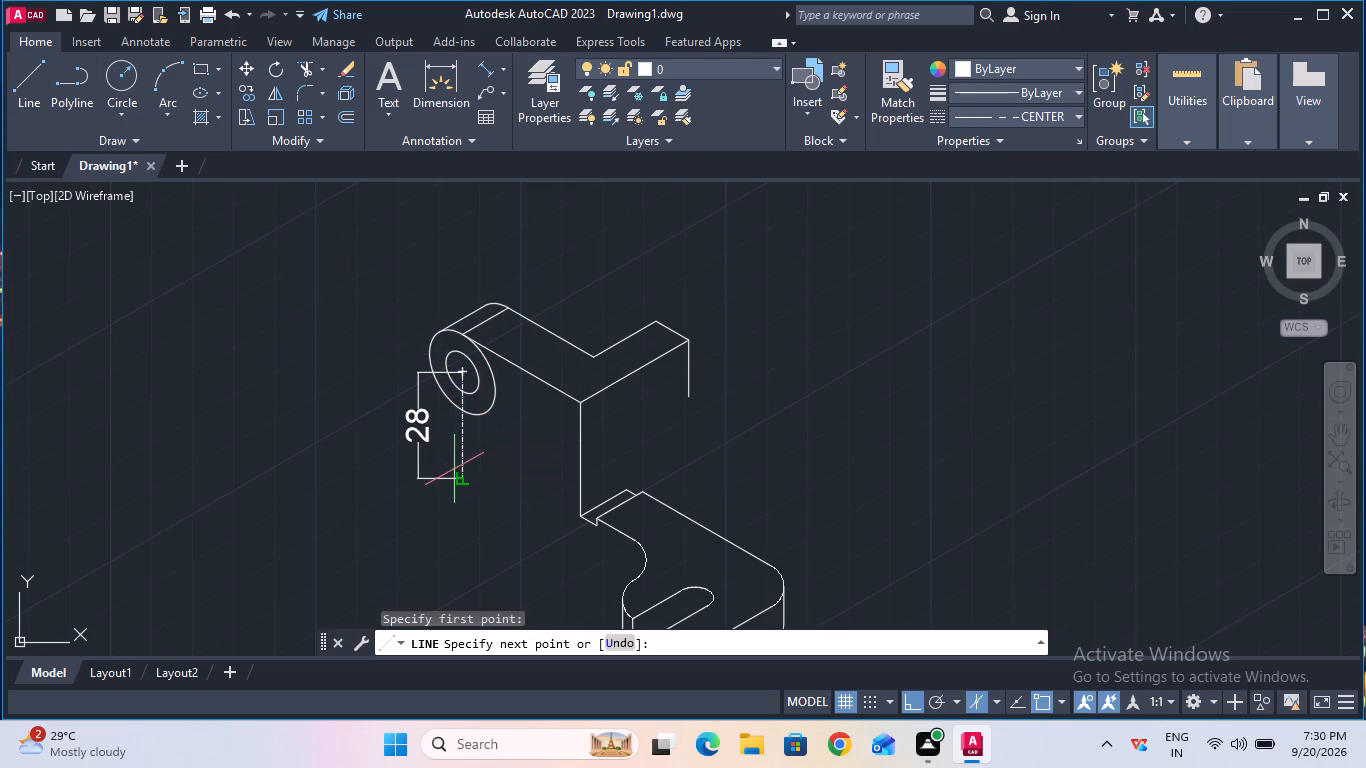
click(453, 482)
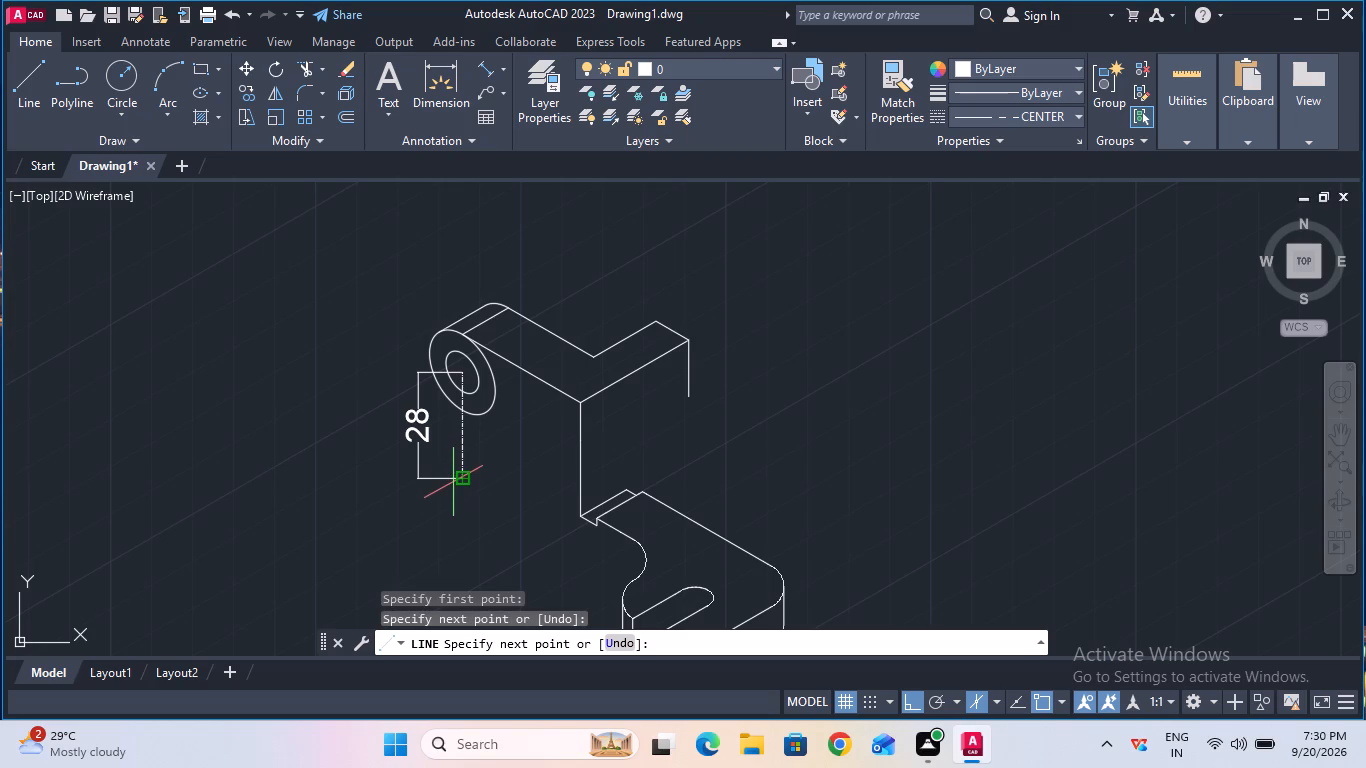
key(Escape)
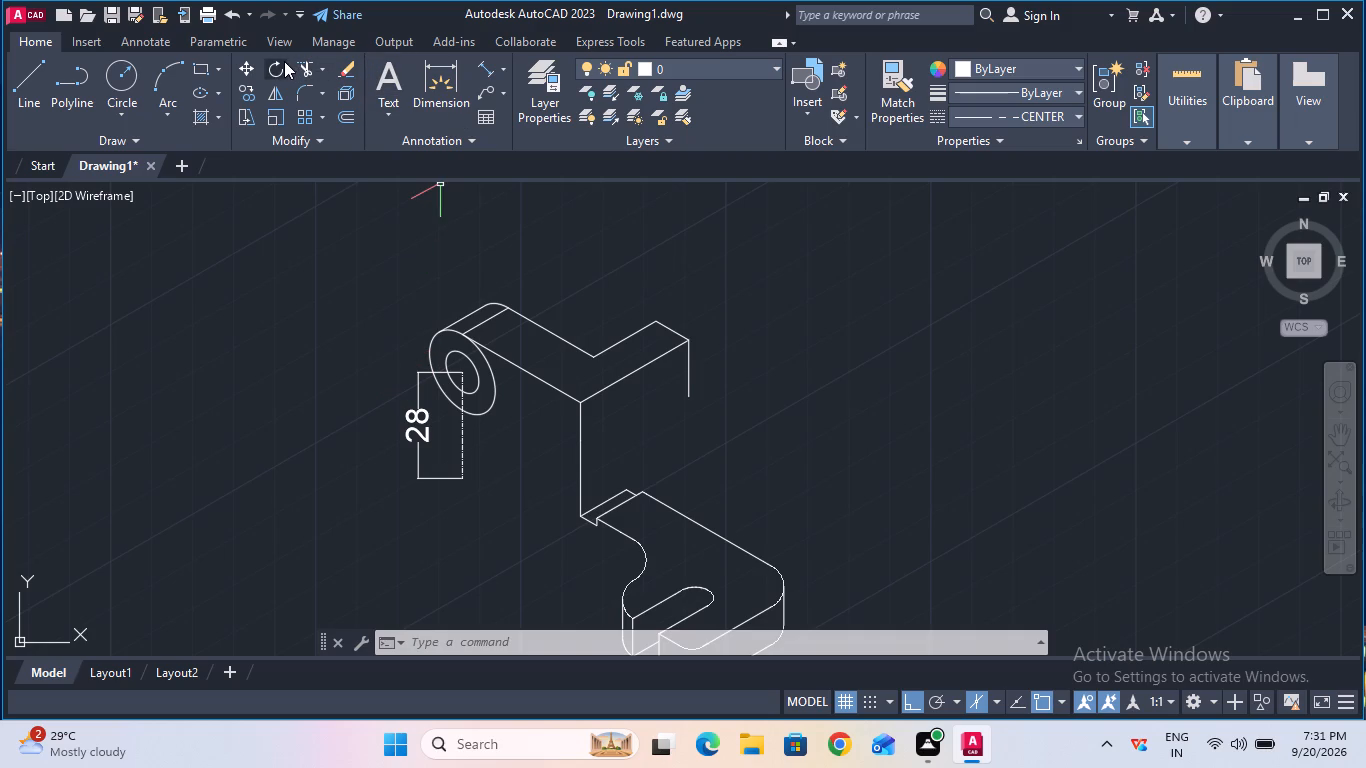
Erase the temporary 28 mm dimension beside the vertical centre line.
click(336, 67)
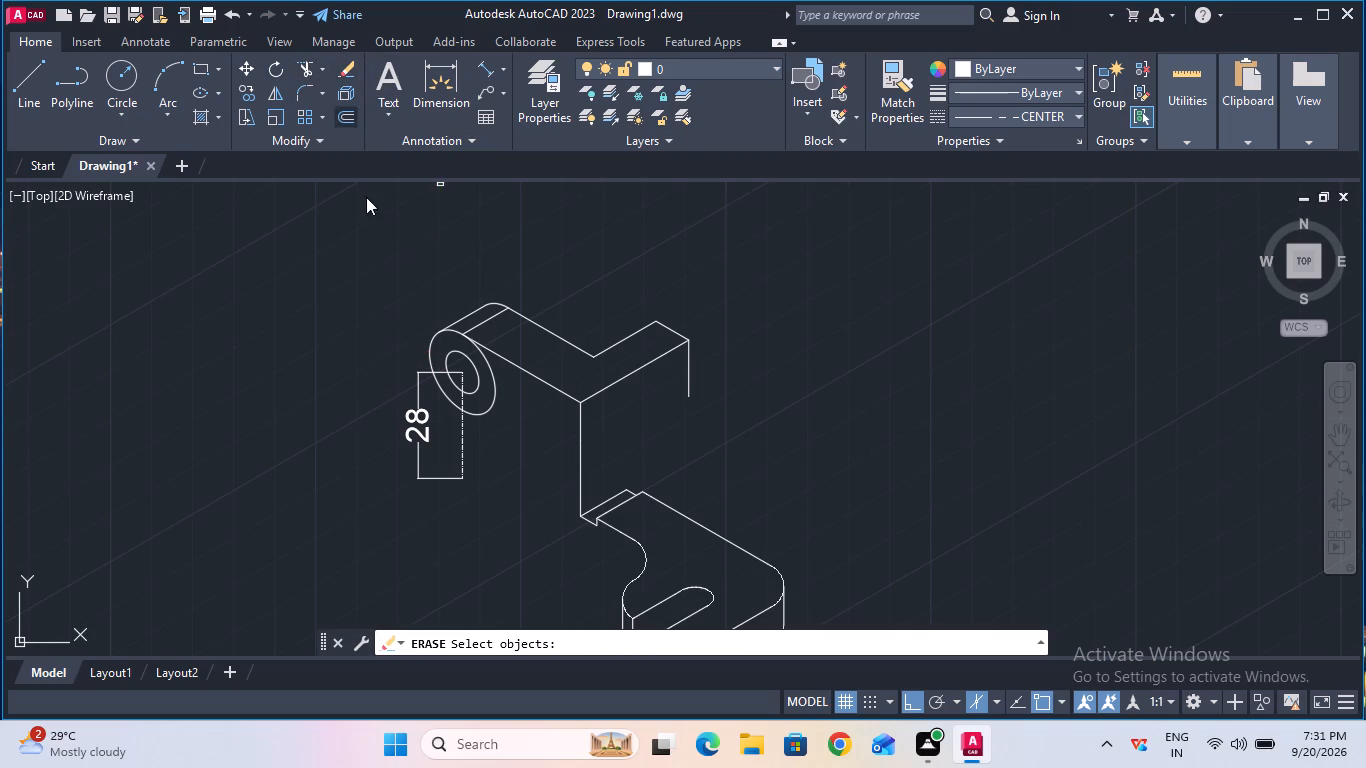
click(408, 428)
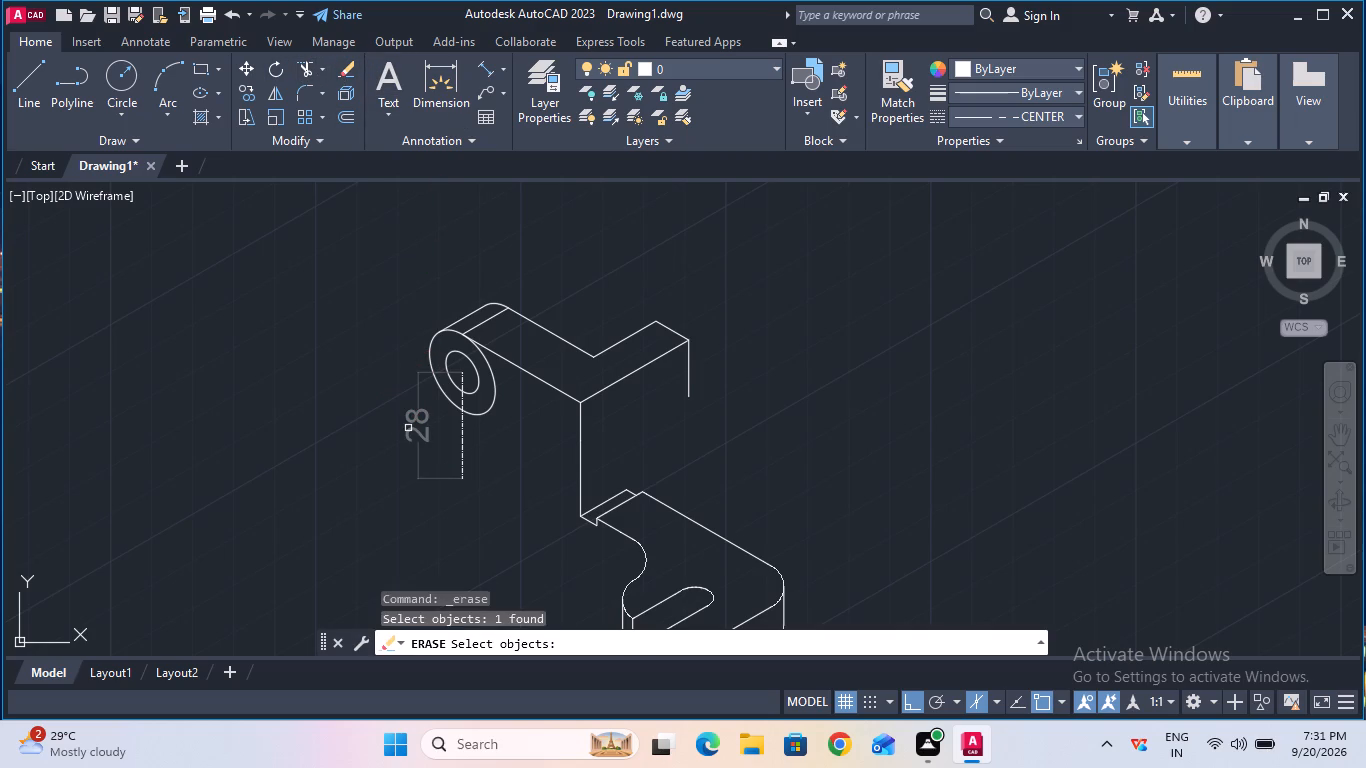
key(Return)
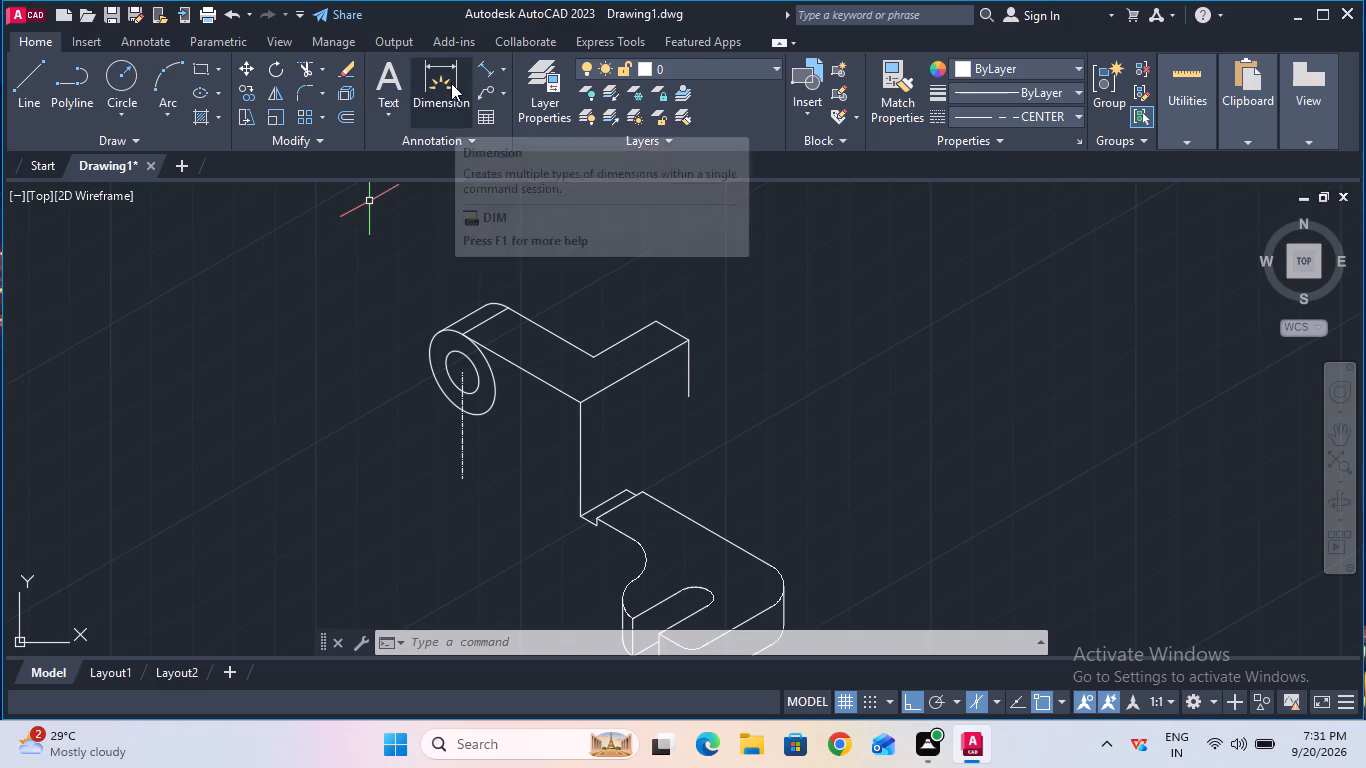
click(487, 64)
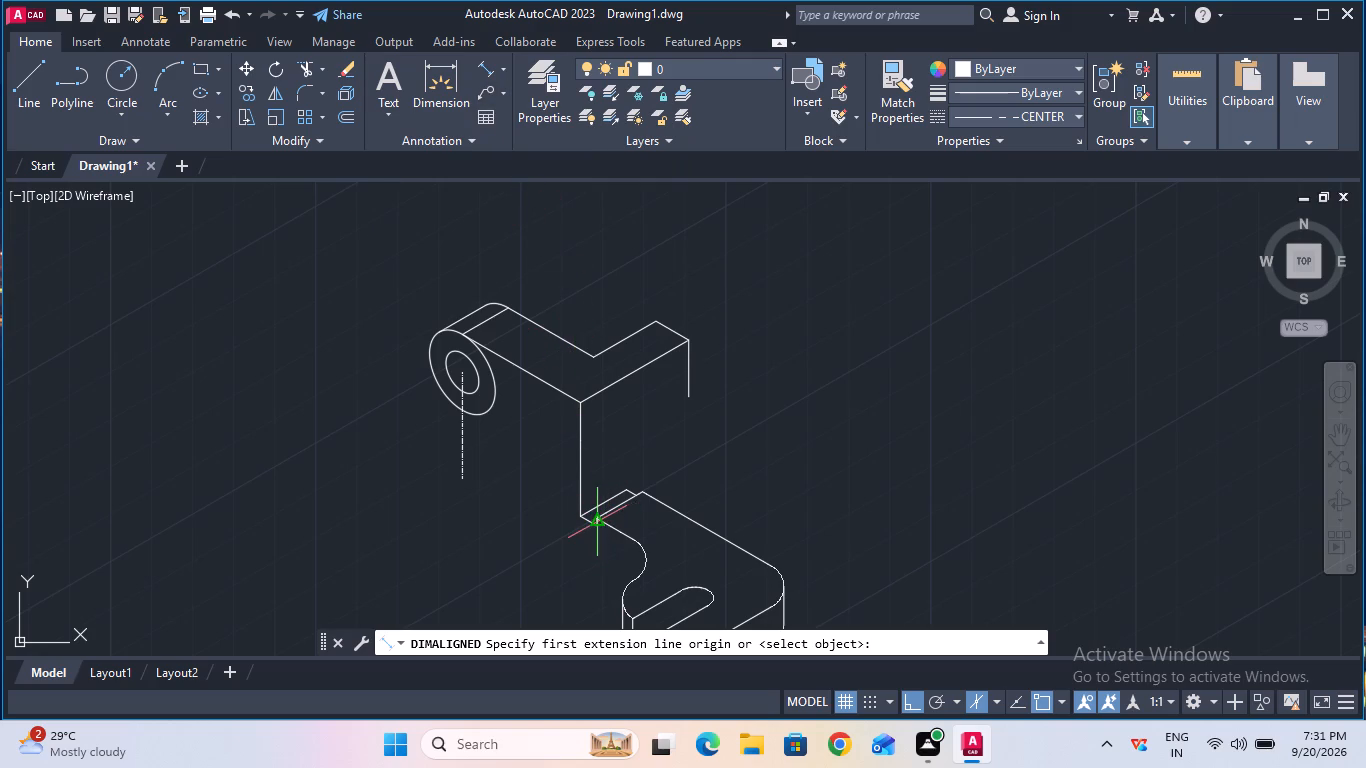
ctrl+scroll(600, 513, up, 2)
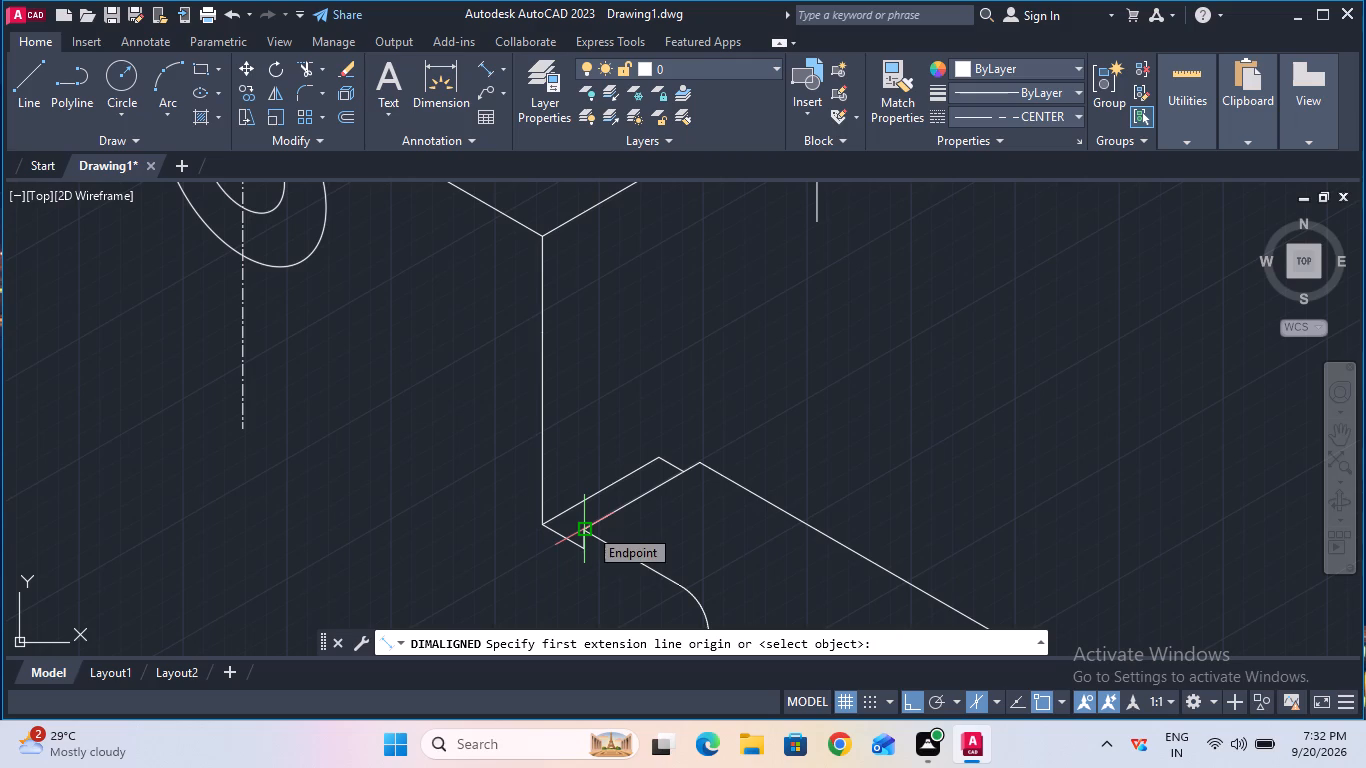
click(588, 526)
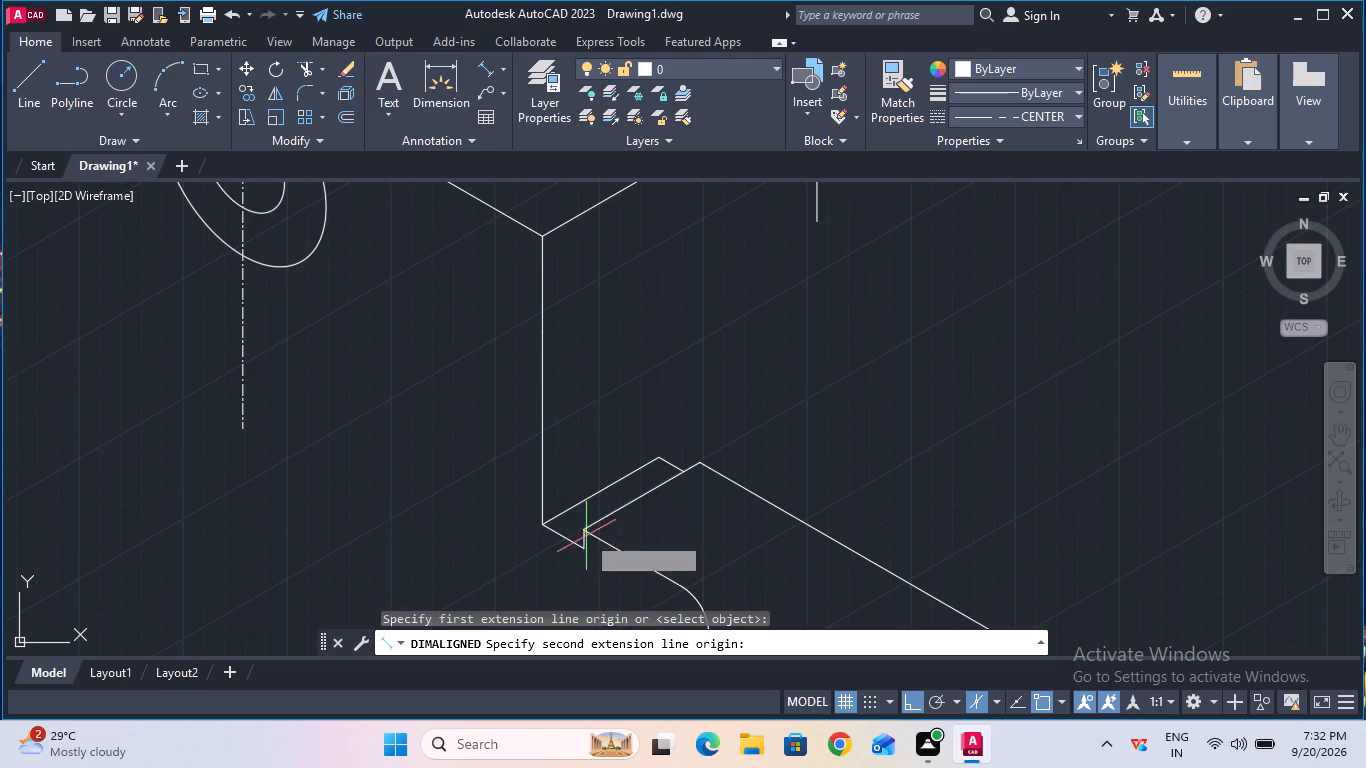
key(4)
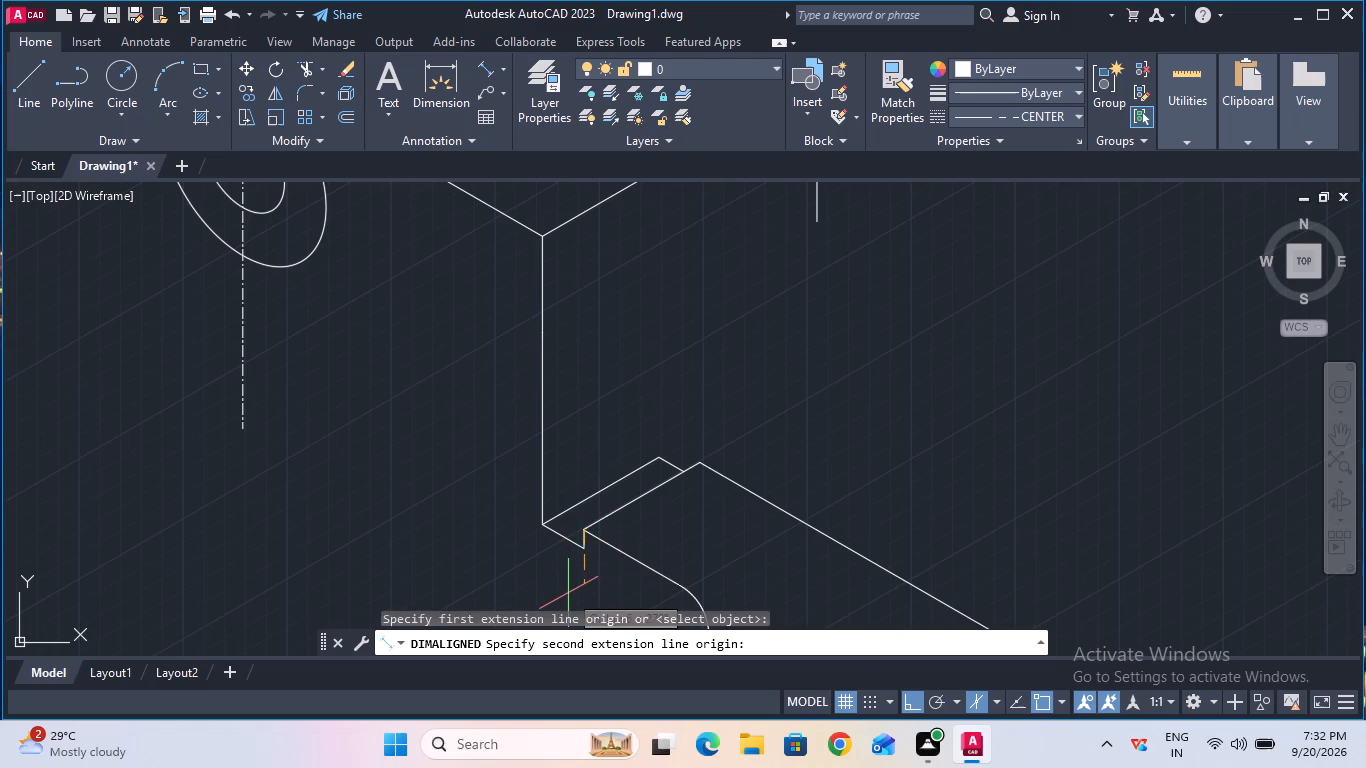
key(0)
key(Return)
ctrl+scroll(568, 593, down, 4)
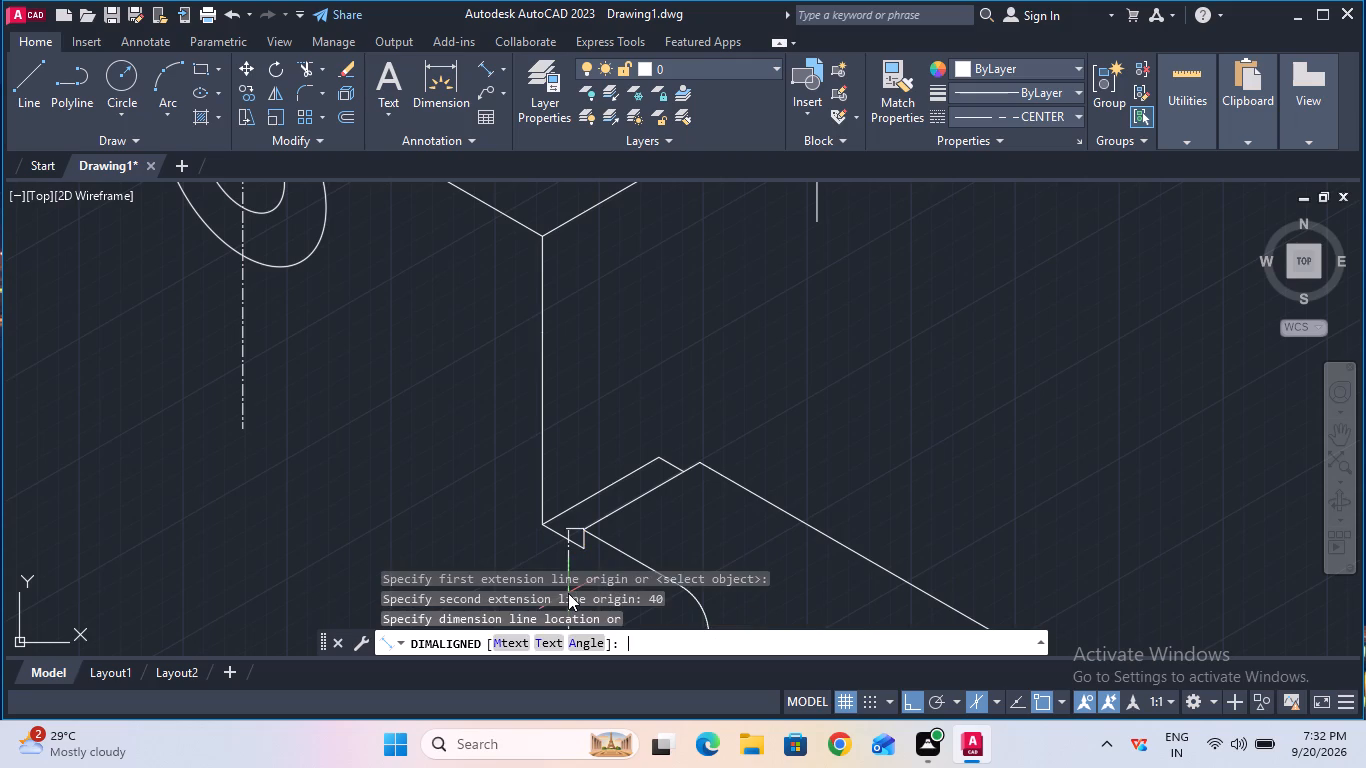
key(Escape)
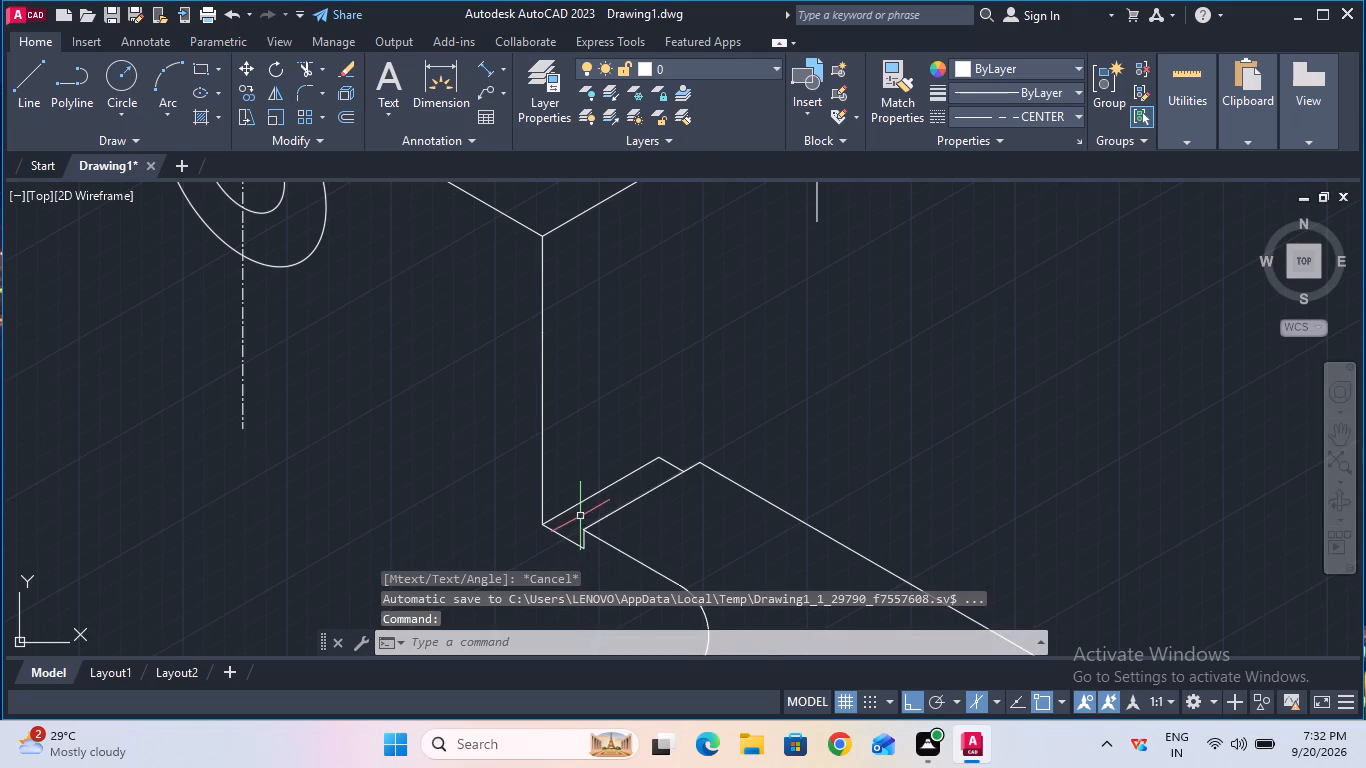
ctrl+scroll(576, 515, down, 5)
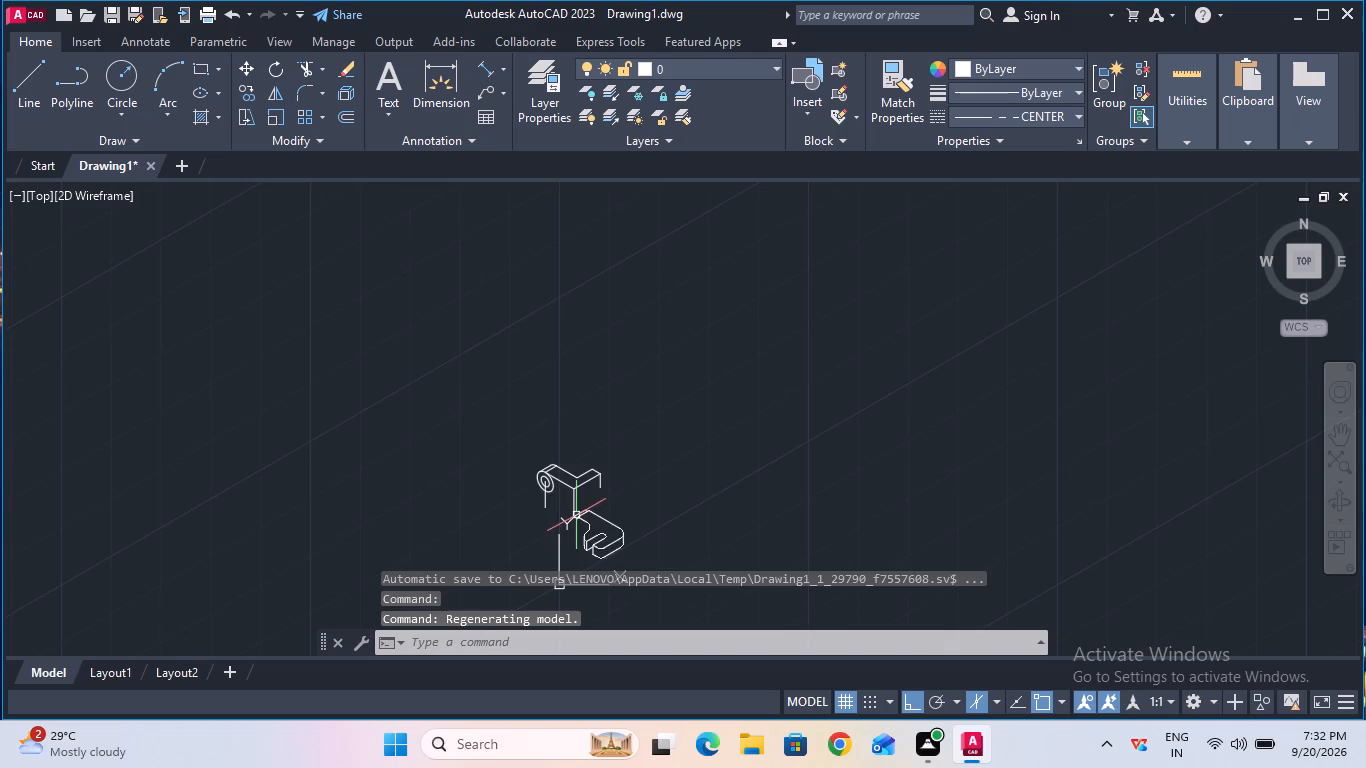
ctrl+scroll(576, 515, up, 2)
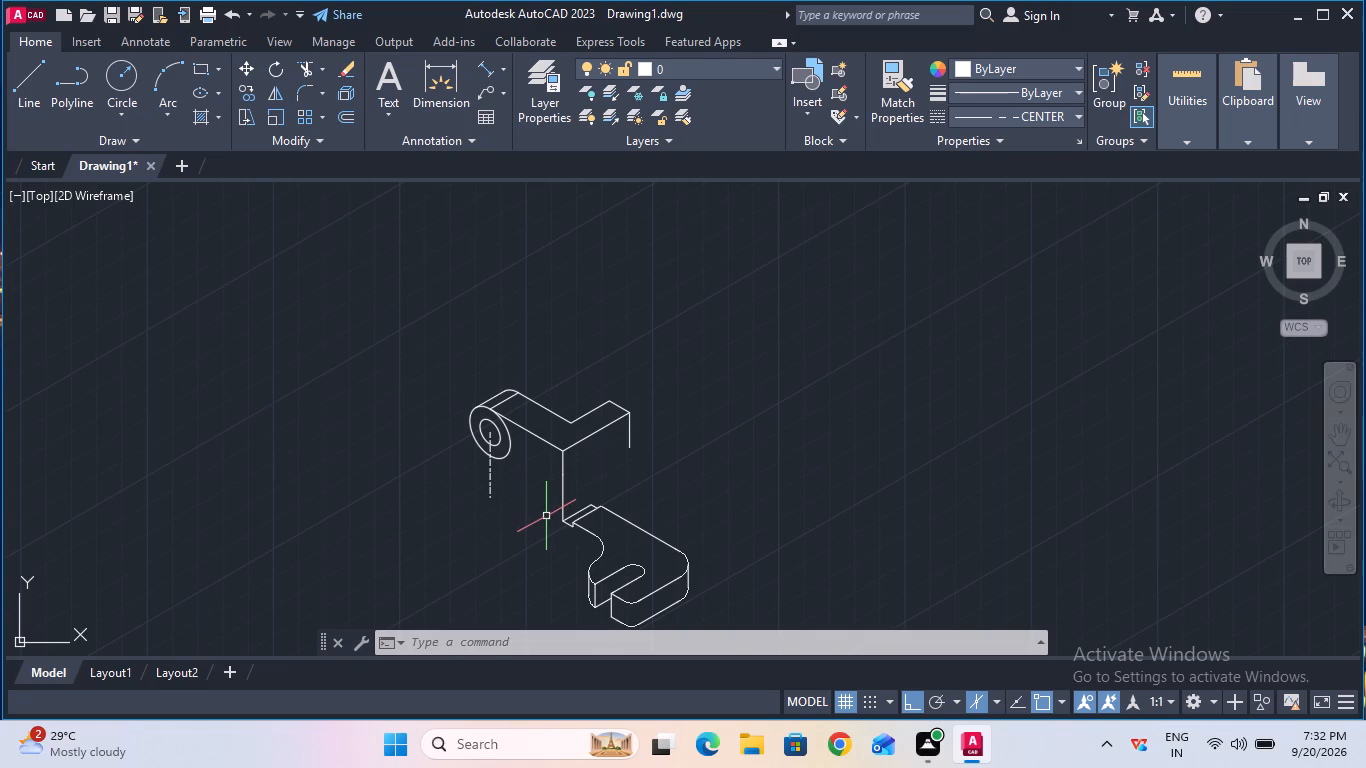
Switch the isometric drafting plane from right to the top isoplane.
key(F5)
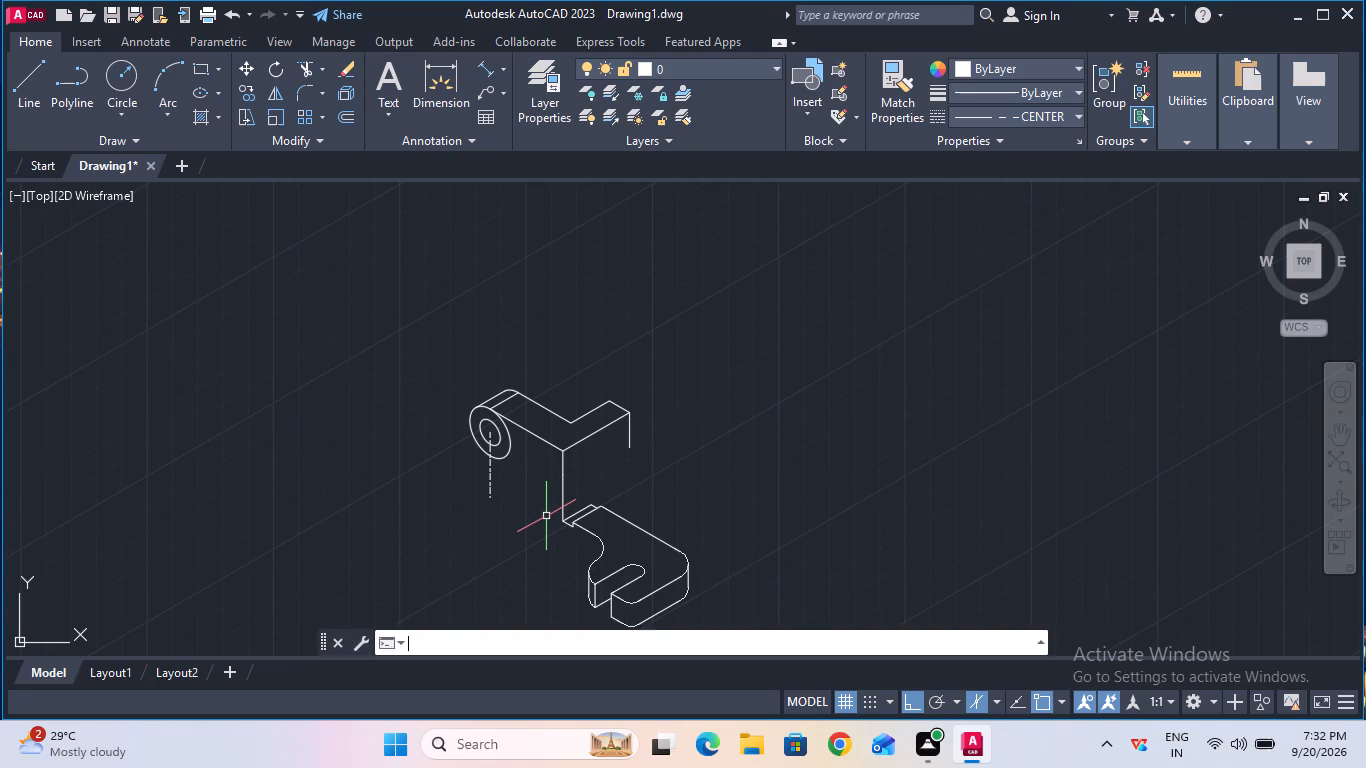
key(F5)
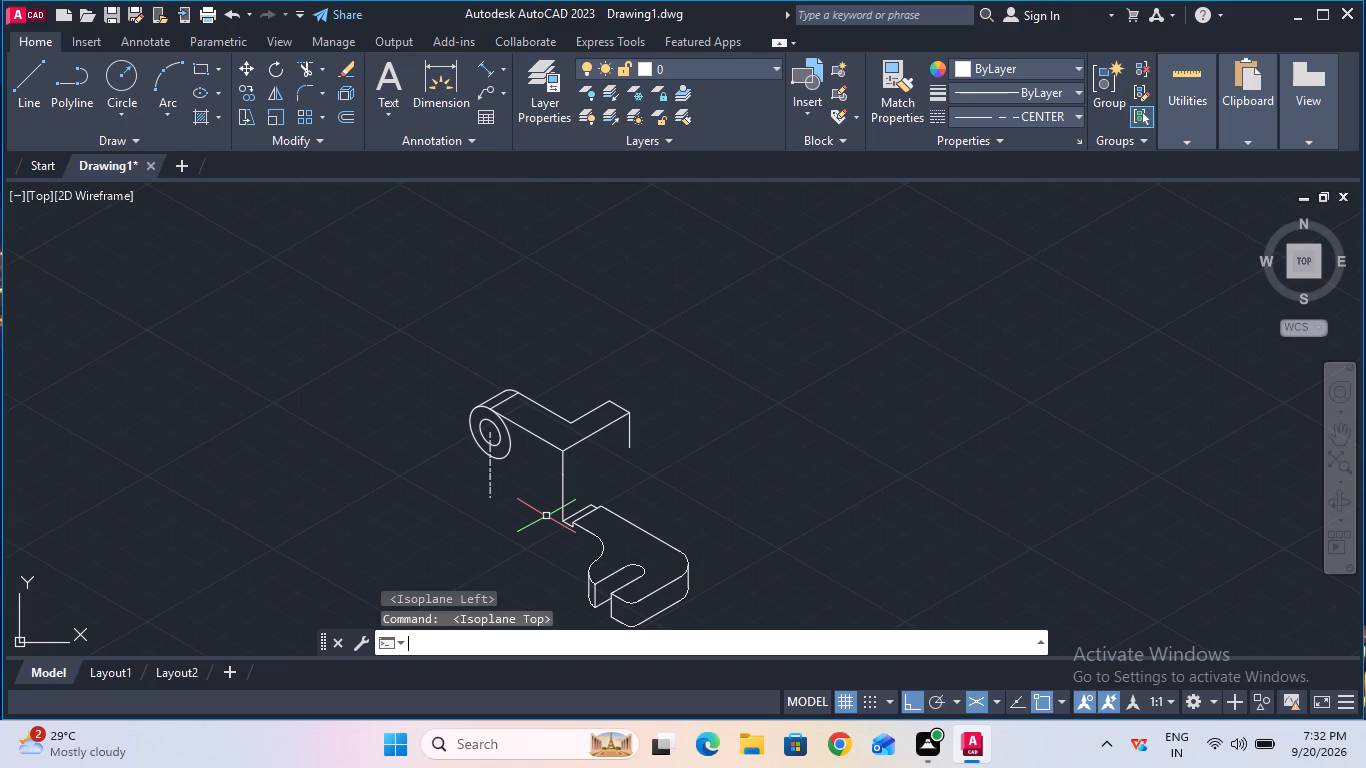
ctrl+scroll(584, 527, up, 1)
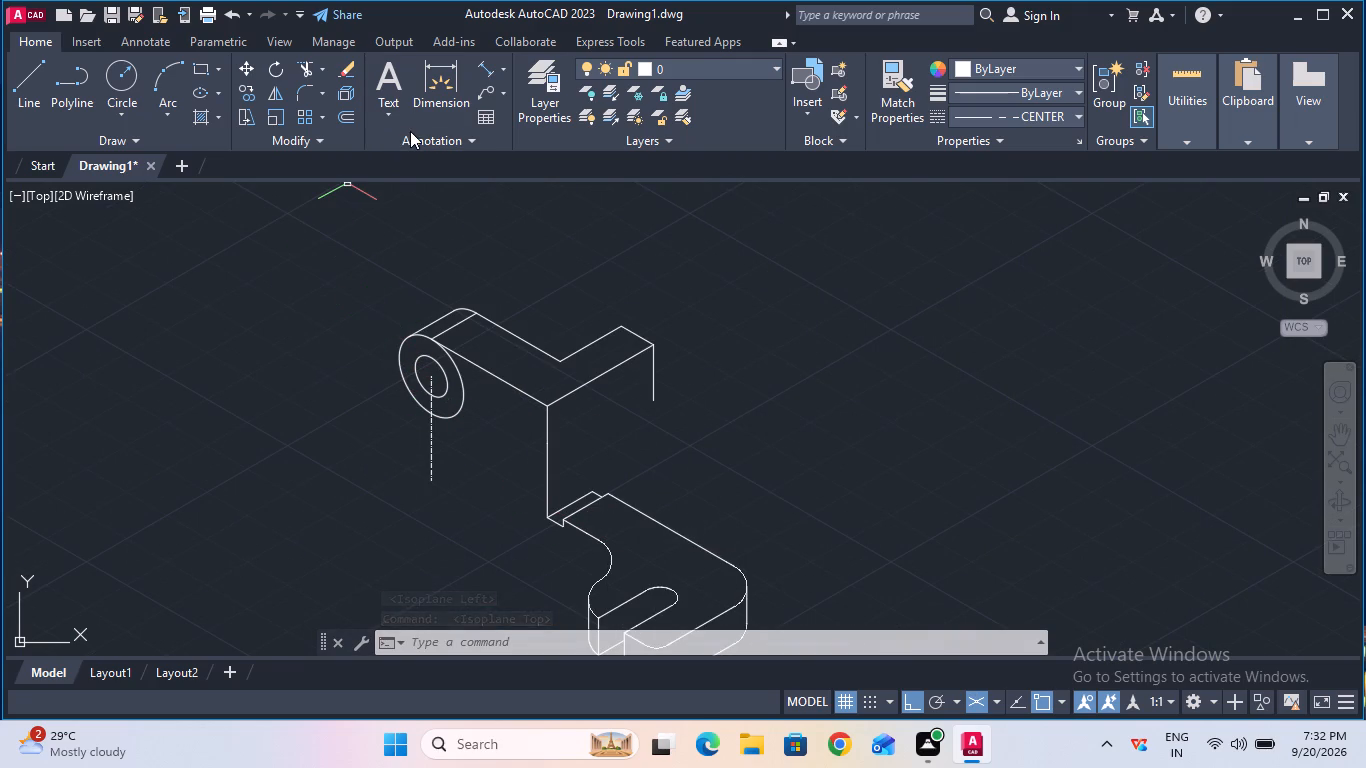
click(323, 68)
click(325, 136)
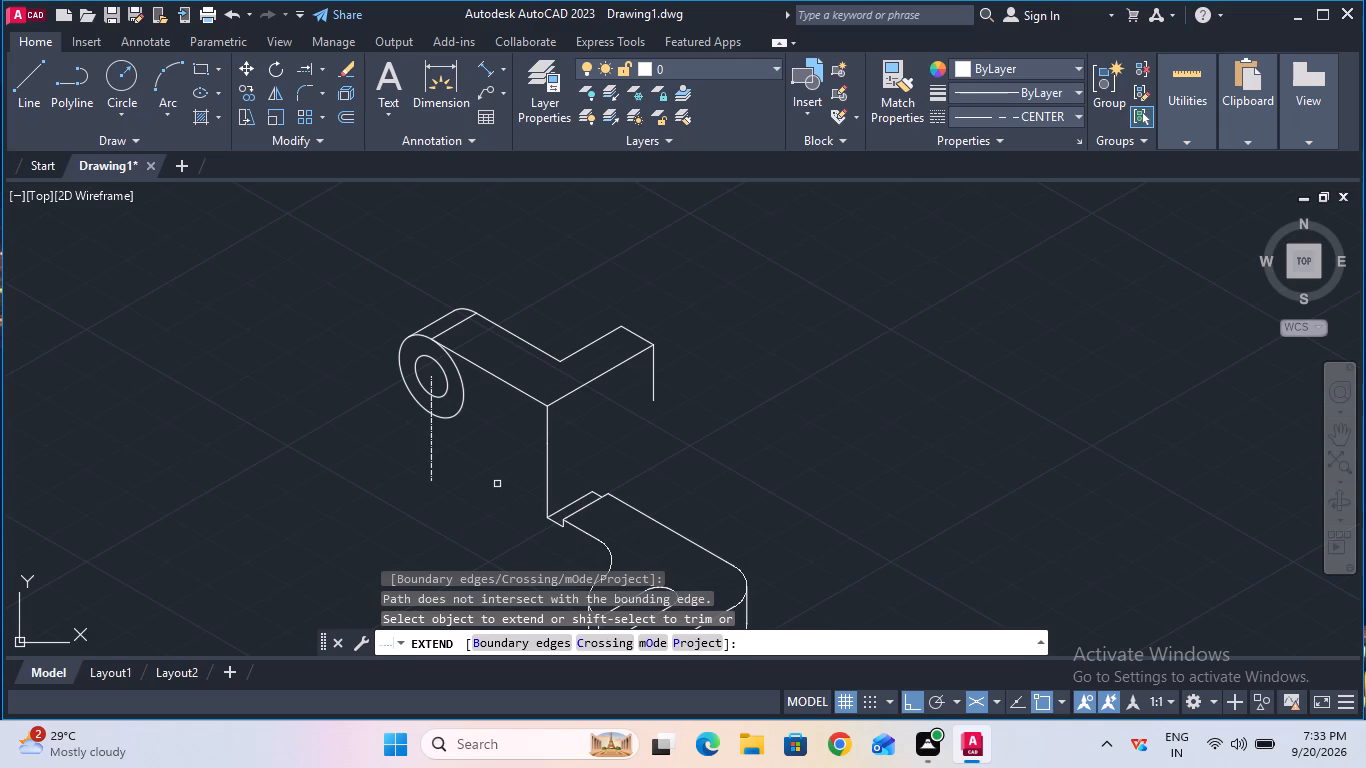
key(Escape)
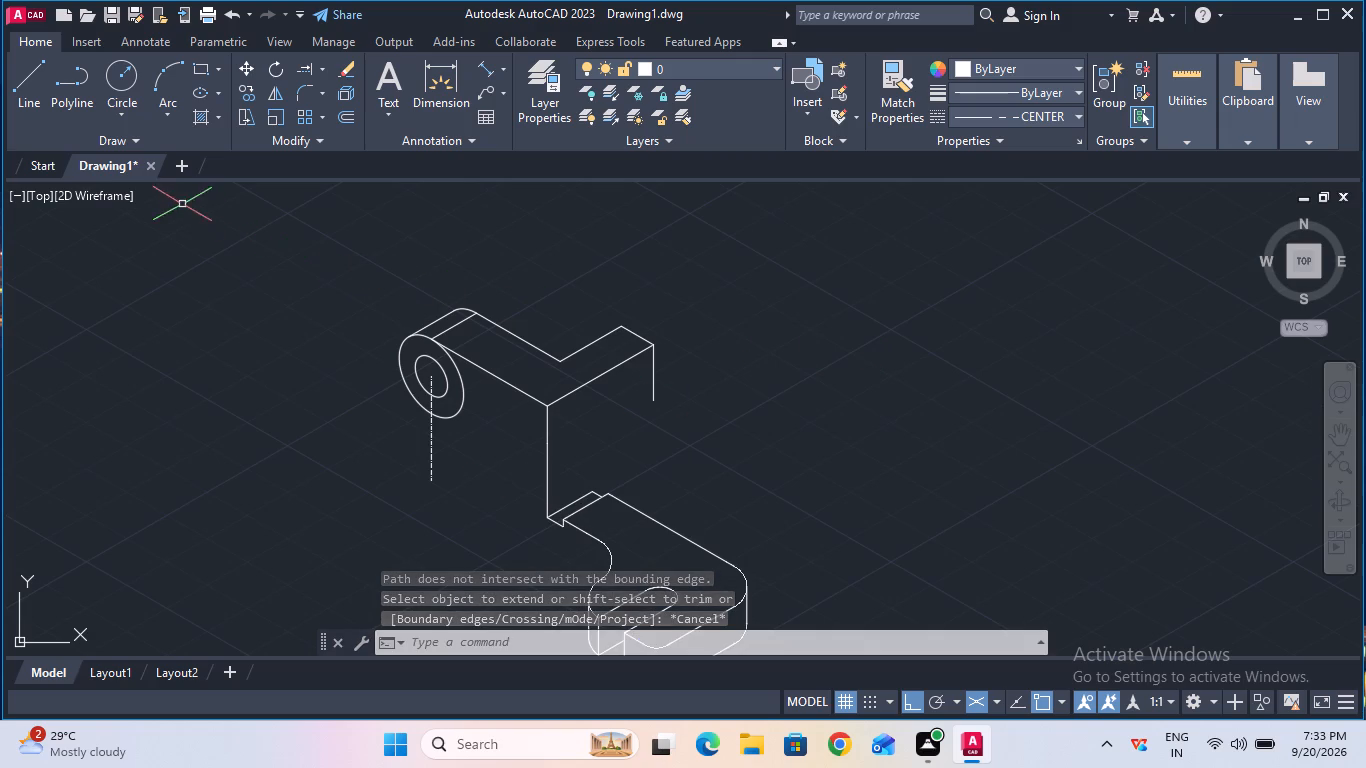
Draw an 11 mm CENTER-linetype line at 150° from the plate's top-face corner at the 2 mm step.
click(44, 100)
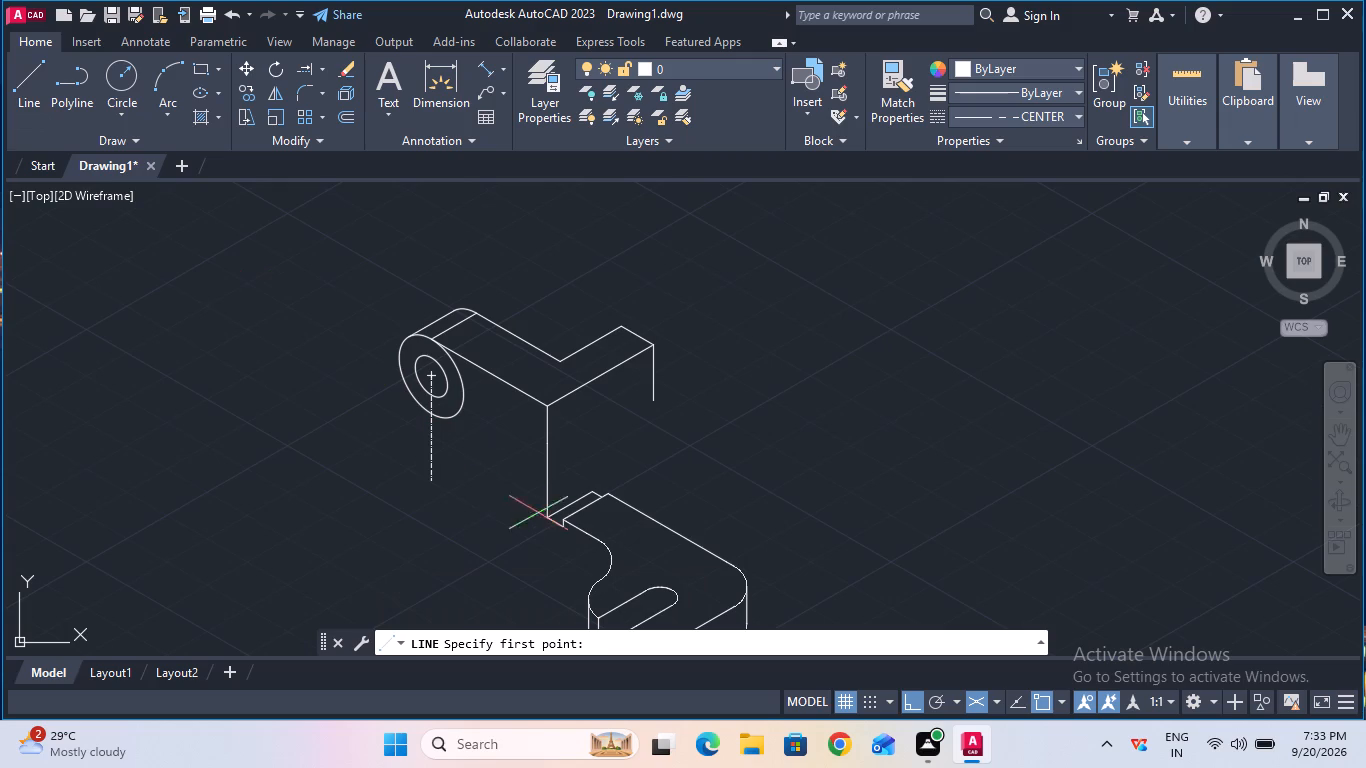
click(562, 521)
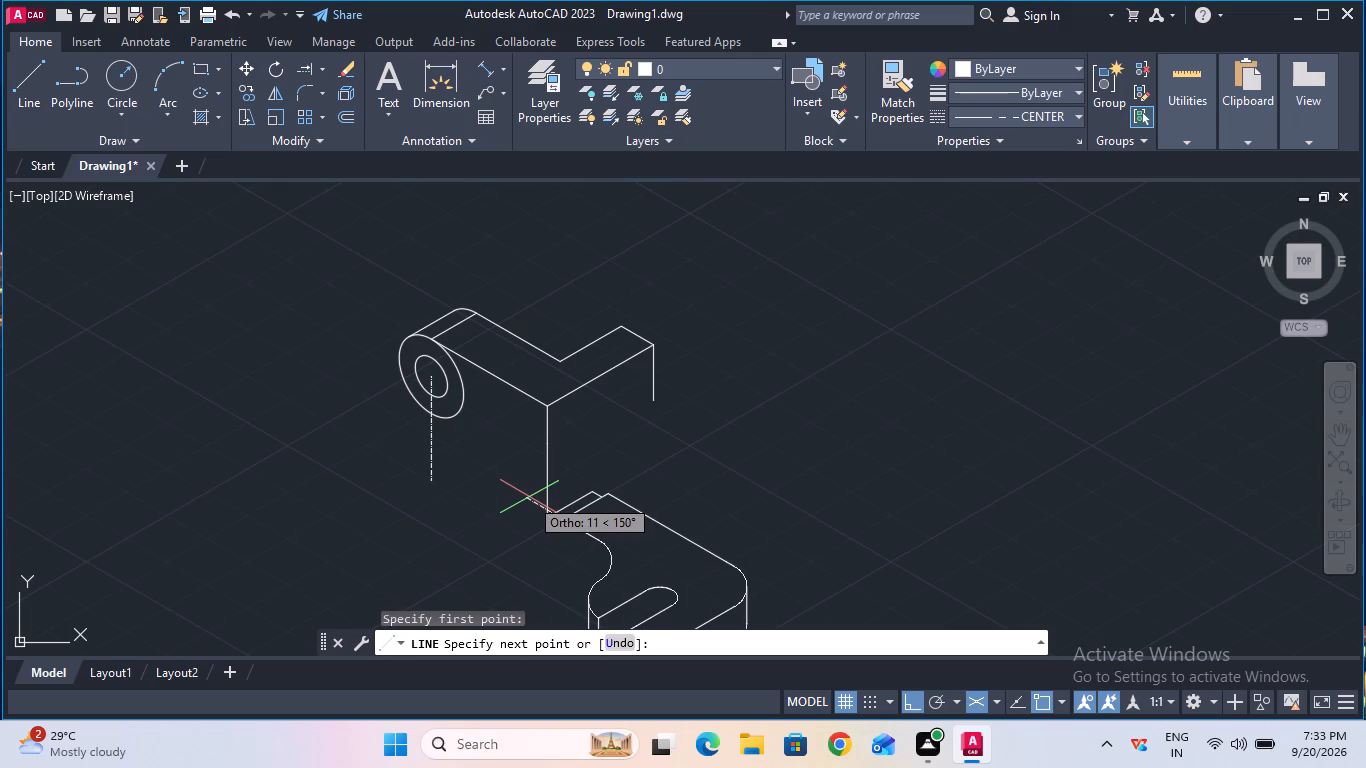
text(11)
key(Return)
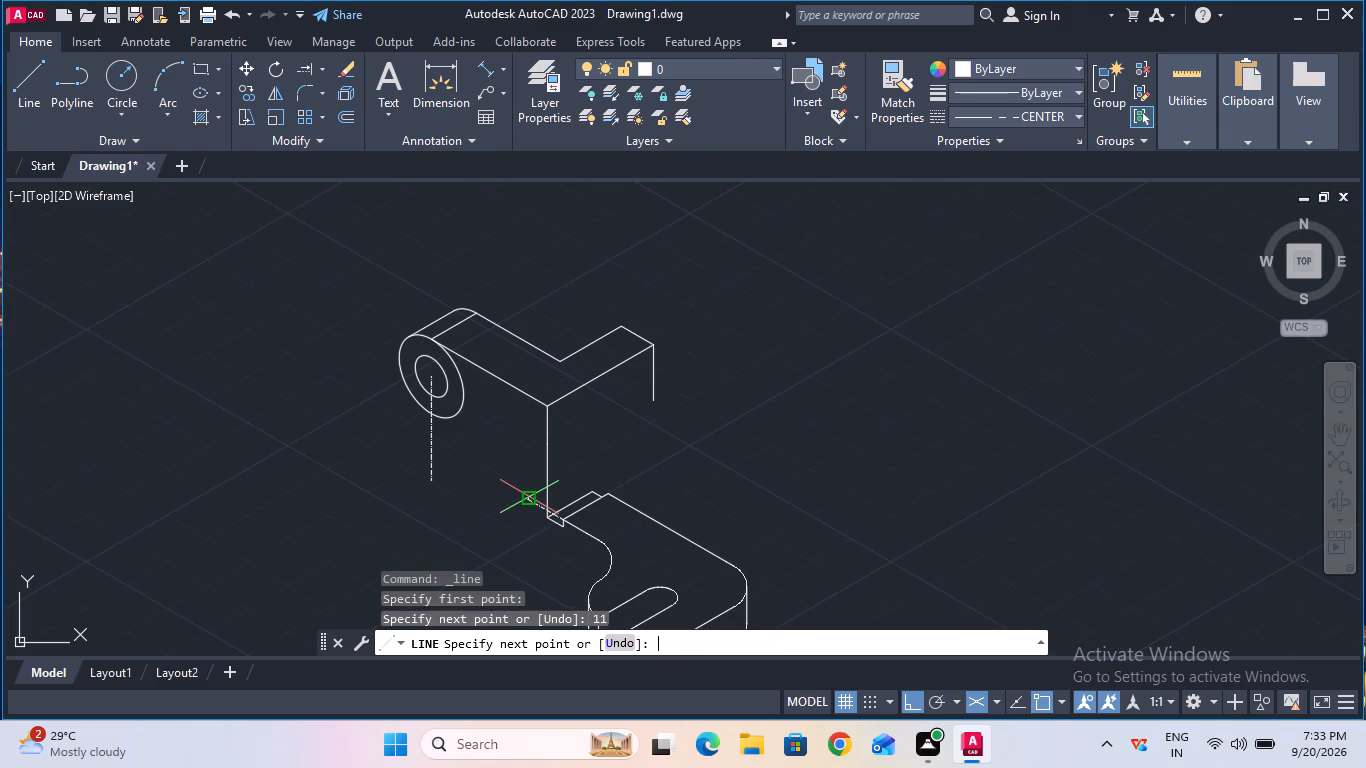
key(Escape)
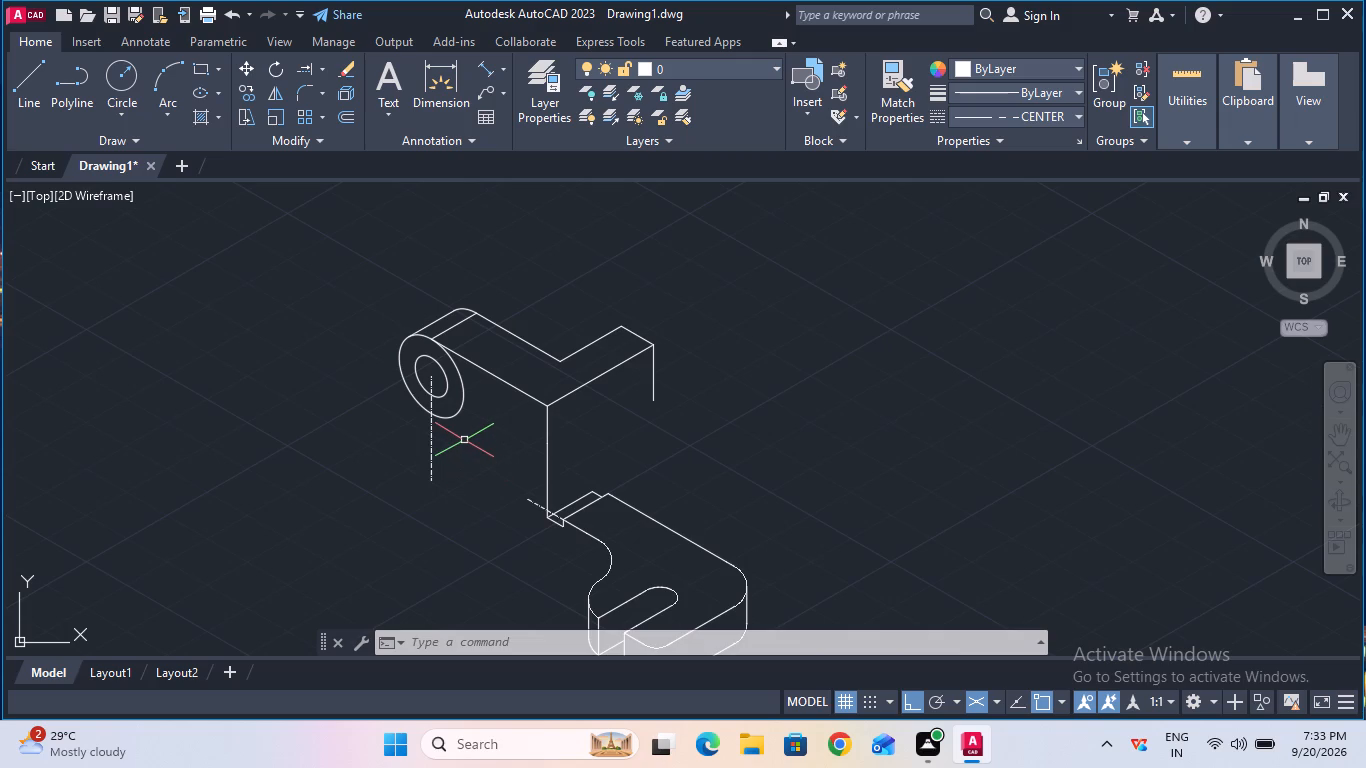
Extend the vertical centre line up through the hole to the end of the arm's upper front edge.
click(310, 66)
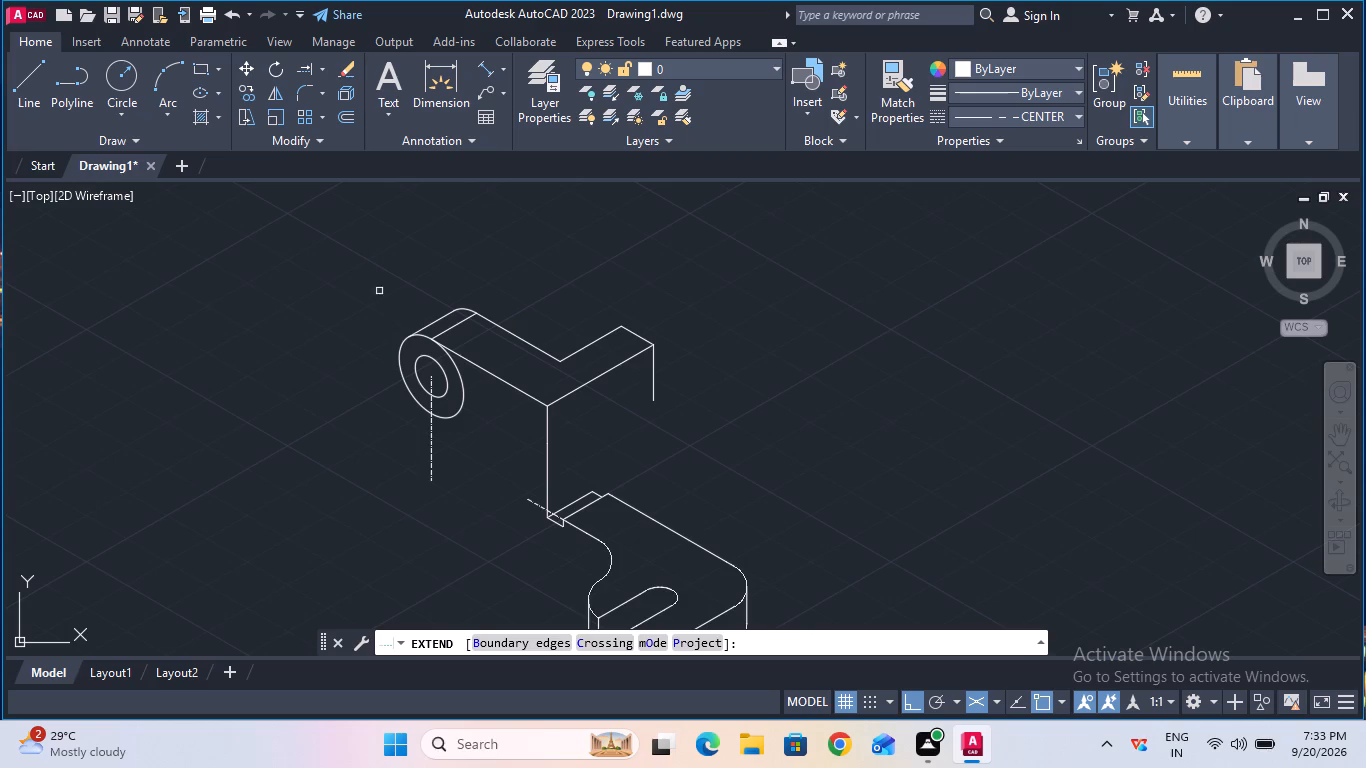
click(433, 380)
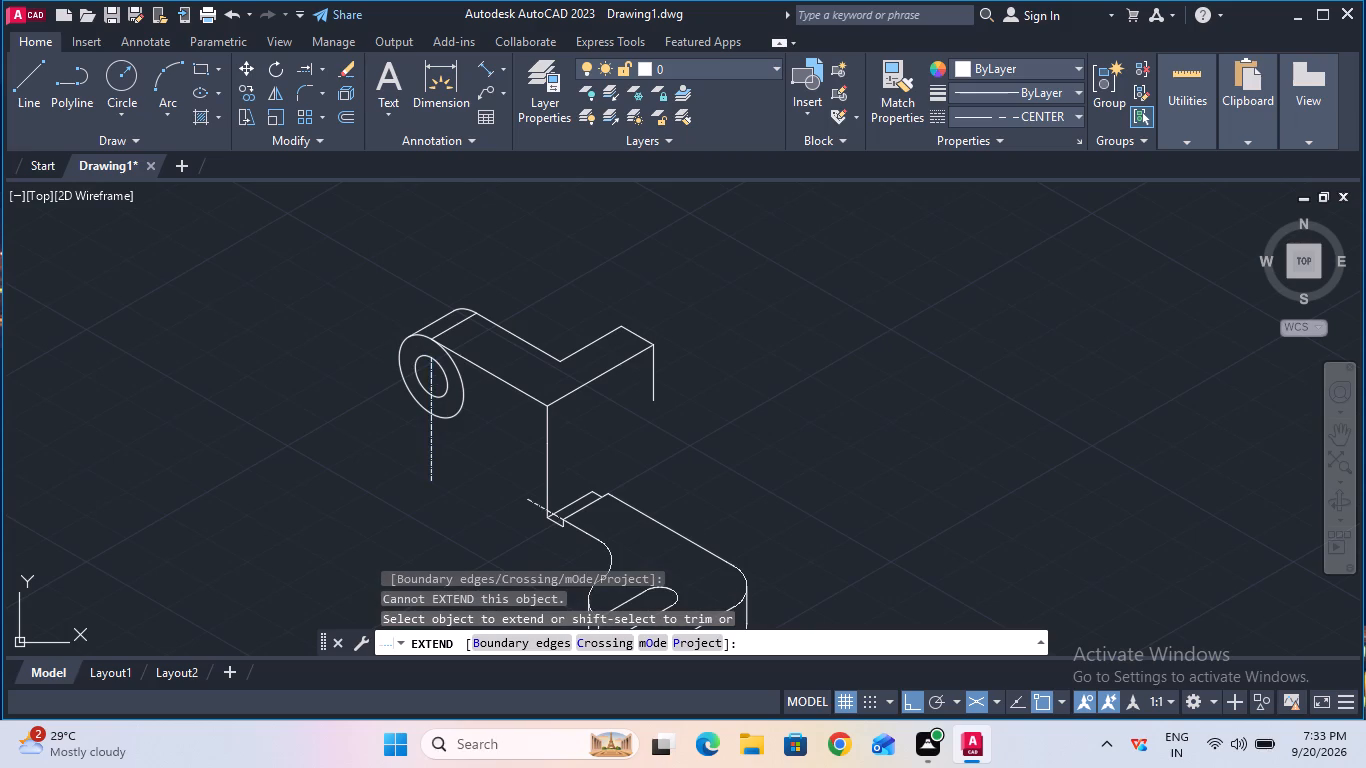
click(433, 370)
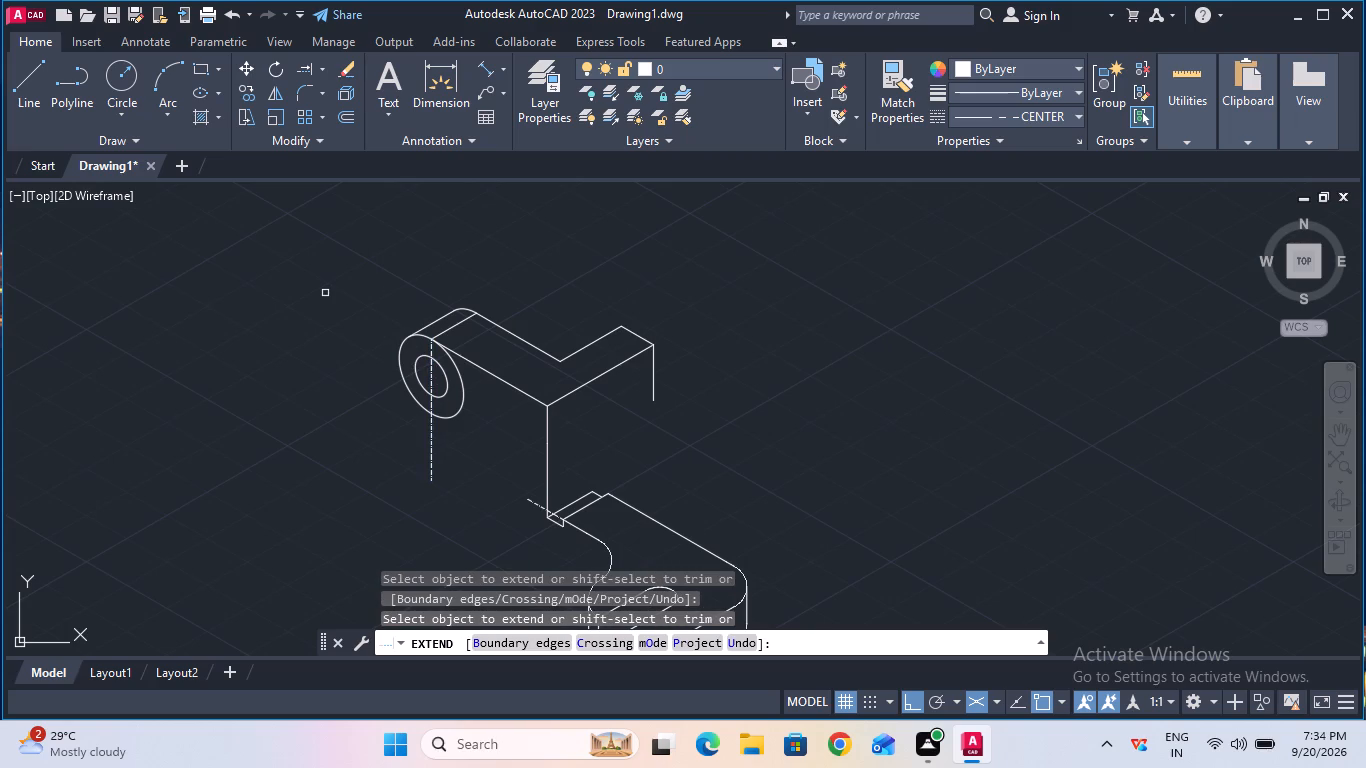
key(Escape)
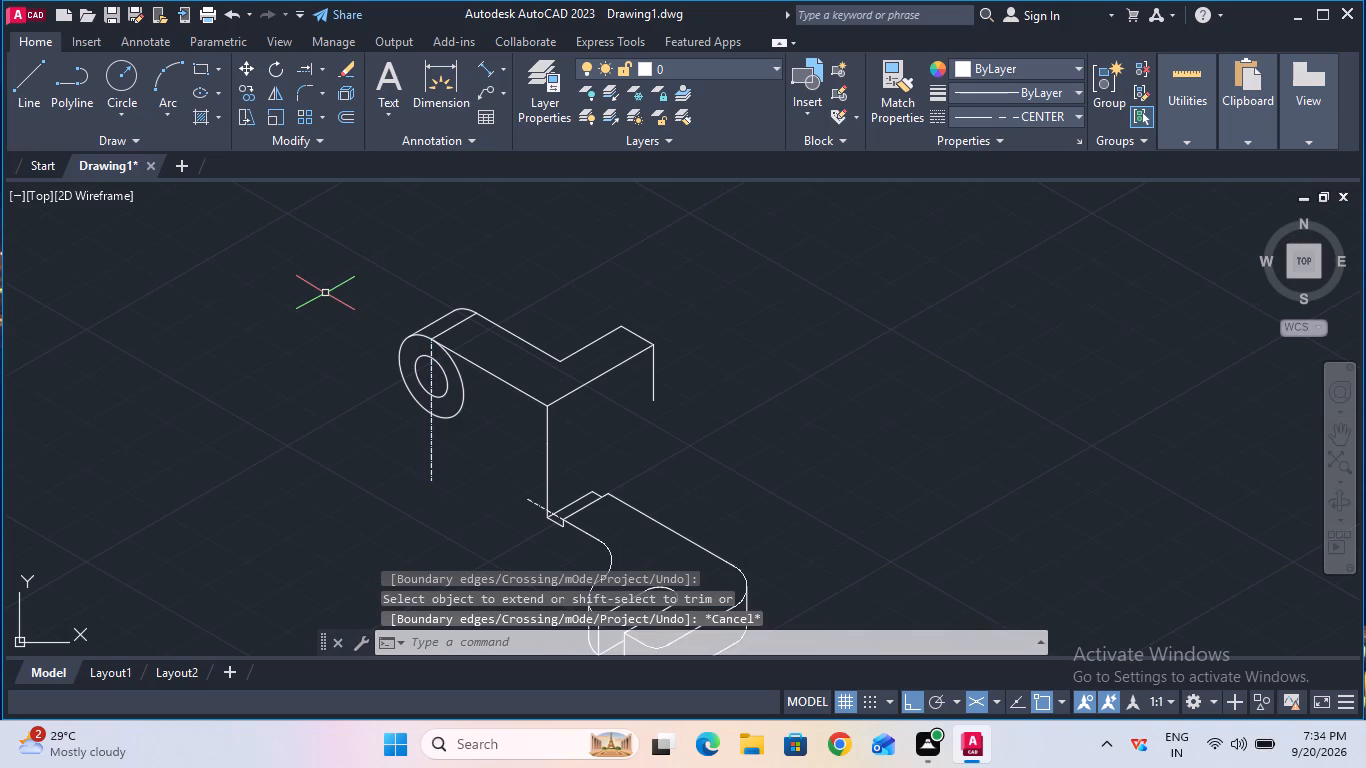
Measure the aligned distance from the upper end of the vertical centre line to the hole's centre.
click(486, 66)
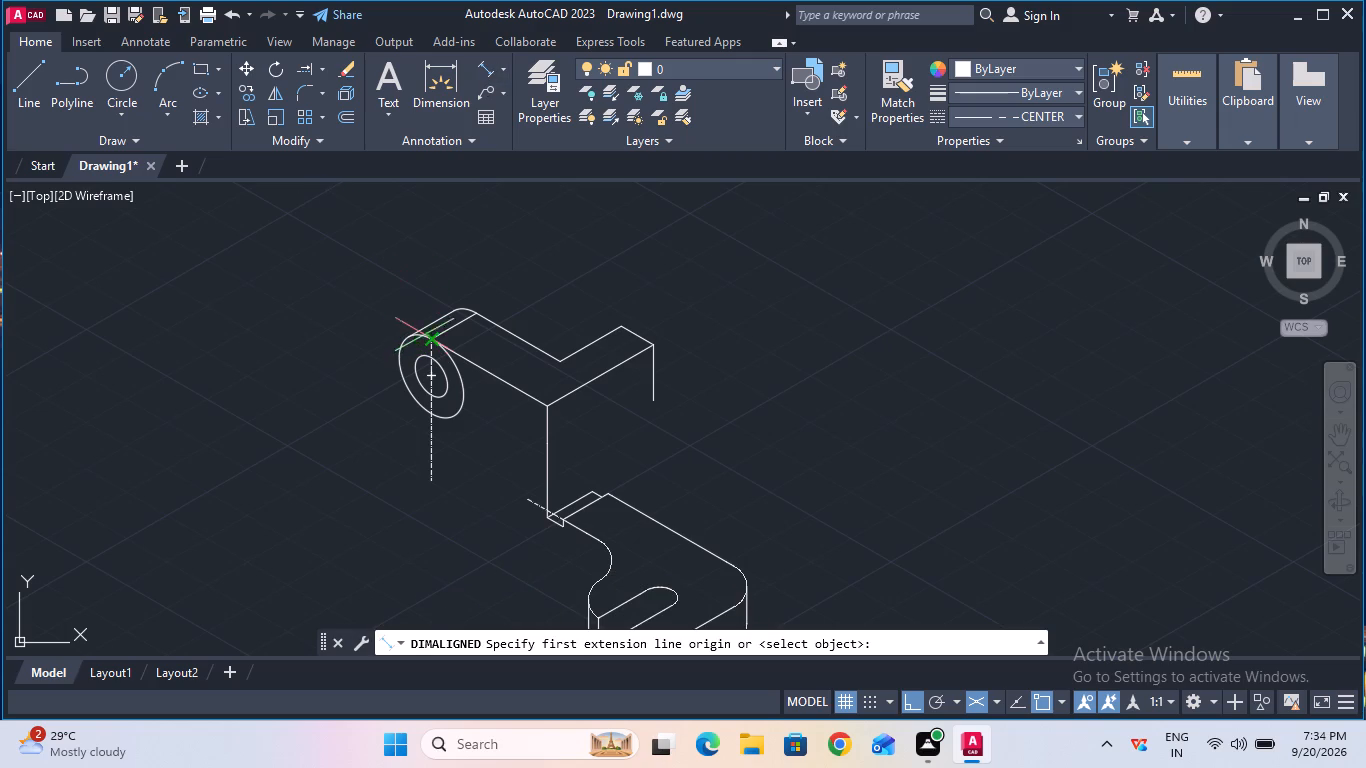
click(429, 335)
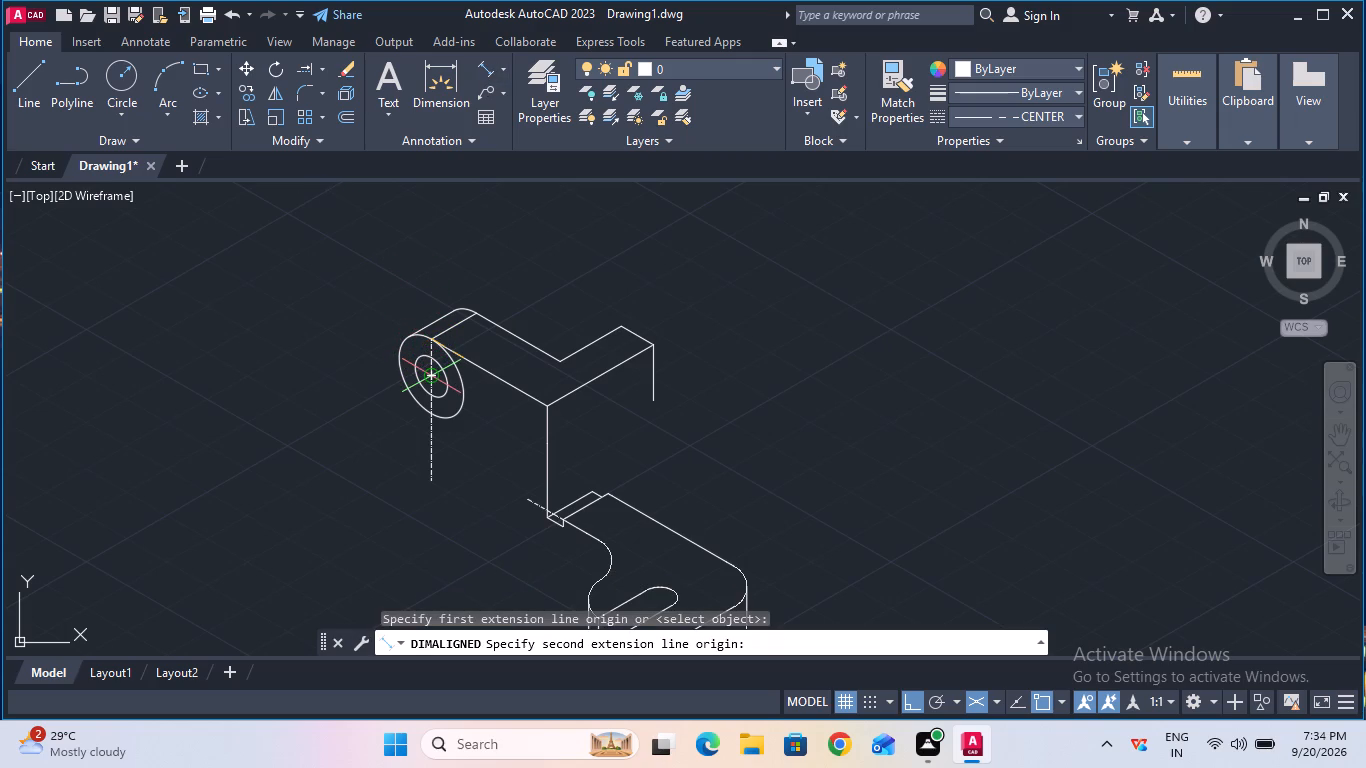
click(428, 378)
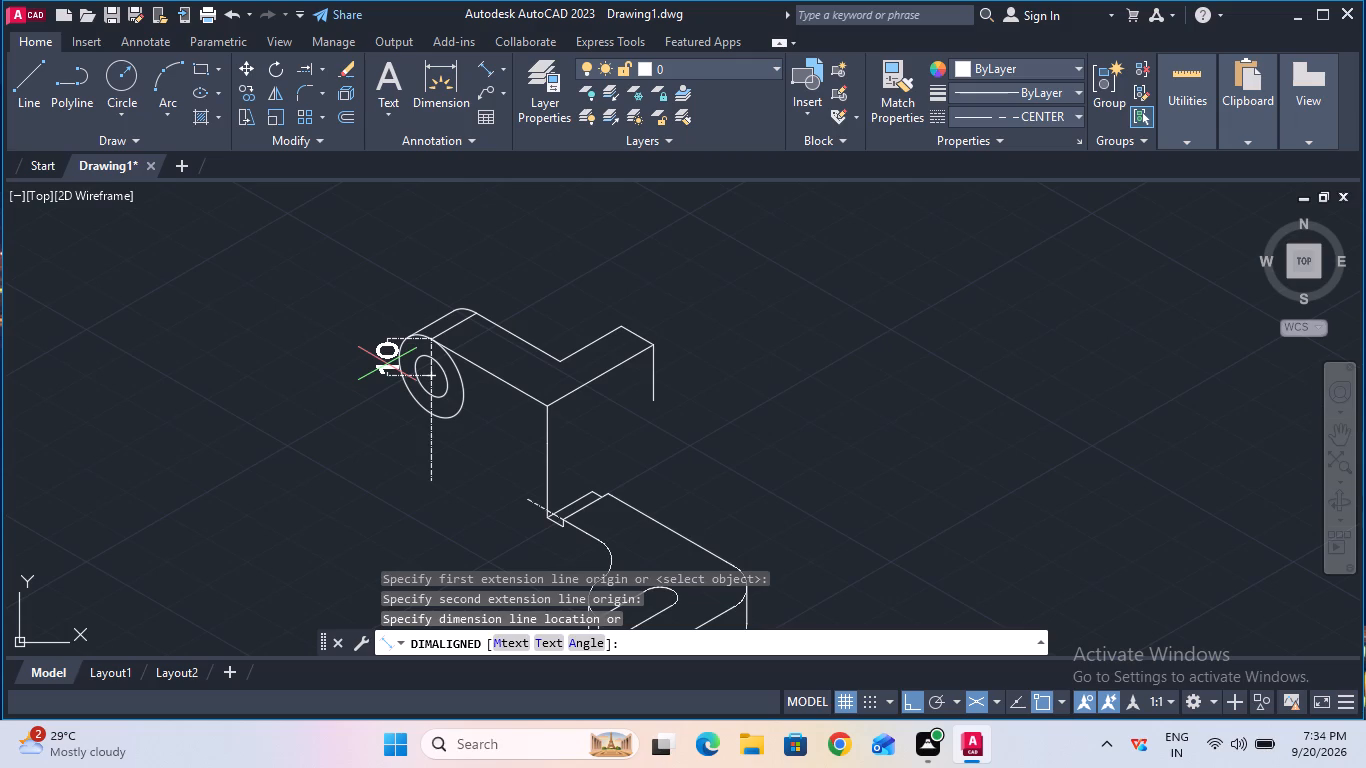
key(Escape)
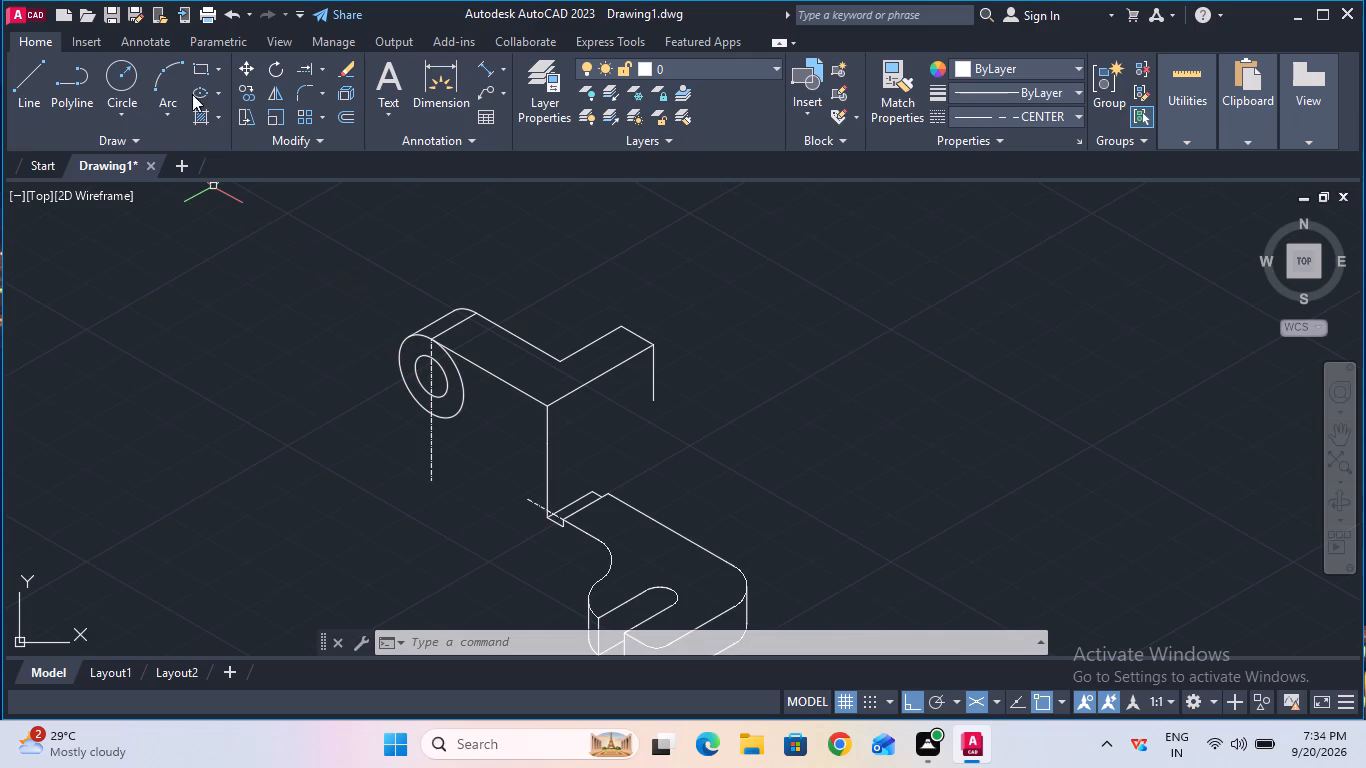
Erase the vertical centre line running through the hole in the round end.
click(337, 70)
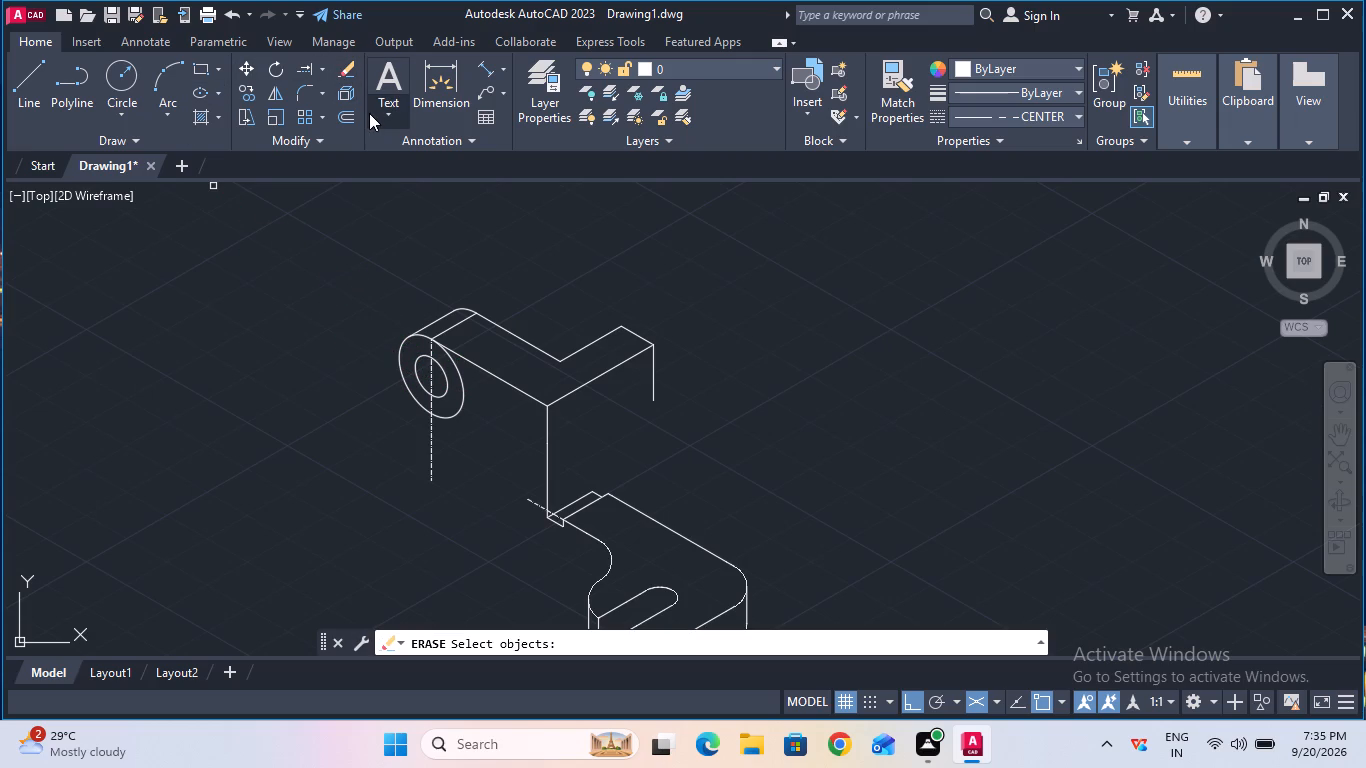
click(431, 377)
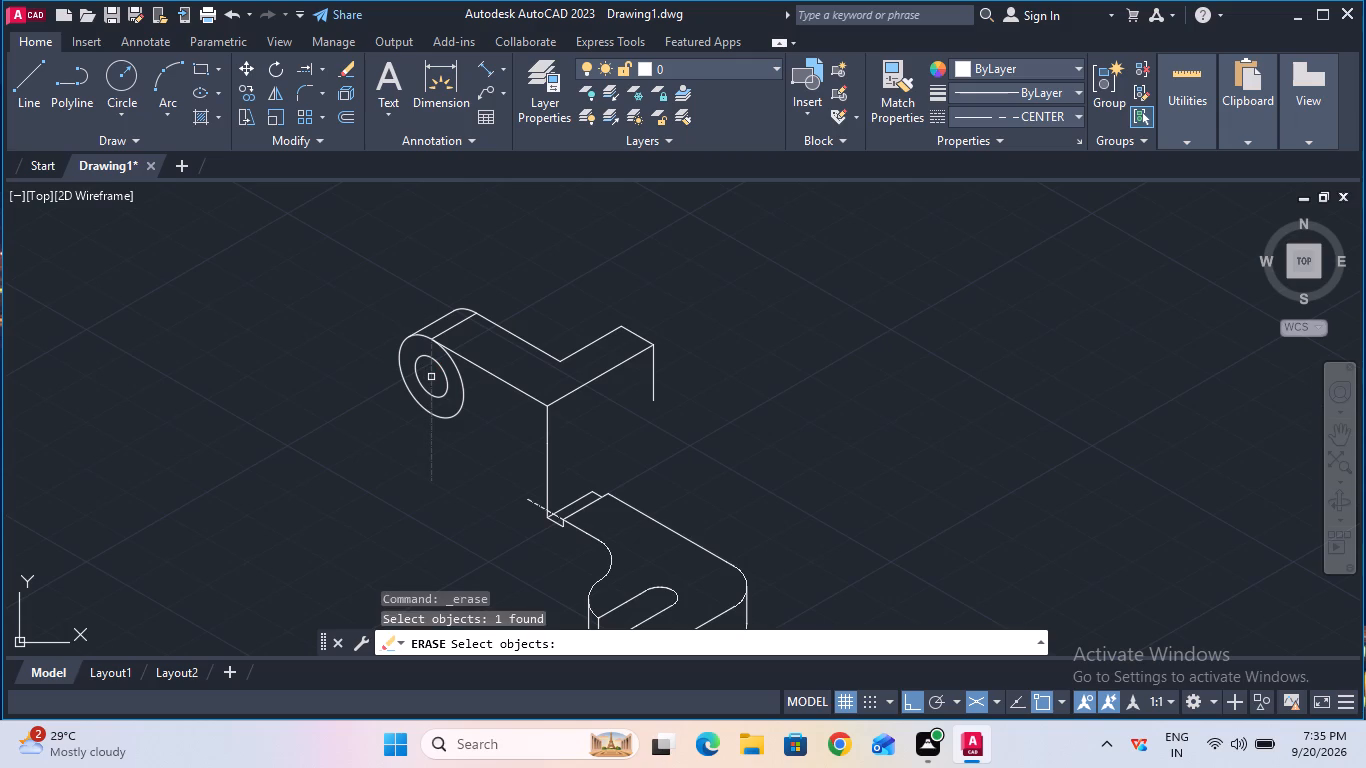
key(Return)
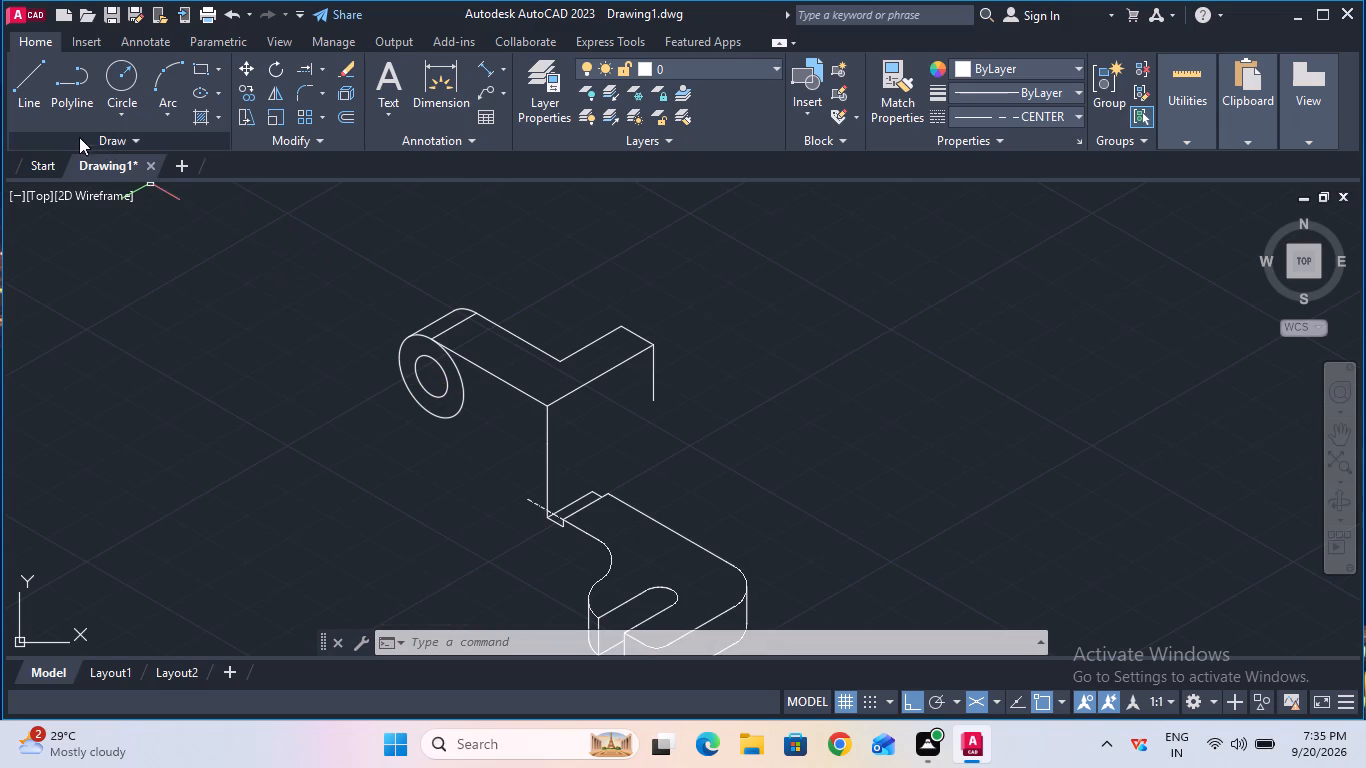
On the left isoplane, draw a 34 mm vertical CENTER-linetype line down from the round-end end of the arm's upper front edge.
click(33, 103)
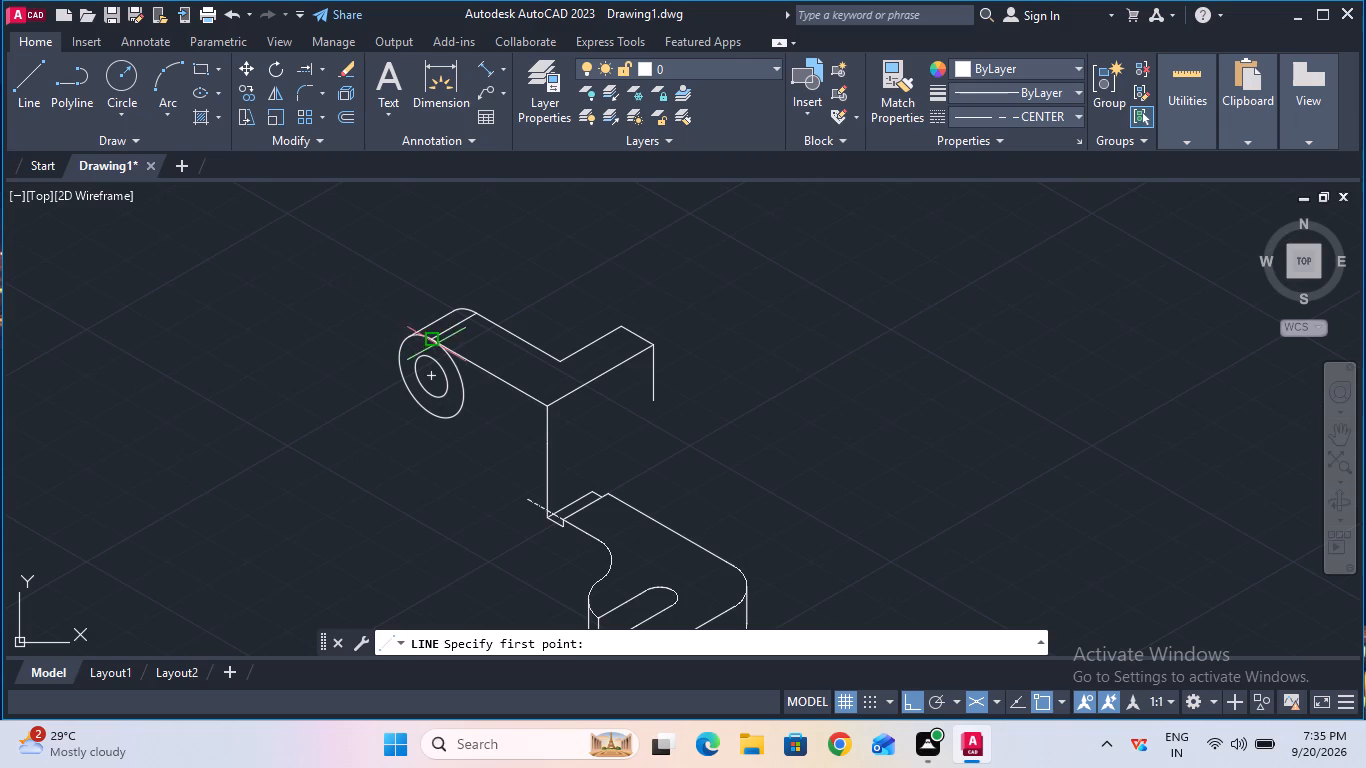
click(437, 345)
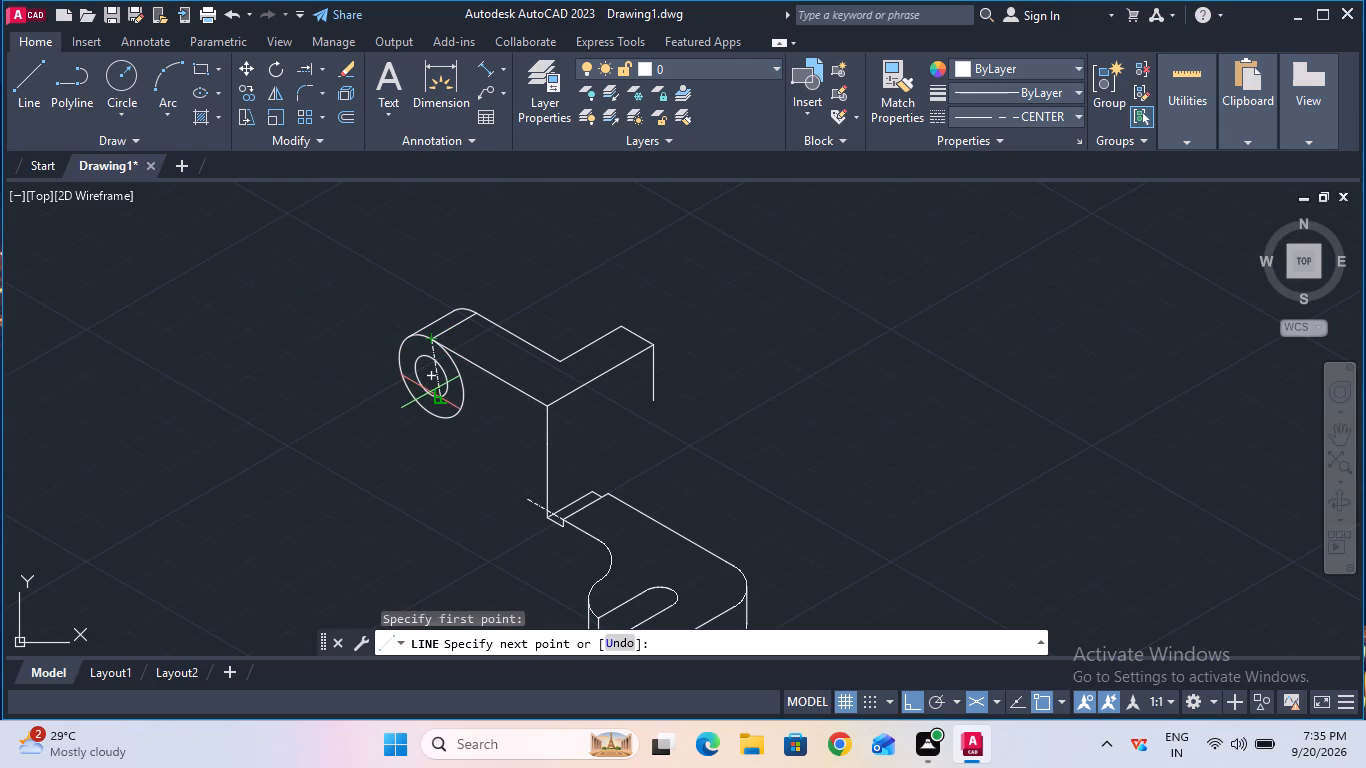
key(F5)
key(F5)
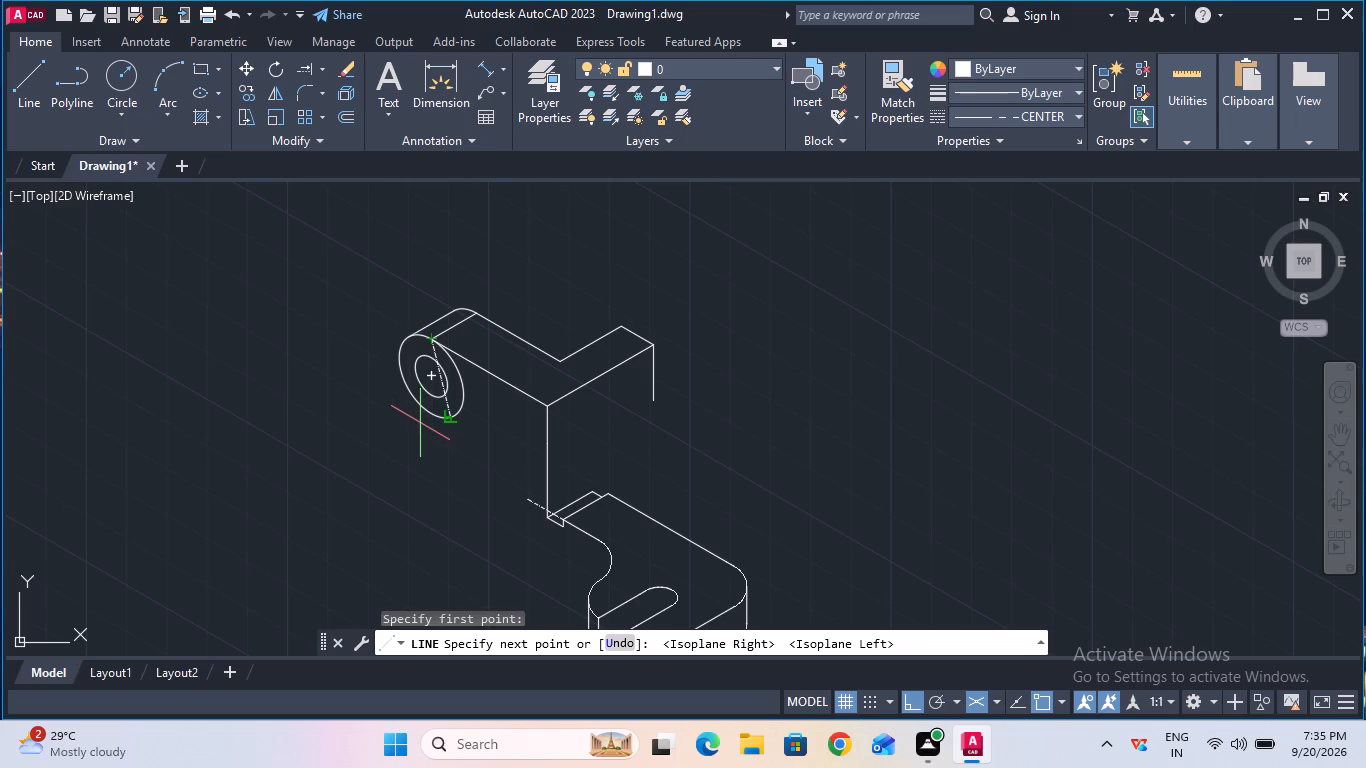
key(3)
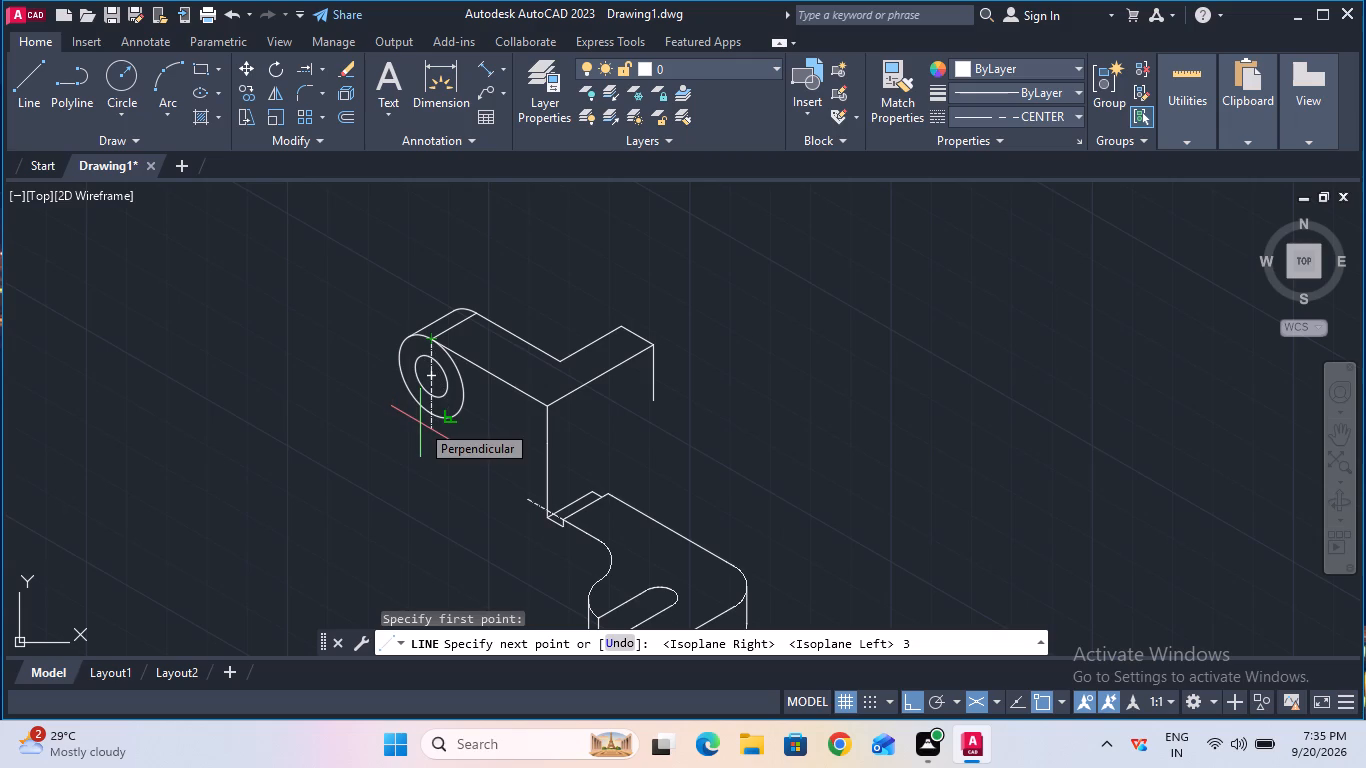
key(4)
key(Return)
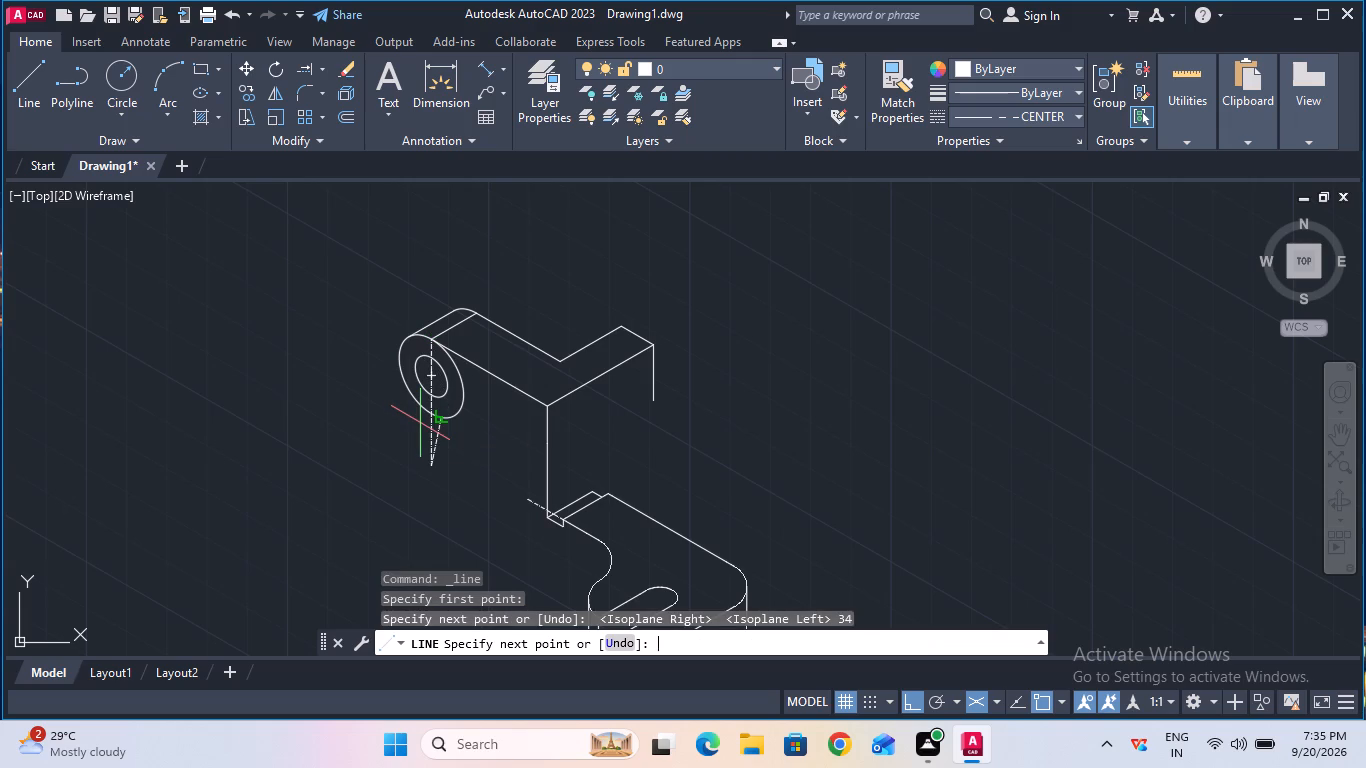
key(Escape)
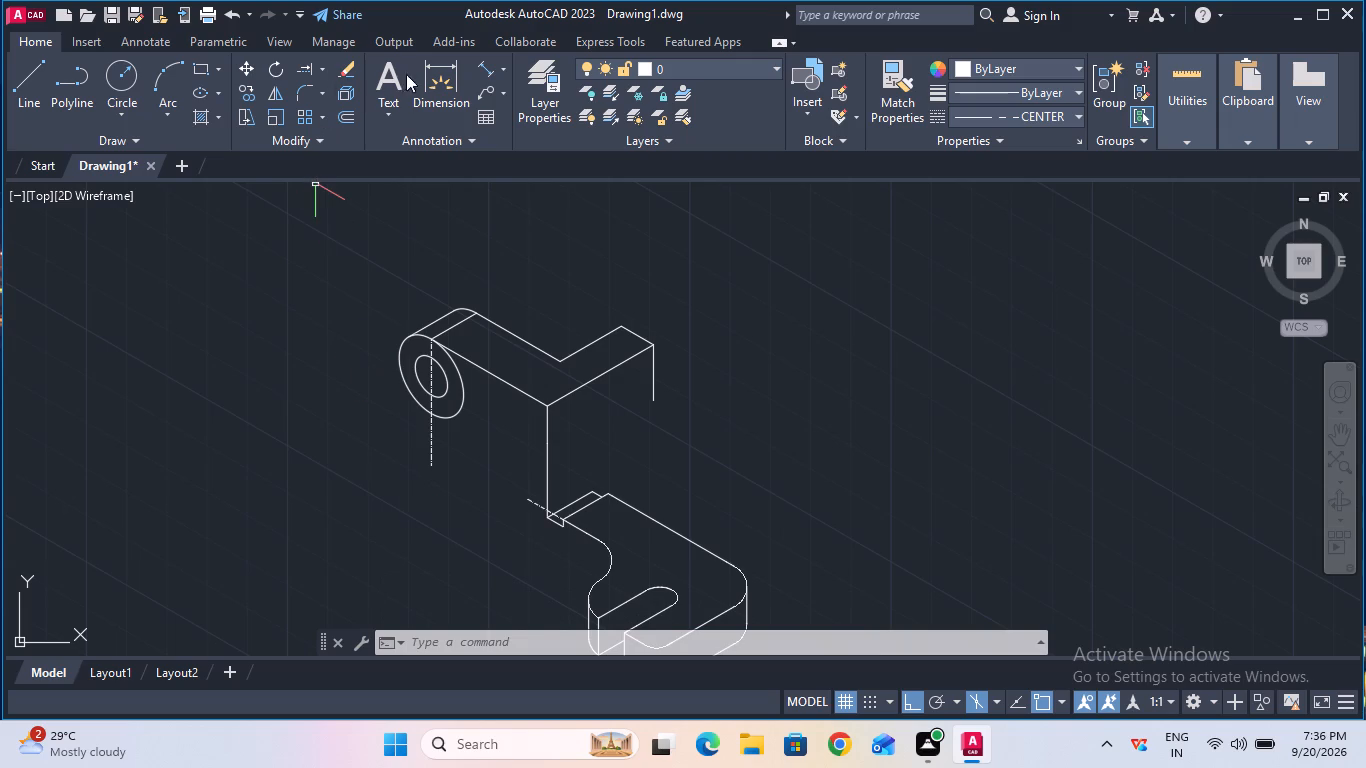
Measure the length of the vertical centre line through the hole with an aligned dimension, without placing it.
click(483, 71)
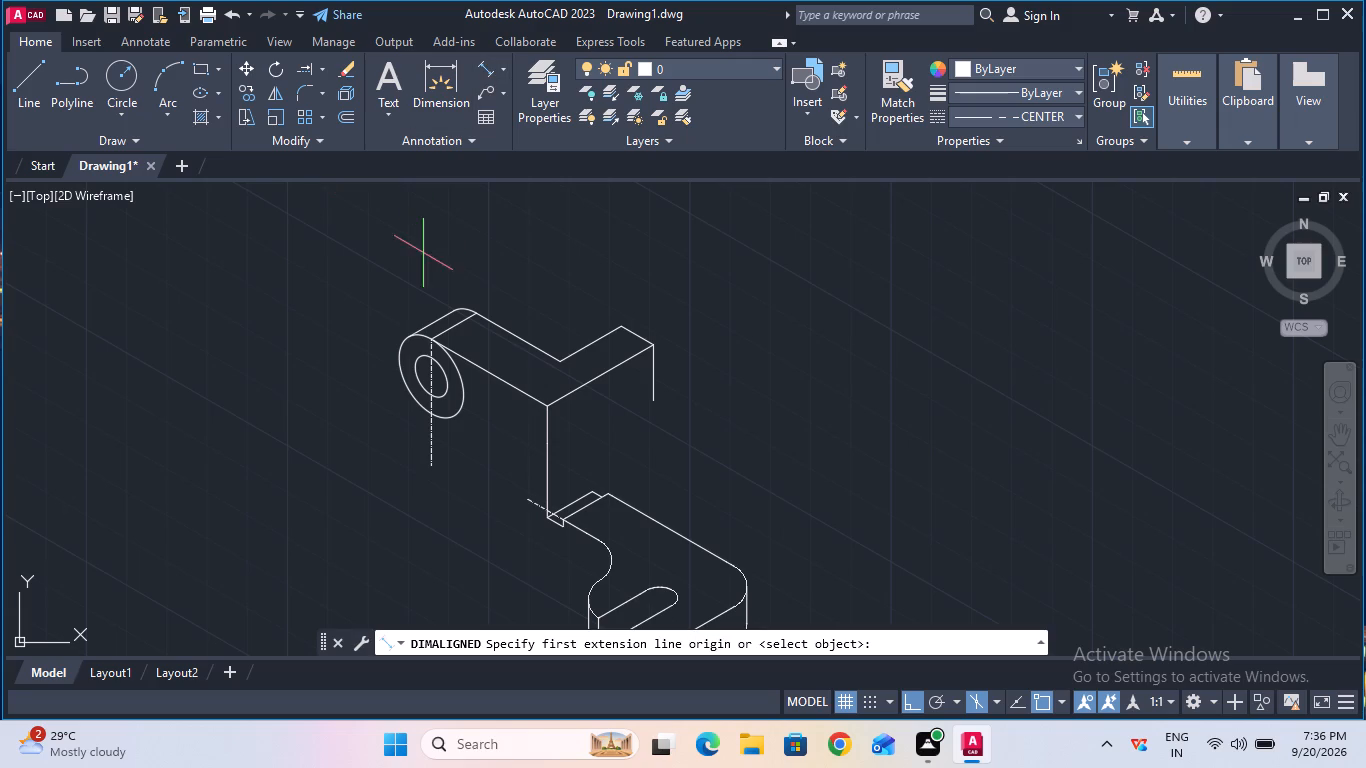
click(431, 342)
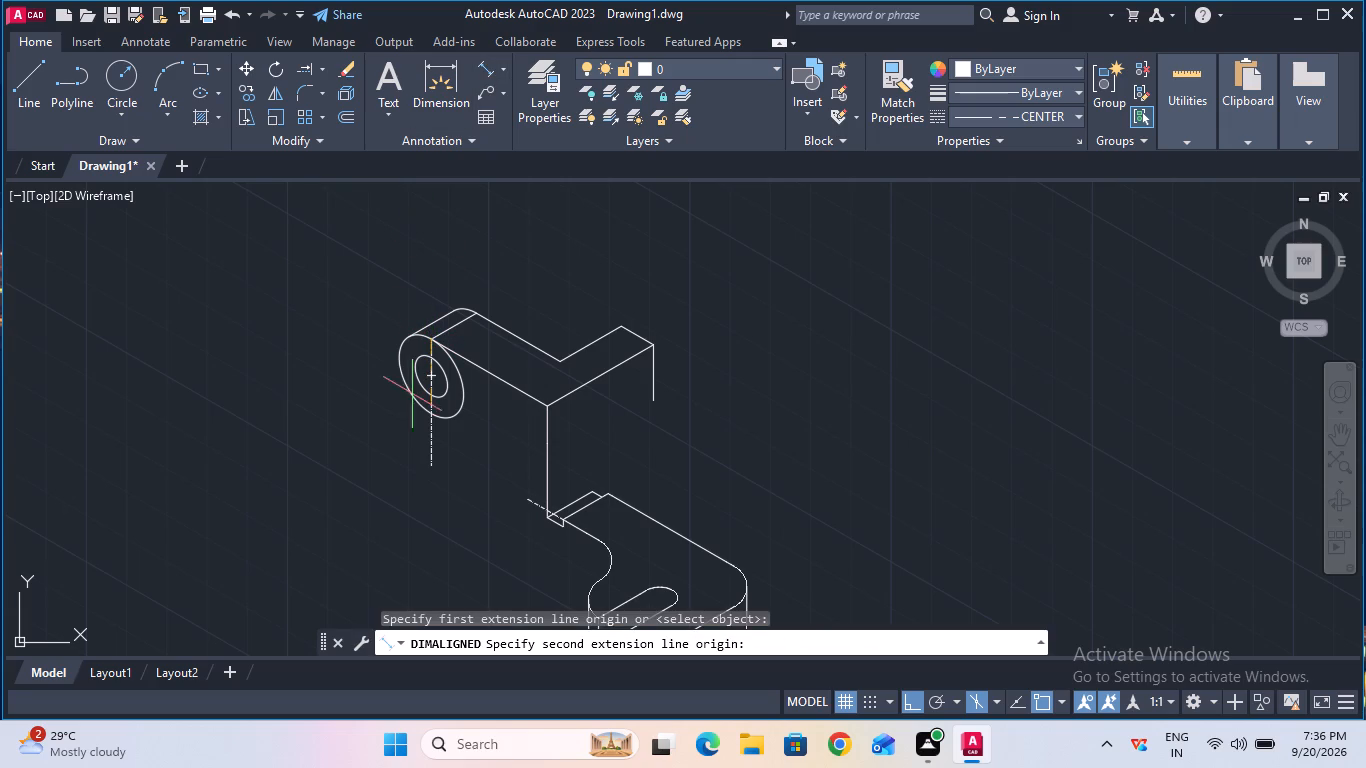
click(430, 466)
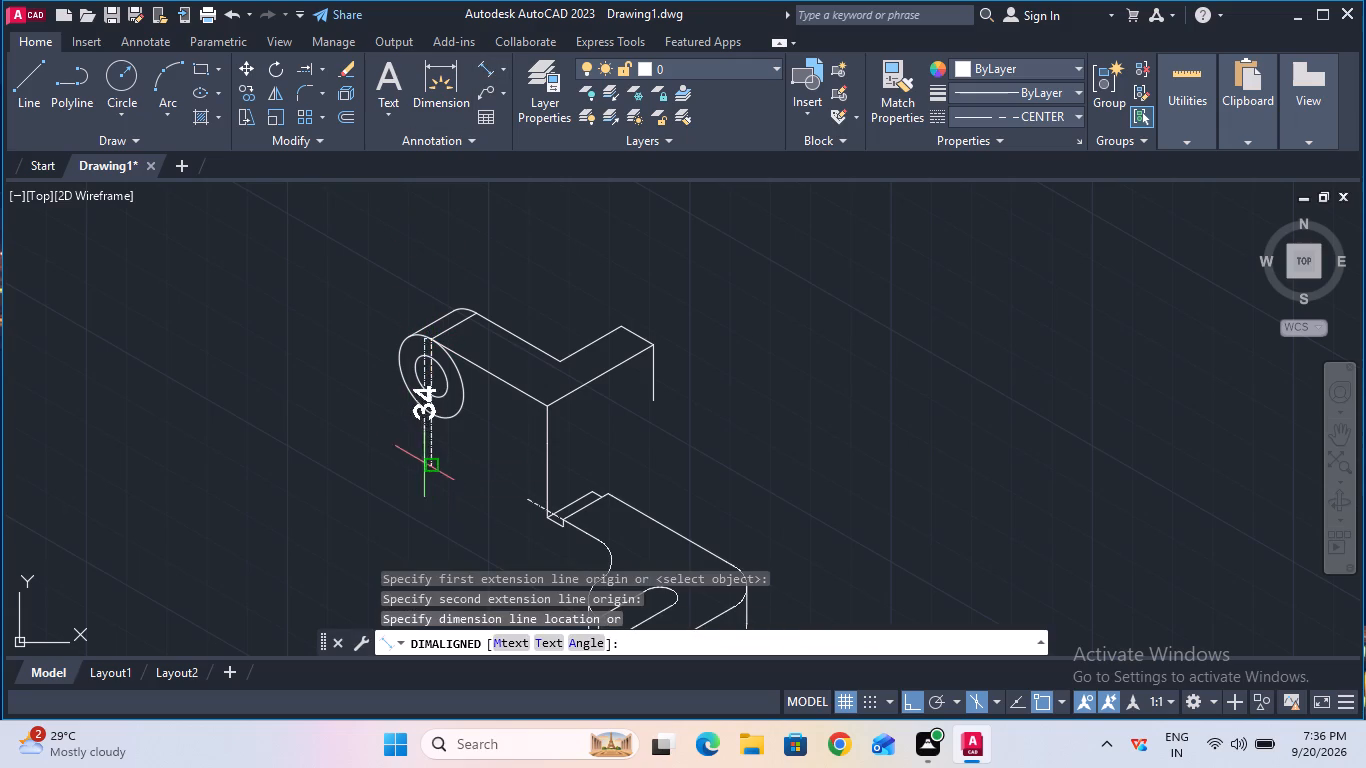
key(Escape)
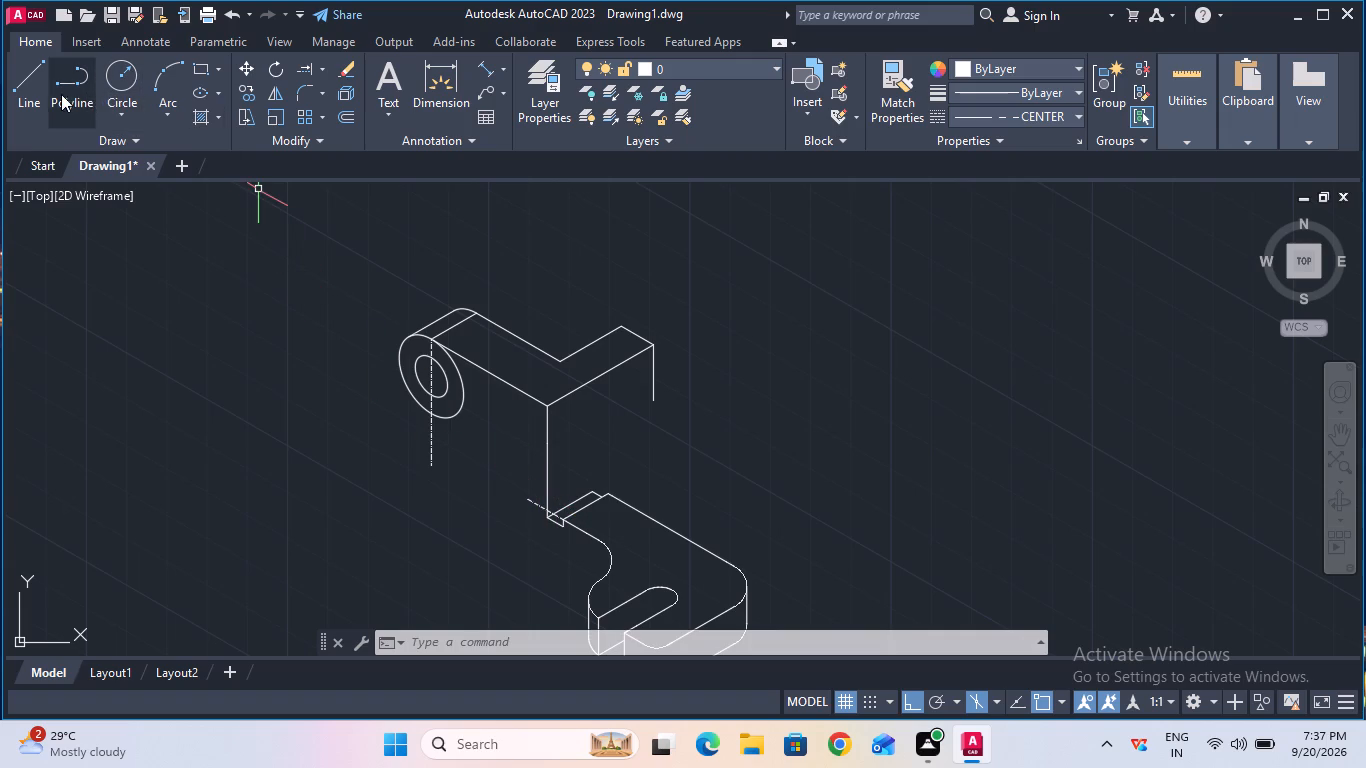
Draw a 40 mm vertical CENTER-linetype line down from the free end of the 11 mm centre line at the plate's step.
click(35, 92)
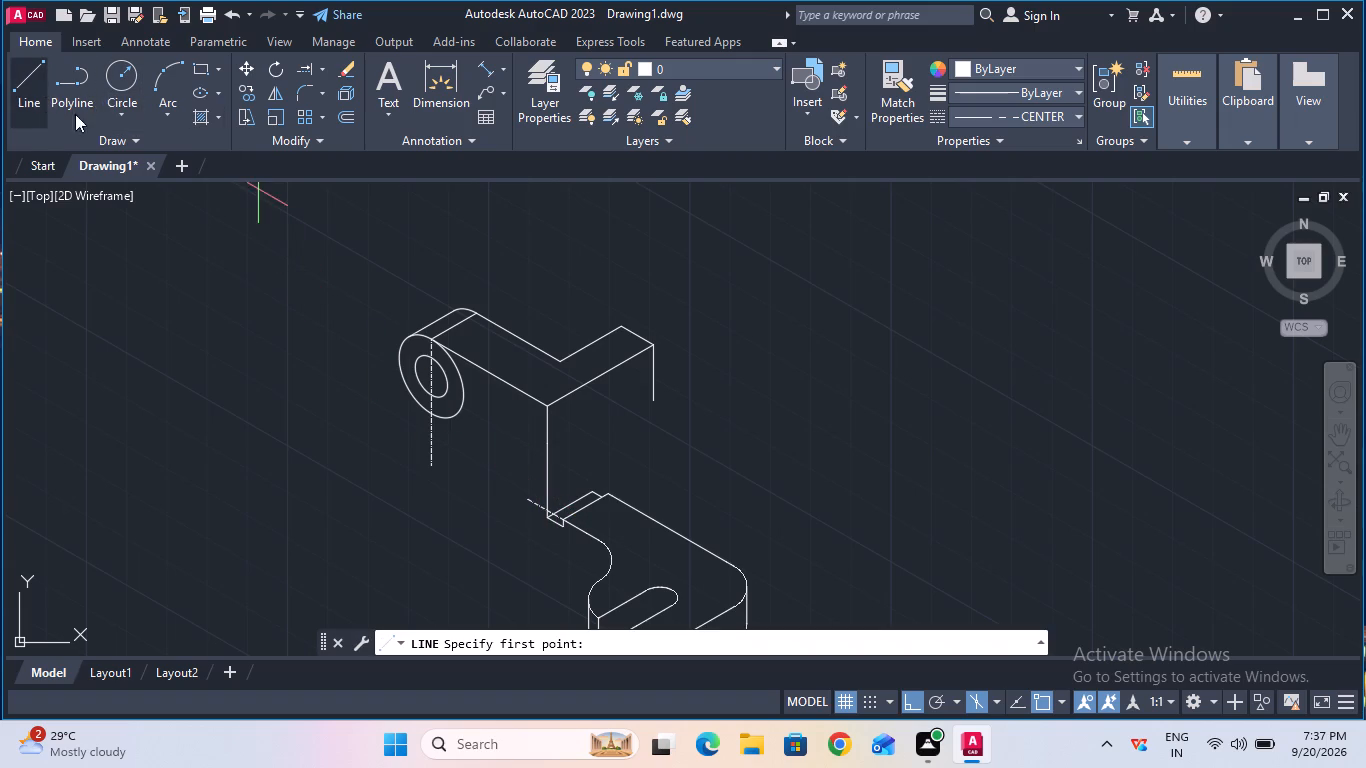
click(523, 496)
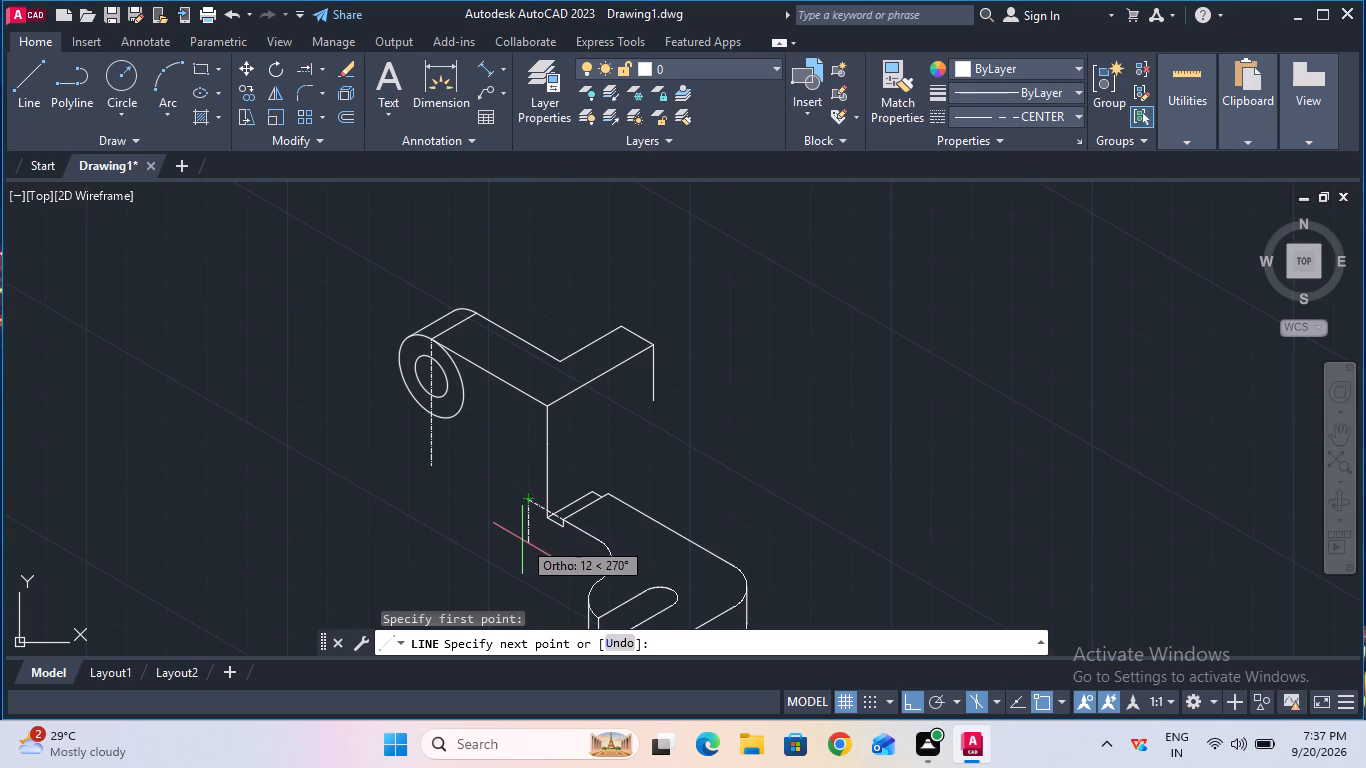
key(4)
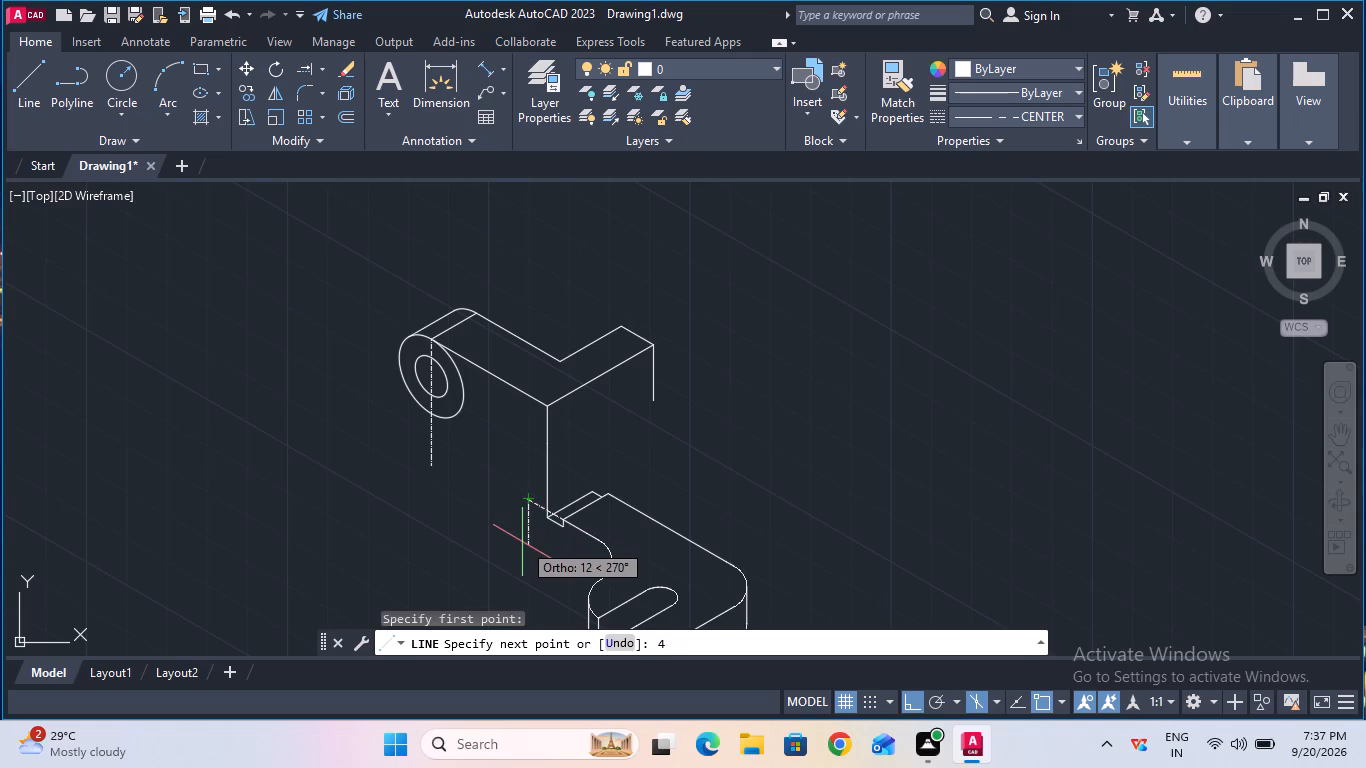
key(0)
key(Return)
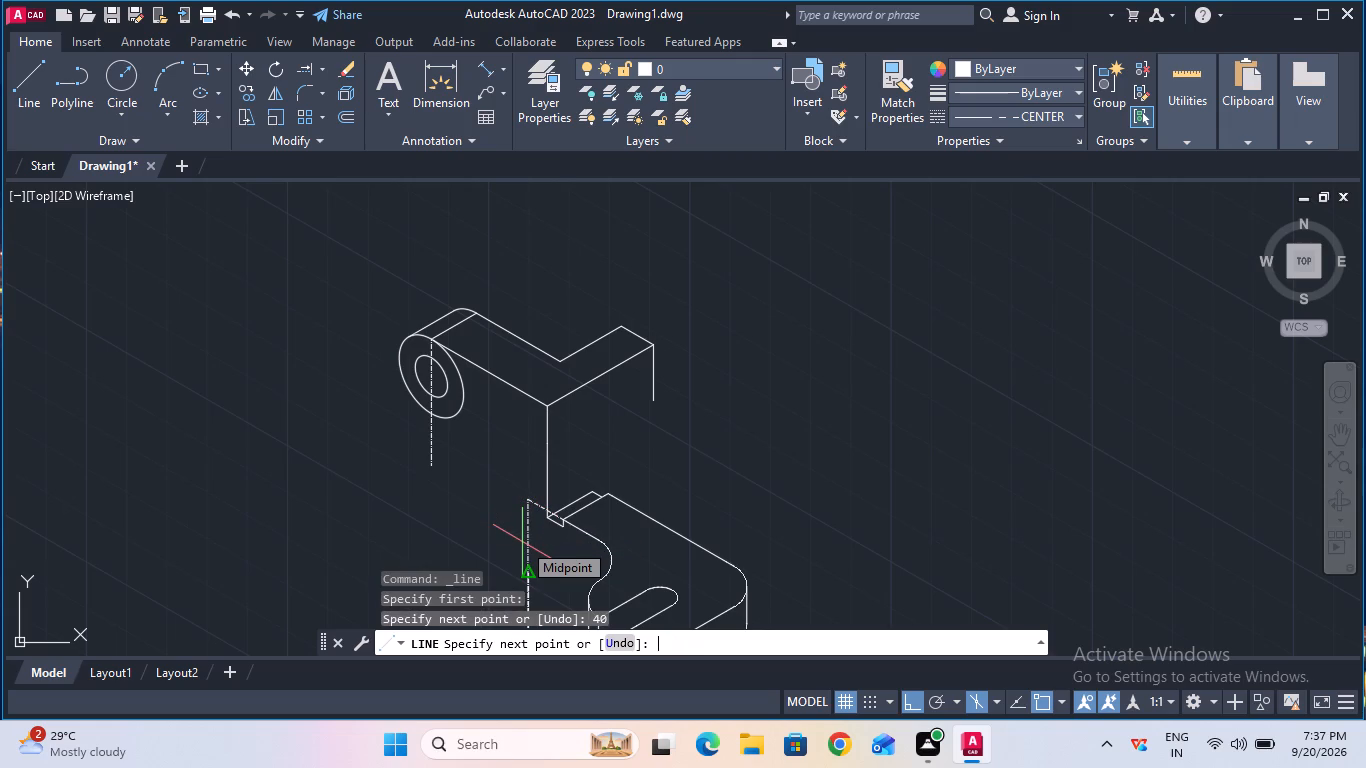
key(Escape)
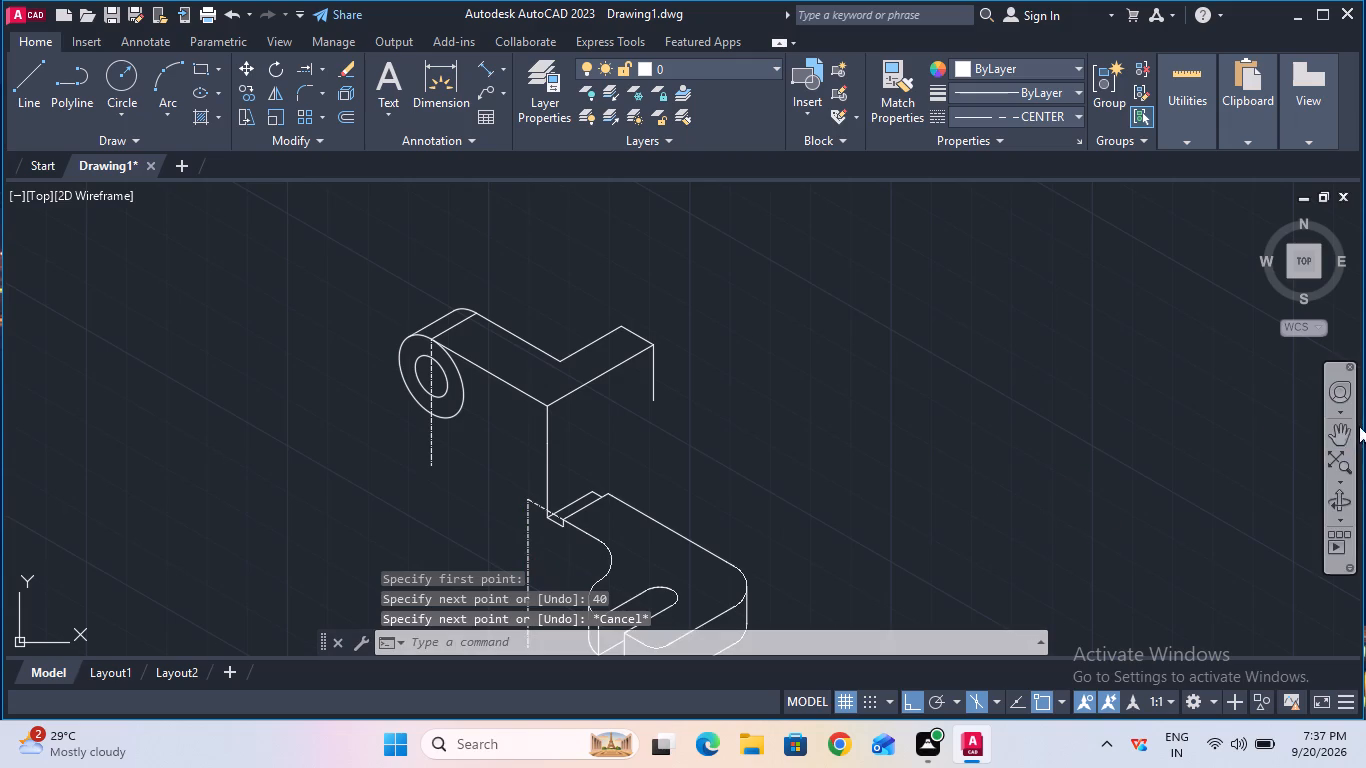
On the top isoplane, draw a 36 mm CENTER-linetype line from the hole's centre, parallel to the arm, toward the upright's vertical edge.
click(1346, 431)
drag(754, 463, 751, 454)
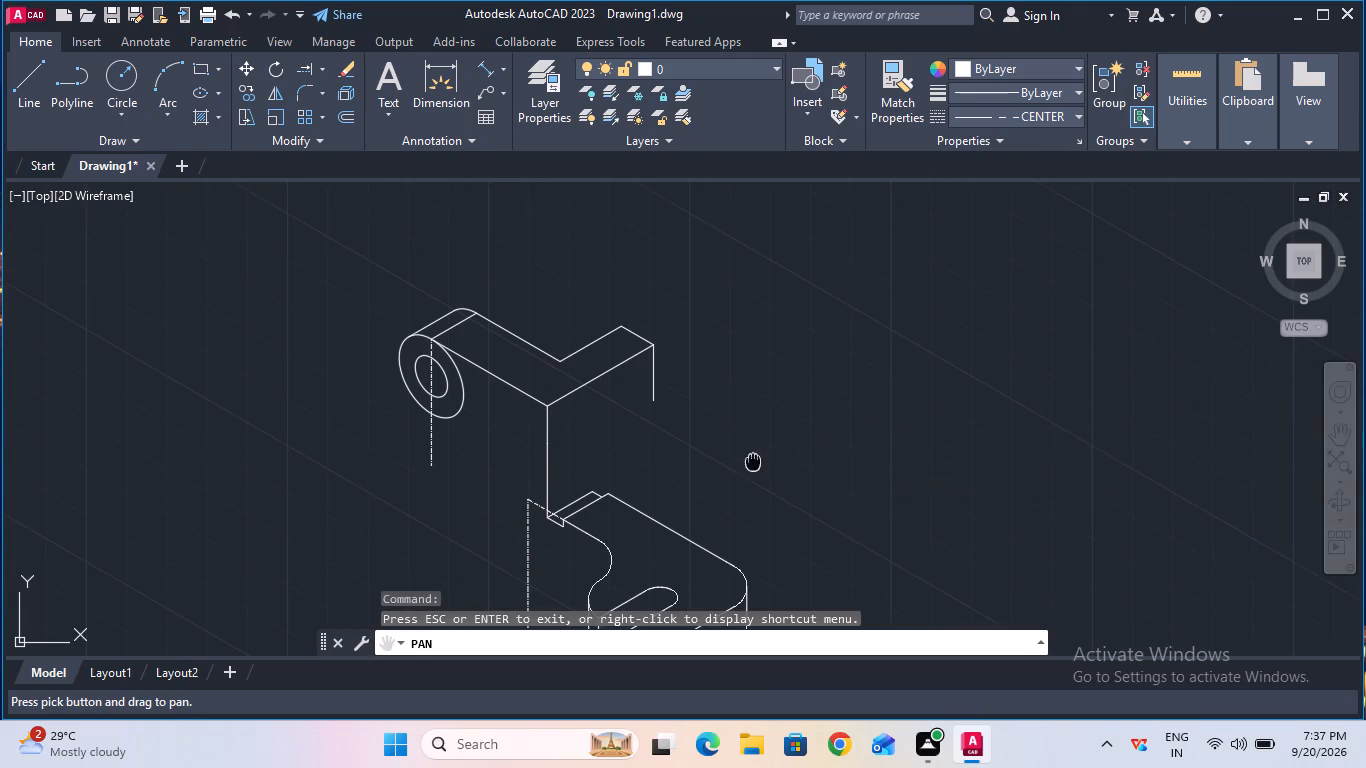
drag(751, 454, 763, 358)
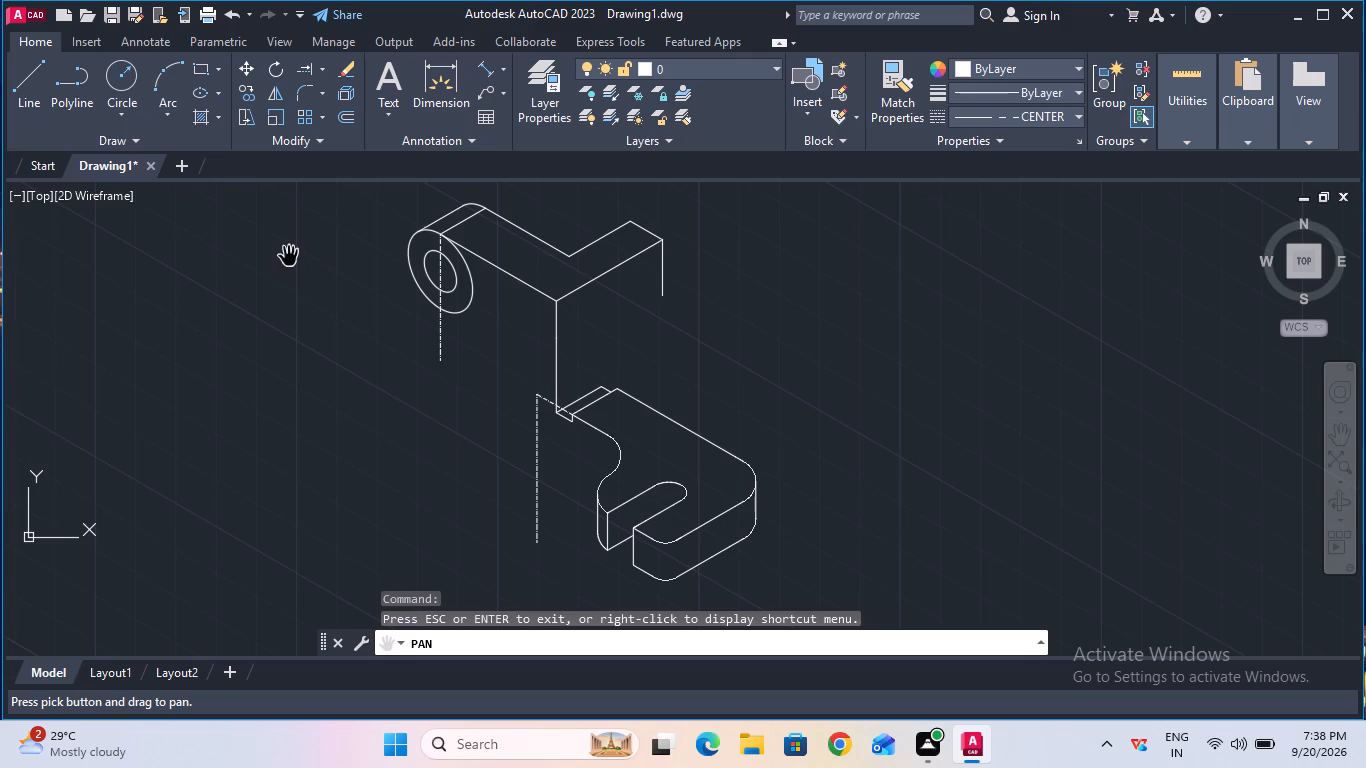
click(33, 94)
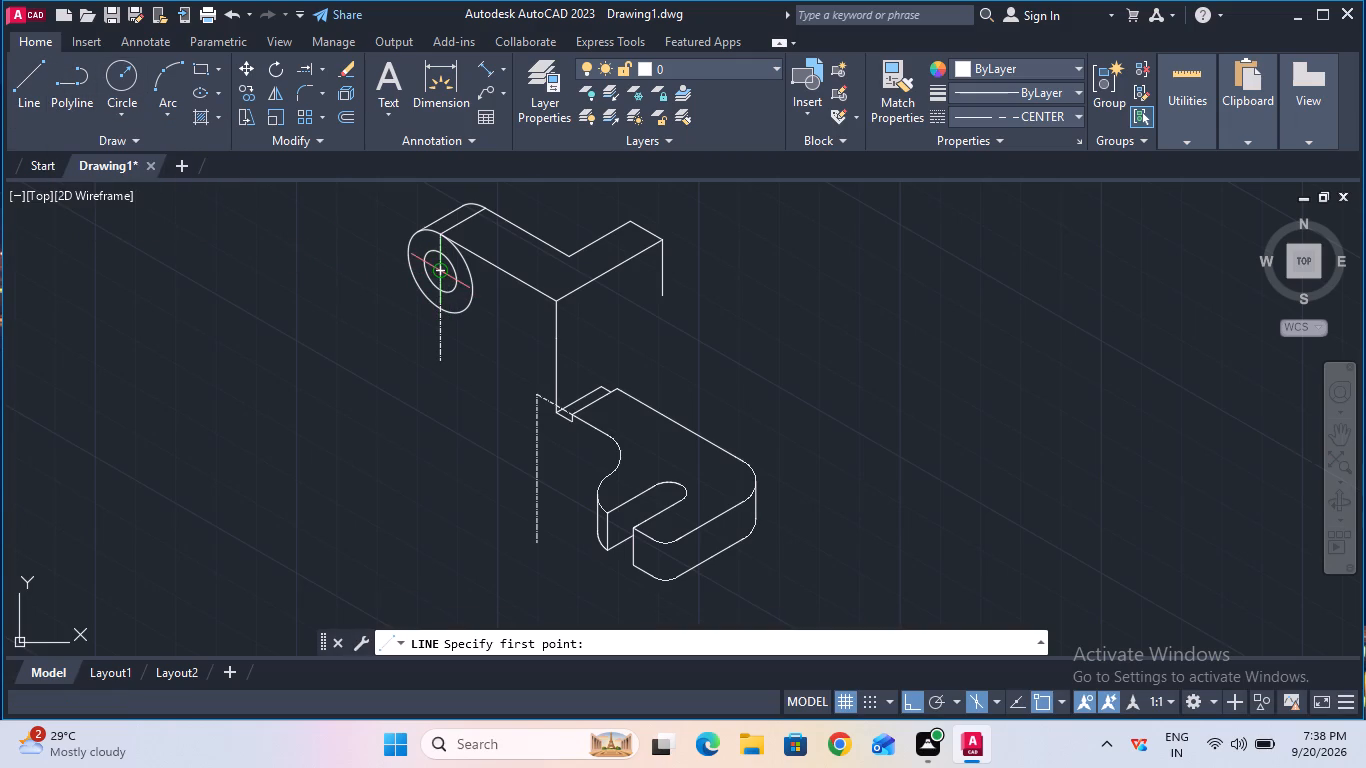
key(F5)
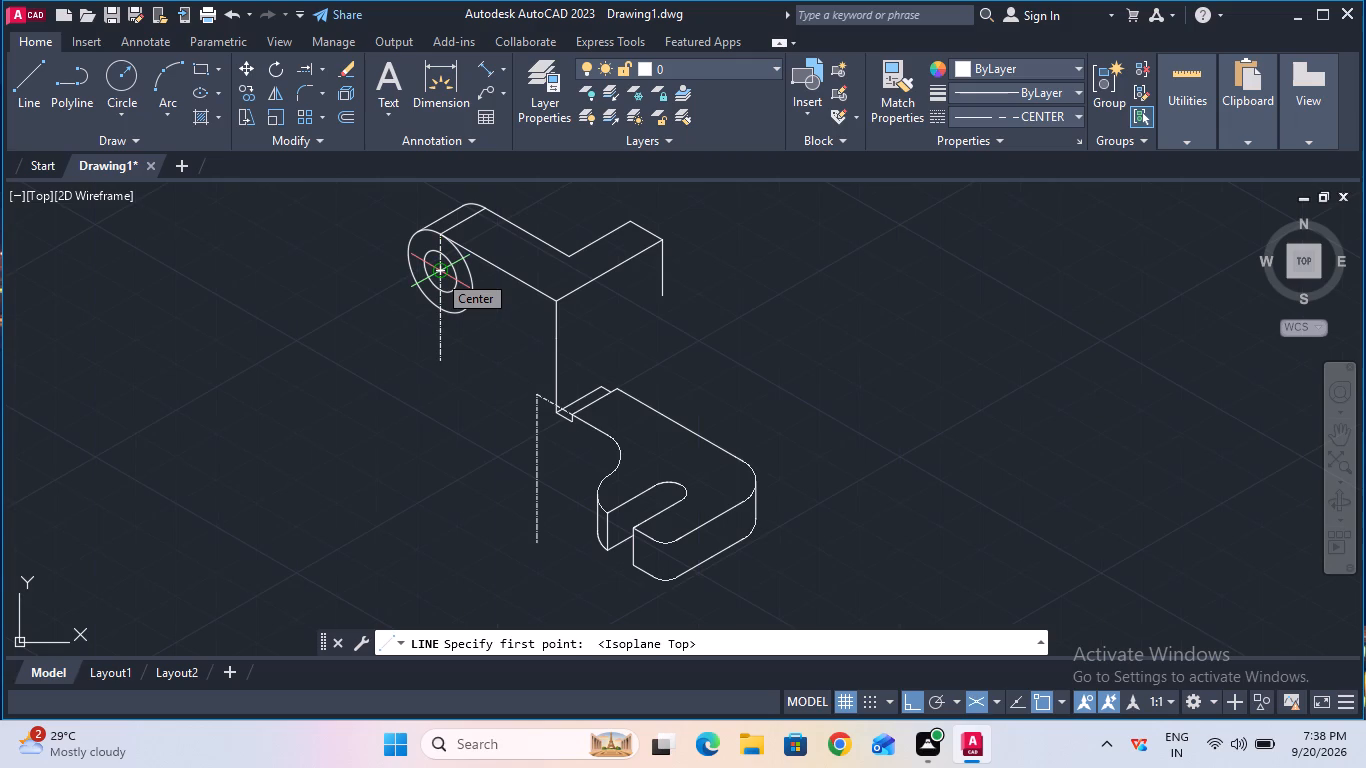
click(437, 273)
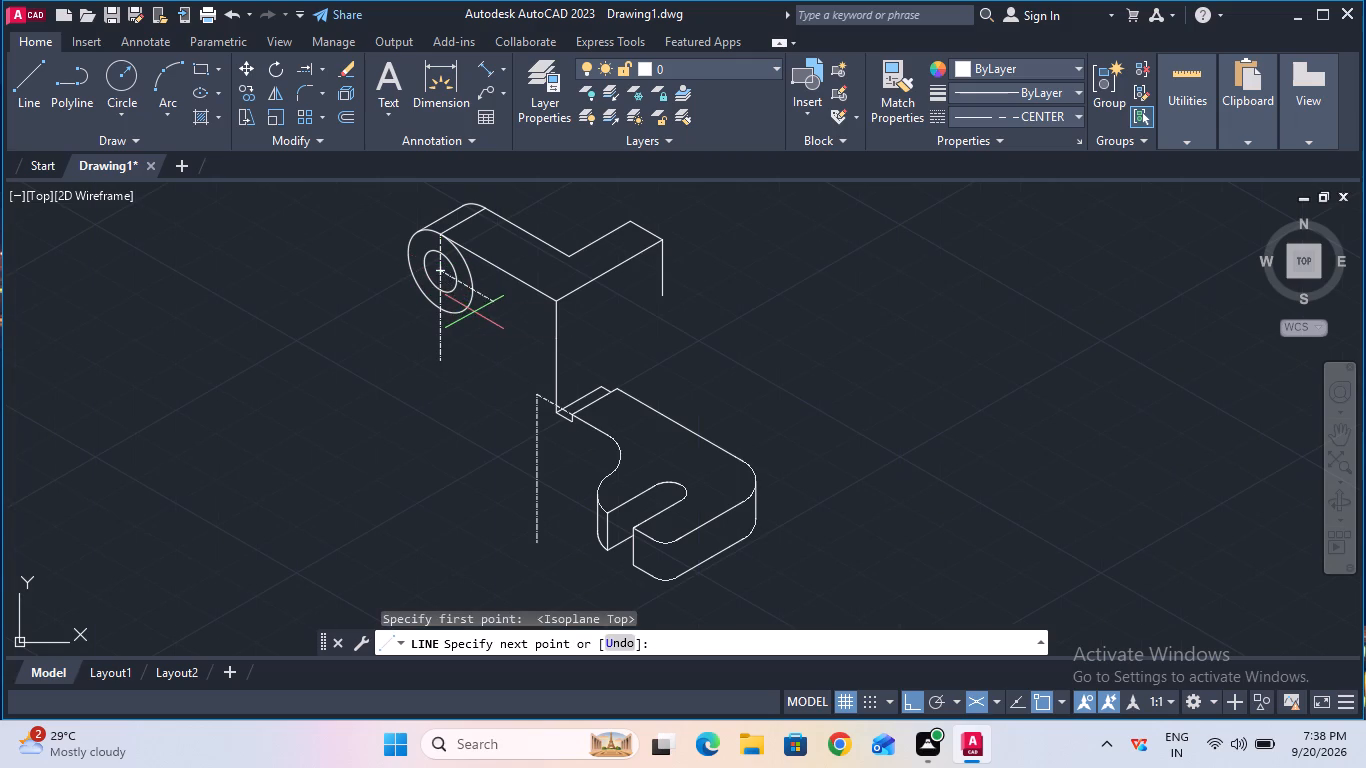
text(36)
key(Return)
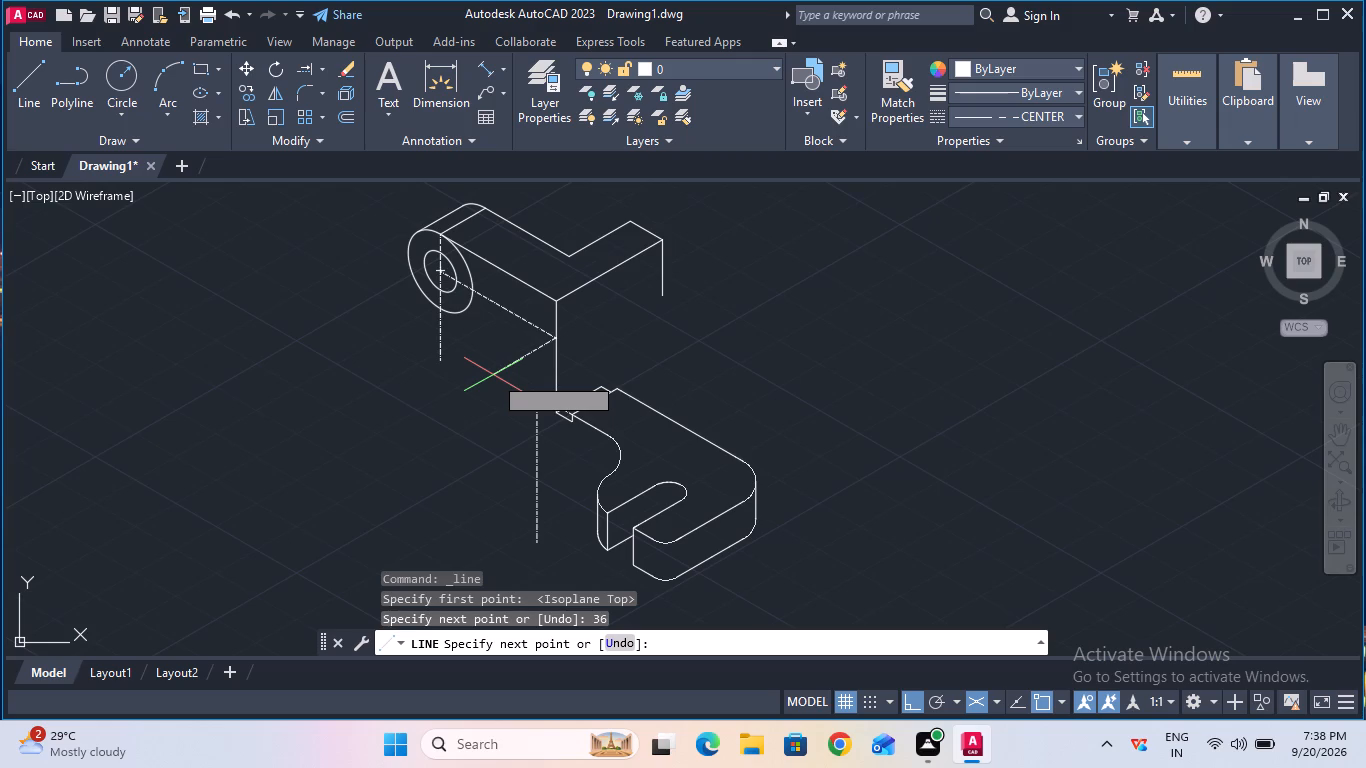
key(Escape)
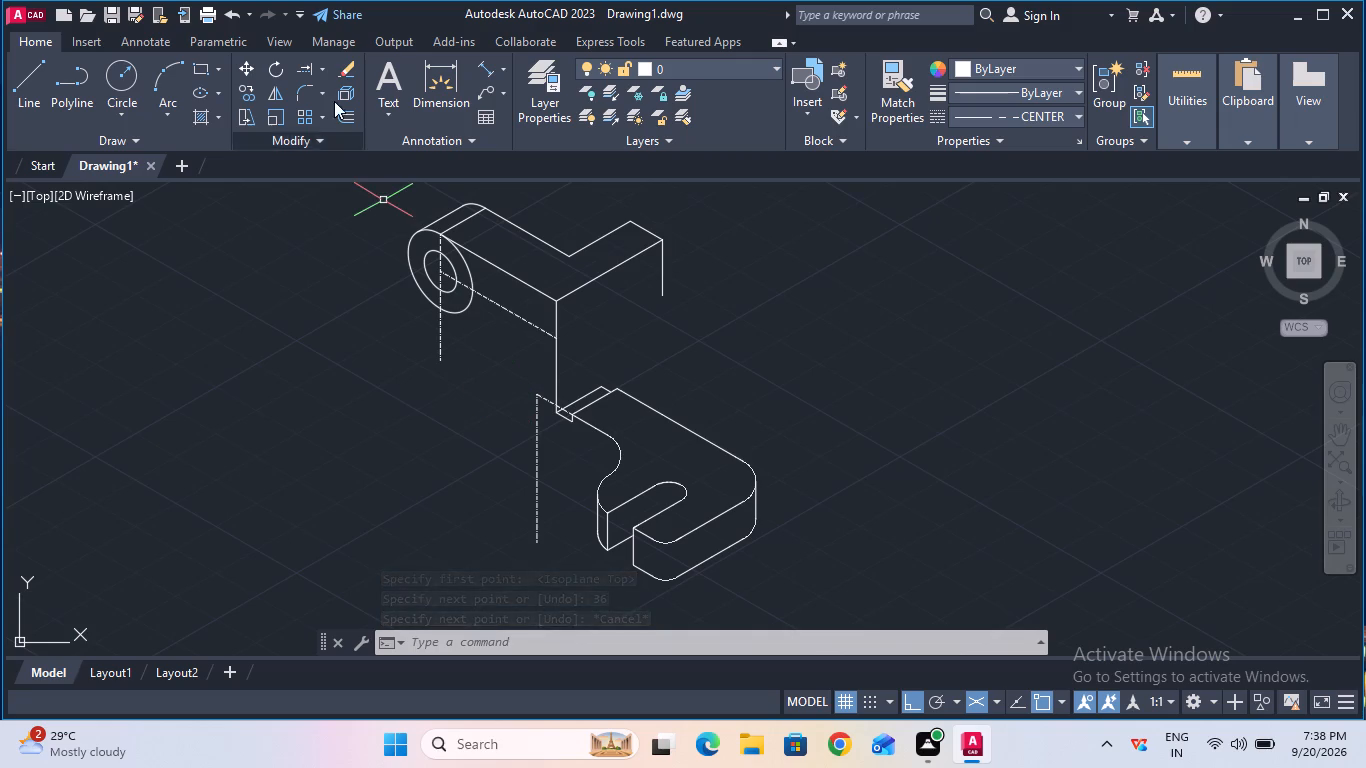
Measure from the top of the 40 mm vertical centre line to the 36 mm centre line's end at the upright with an aligned dimension, without placing it.
click(485, 61)
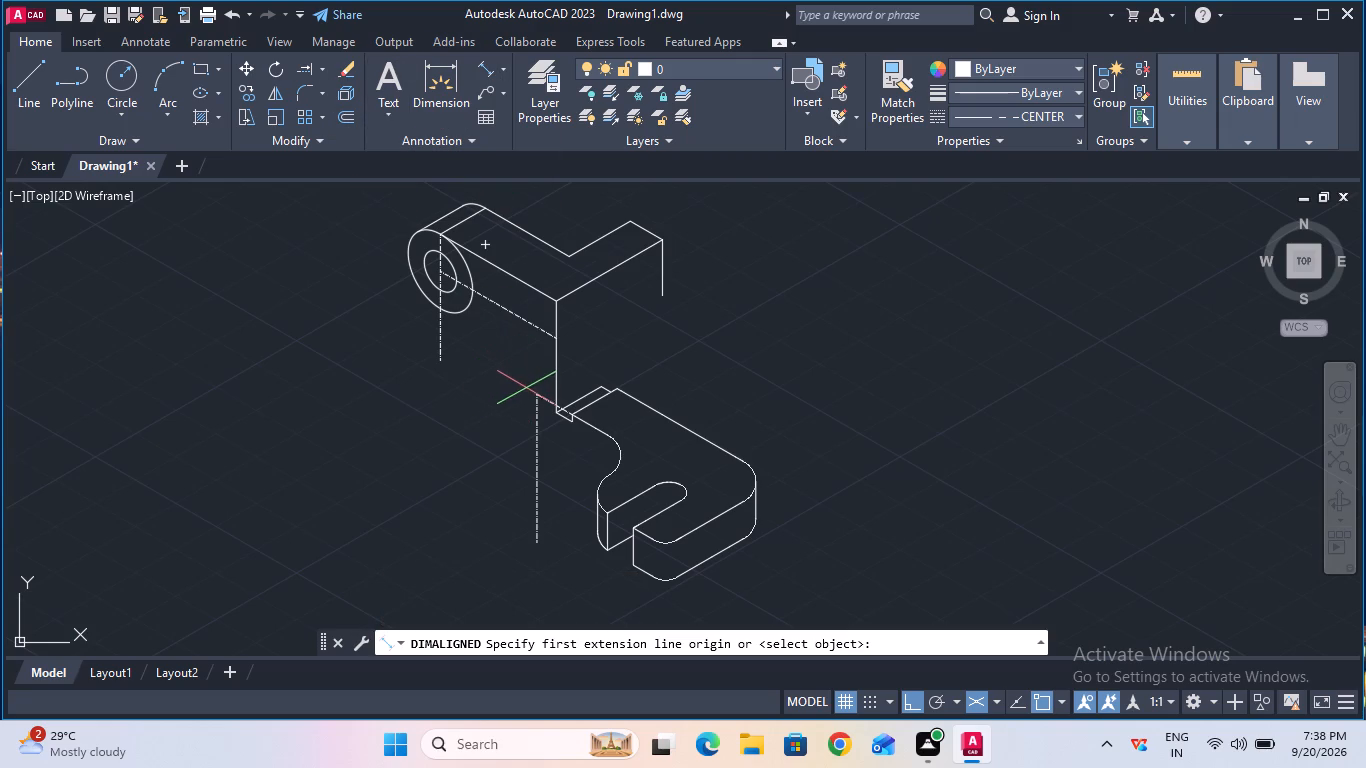
click(538, 395)
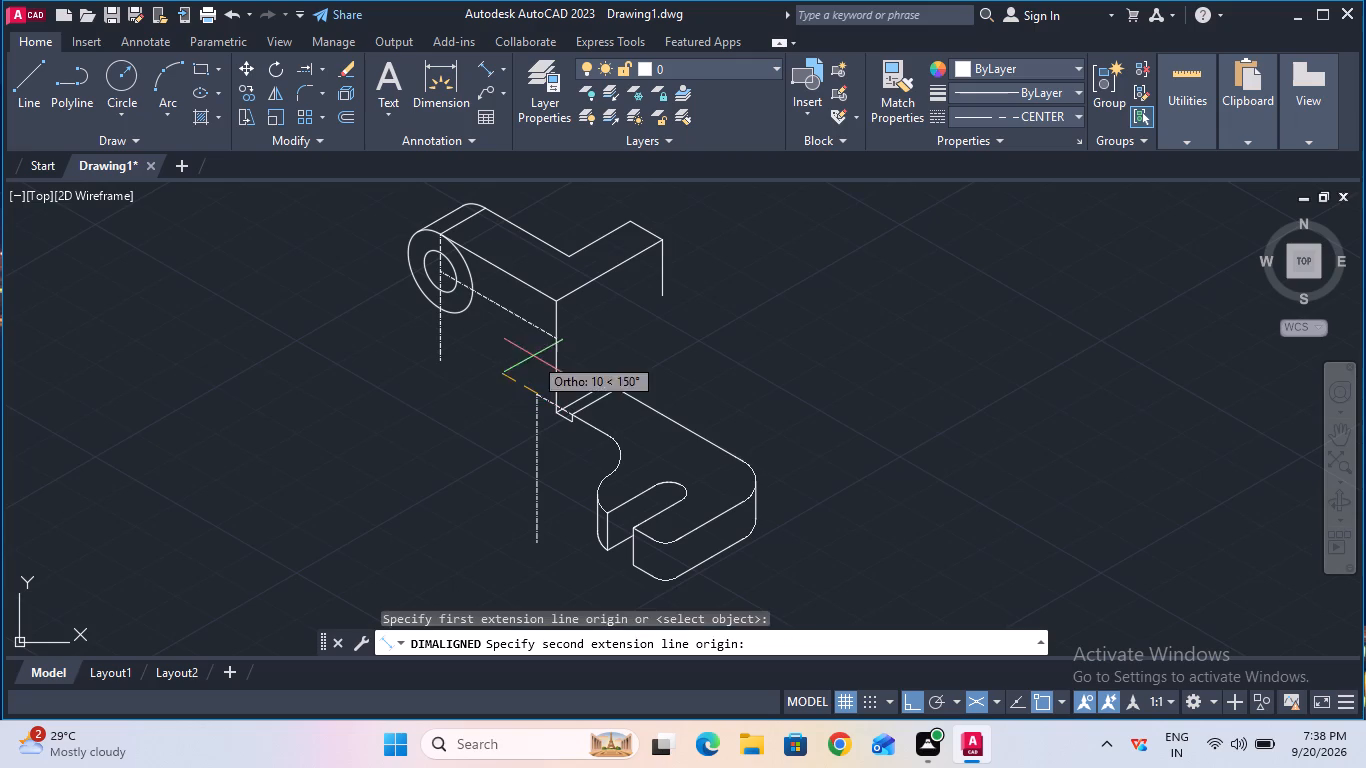
key(F5)
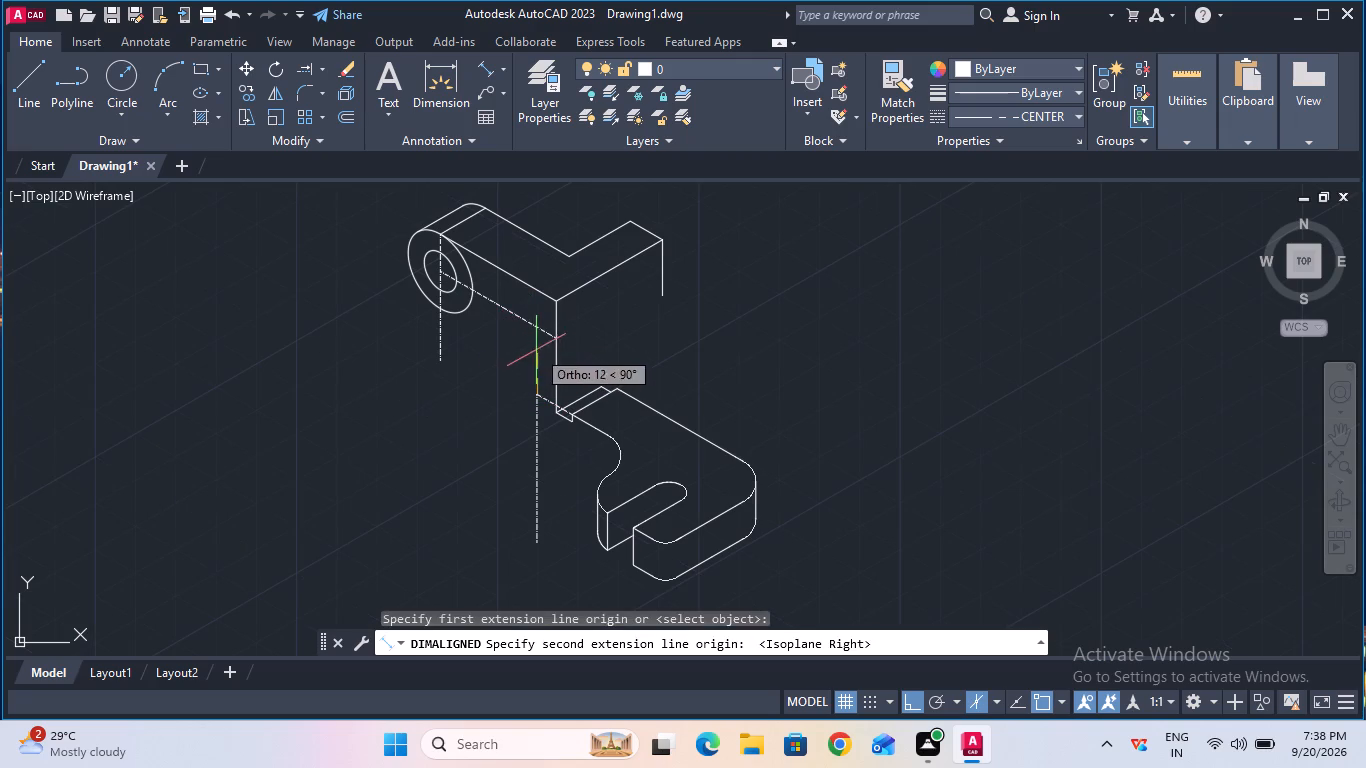
click(535, 328)
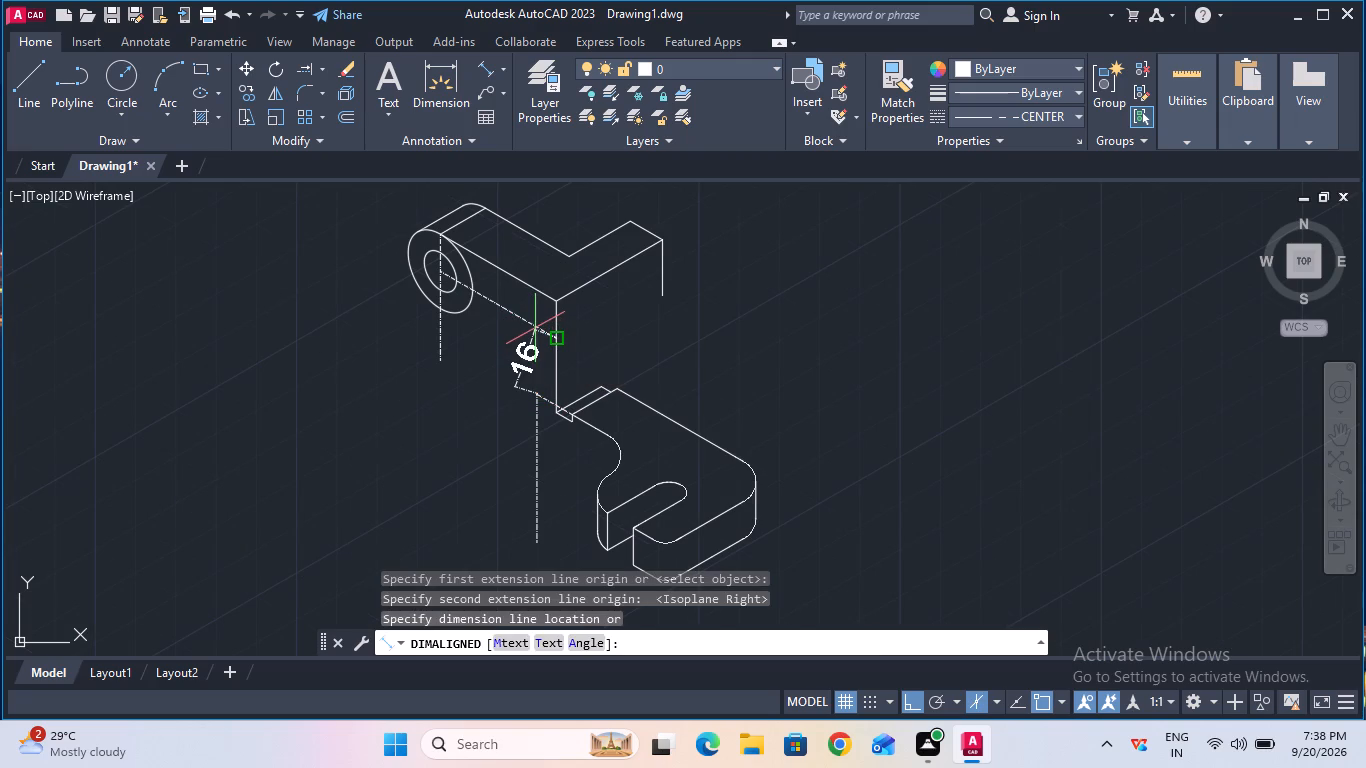
key(Escape)
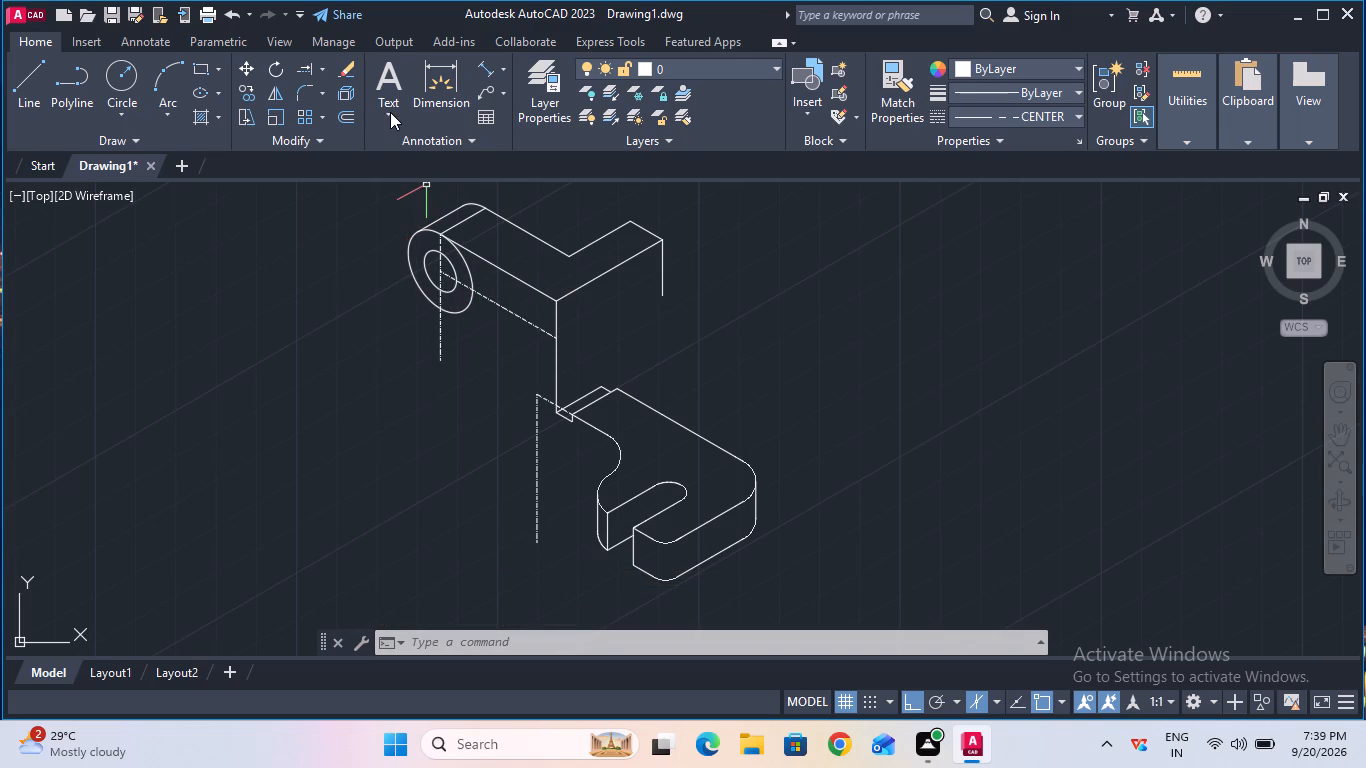
Measure along the 11 mm centre line from the upright's vertical edge to its free end with an aligned dimension, without placing it.
click(478, 70)
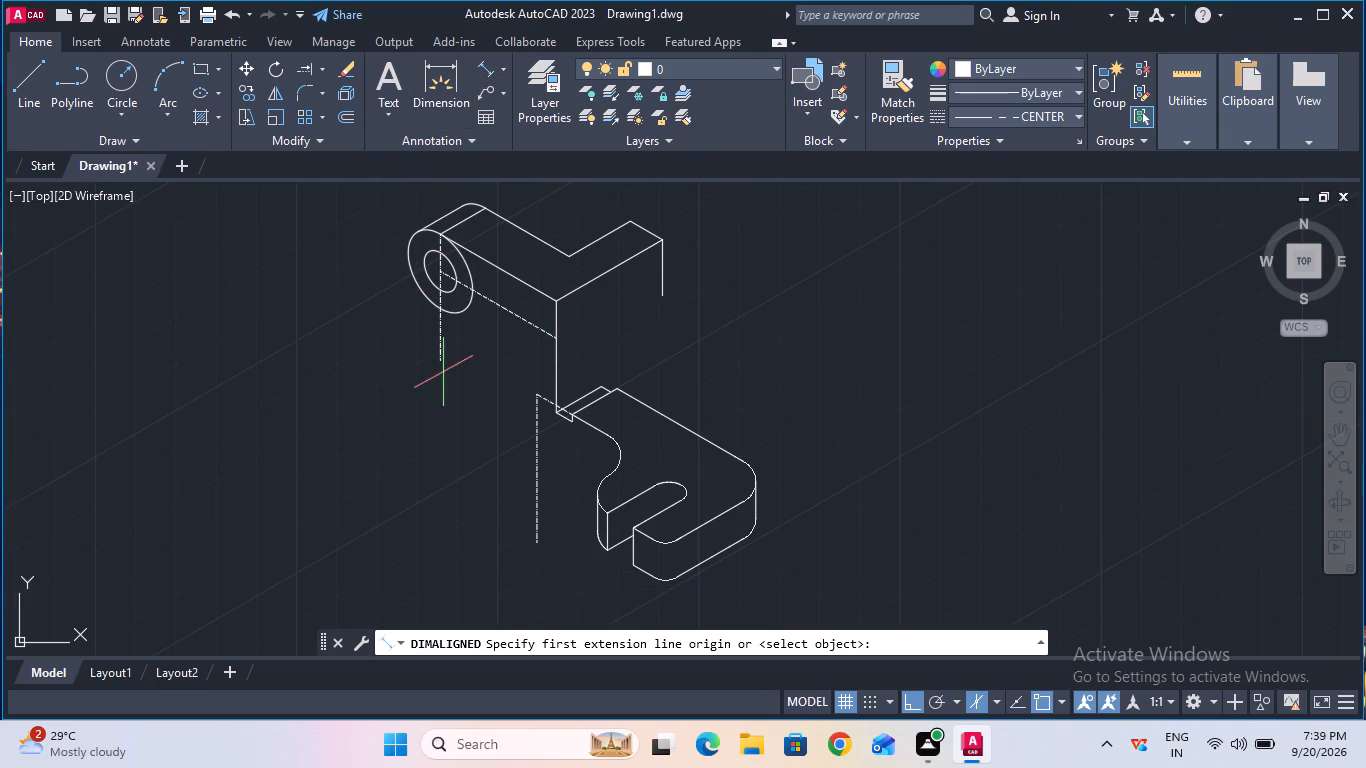
double_click(550, 404)
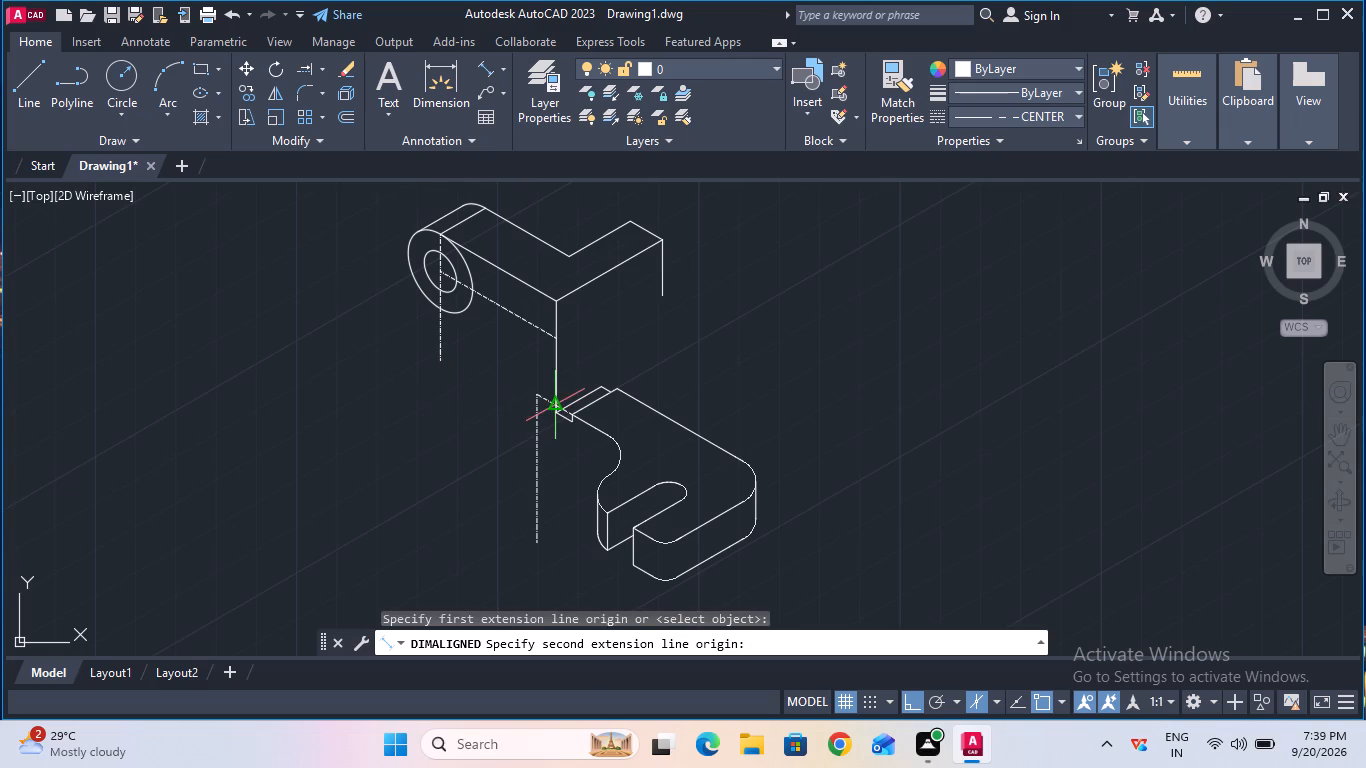
click(541, 396)
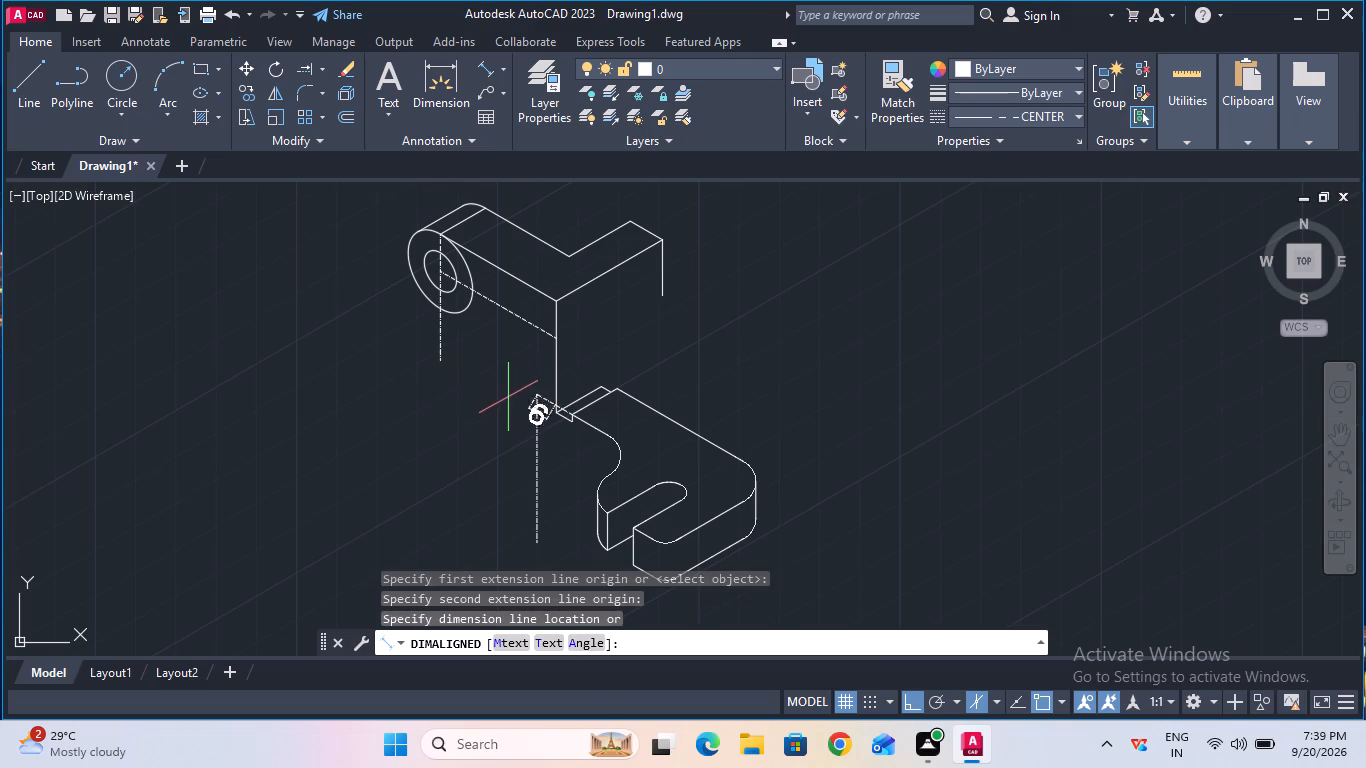
key(Escape)
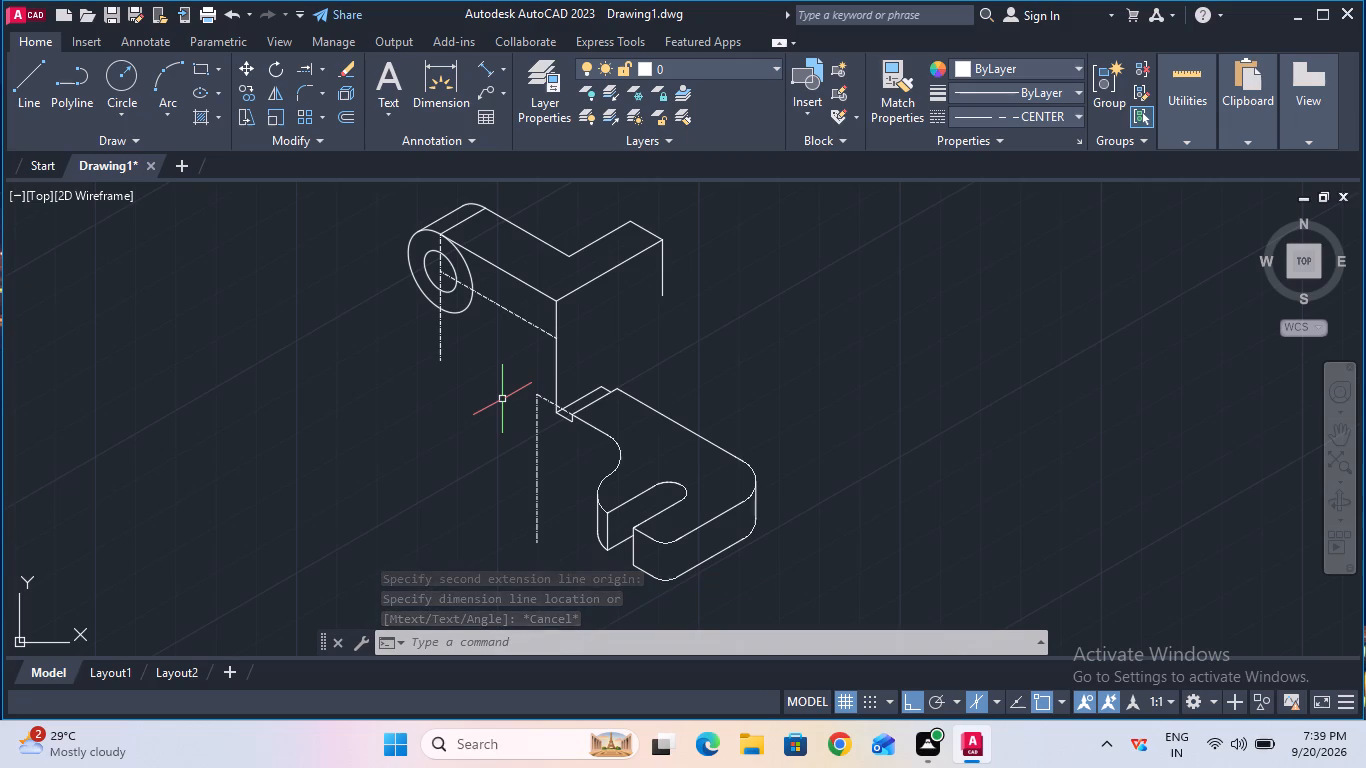
click(485, 68)
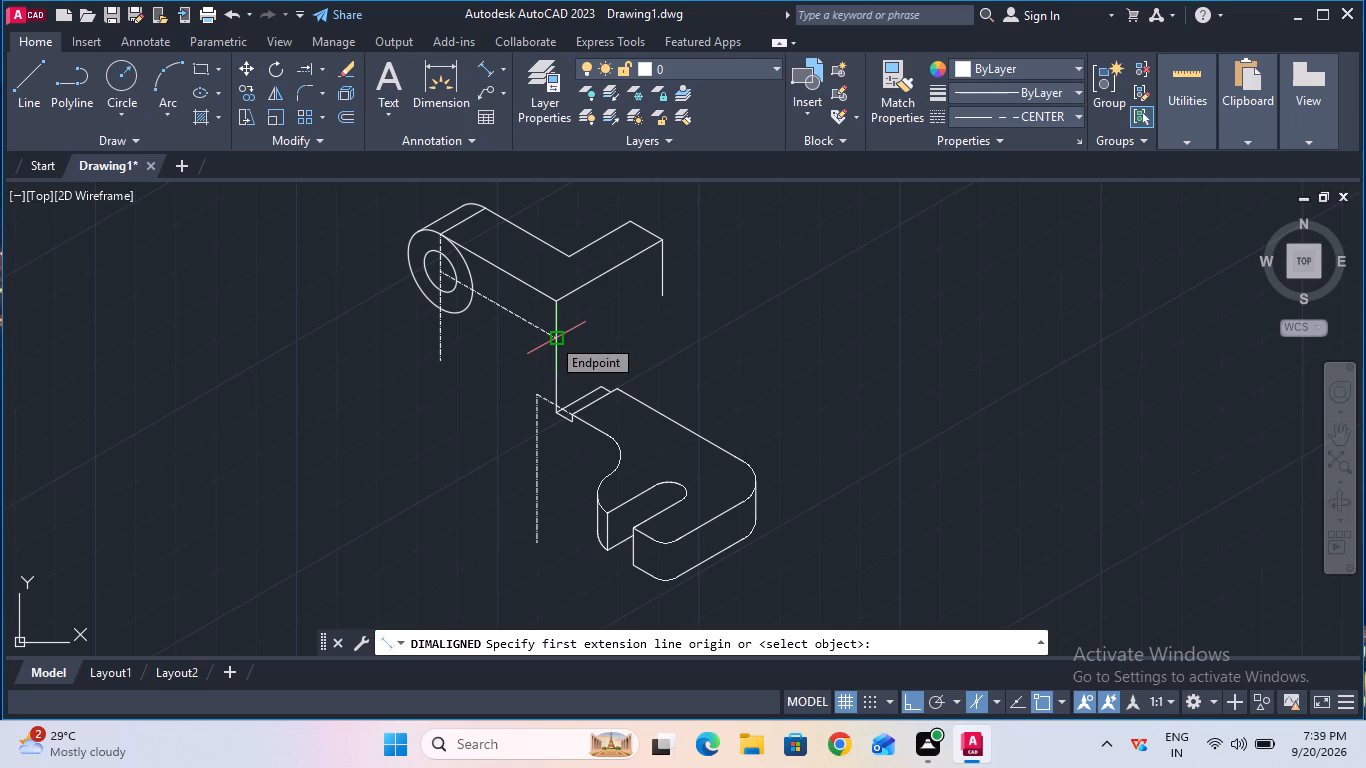
key(Escape)
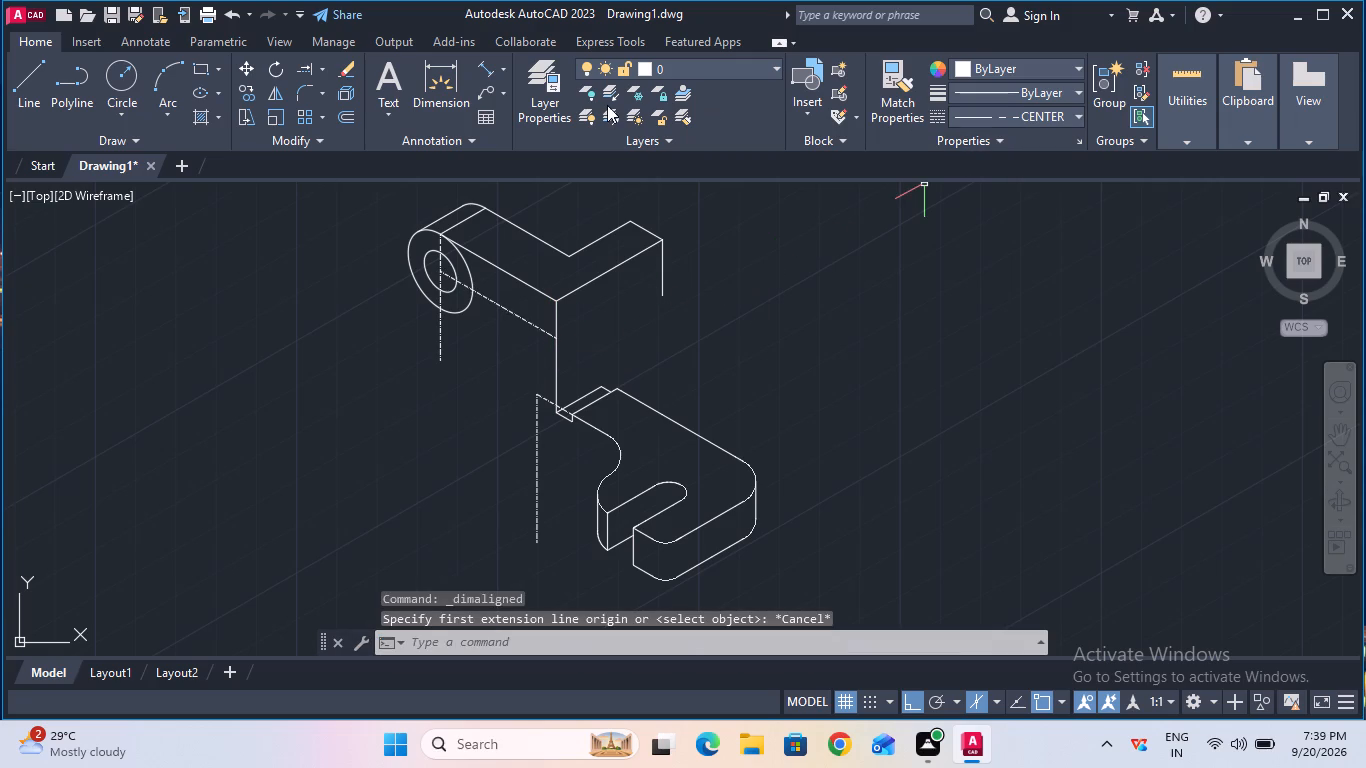
On the right isoplane, draw a 6 mm CENTER-linetype line from the 36 mm centre line's end at the upright's vertical edge.
click(37, 105)
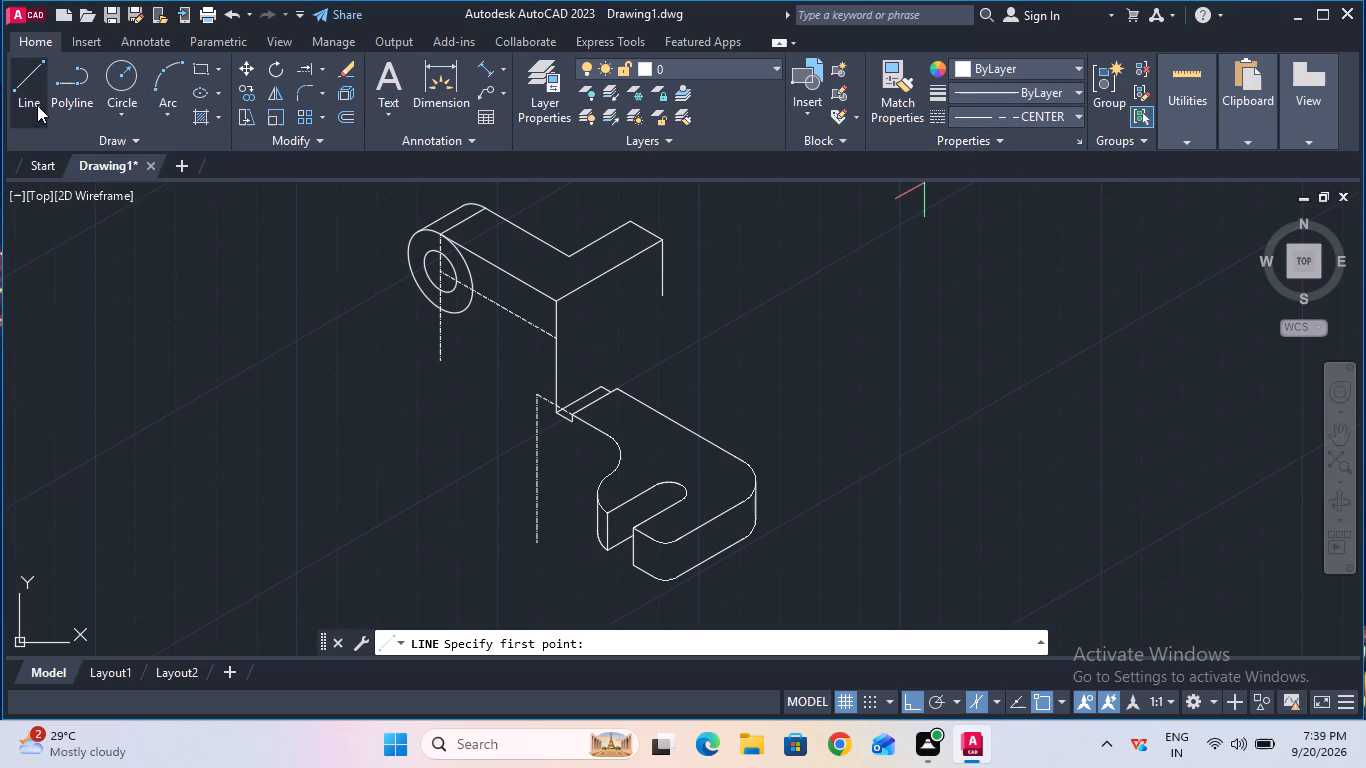
click(558, 334)
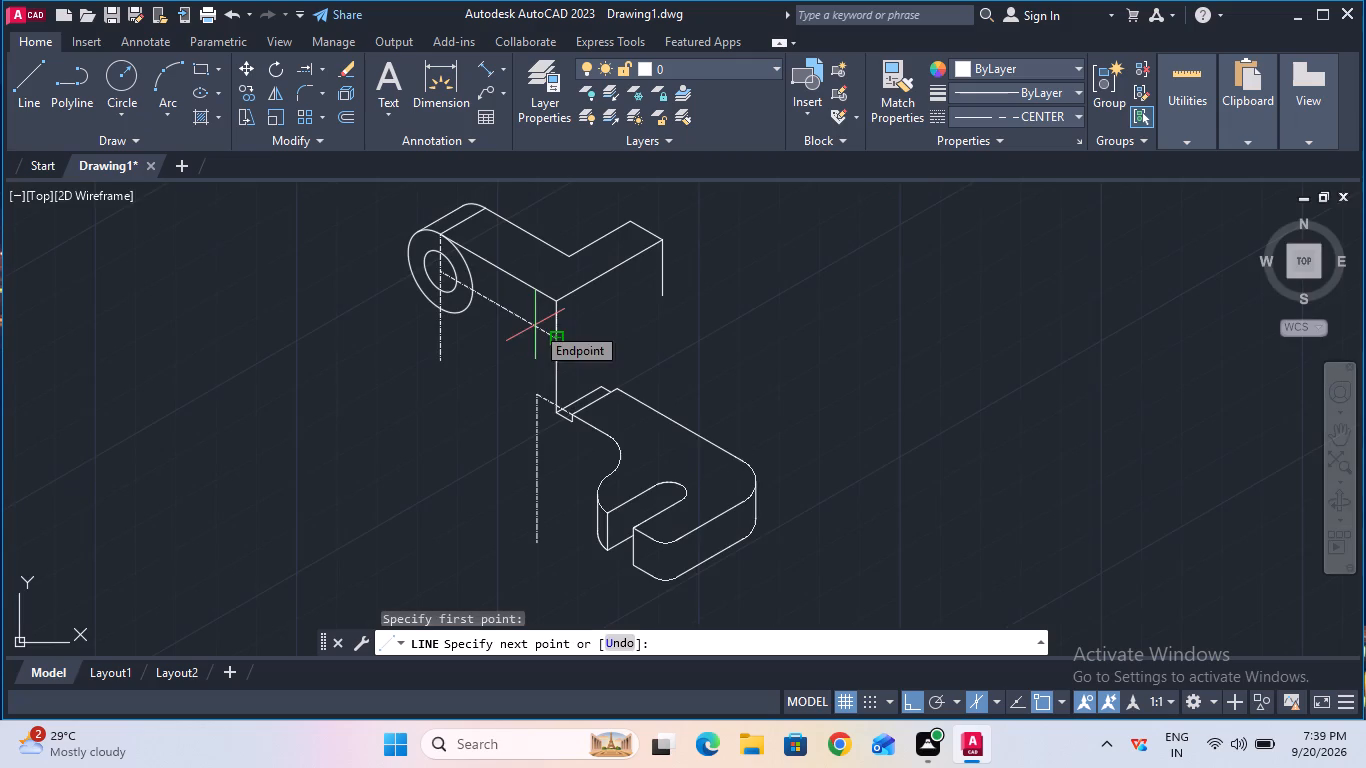
key(6)
key(Return)
key(Escape)
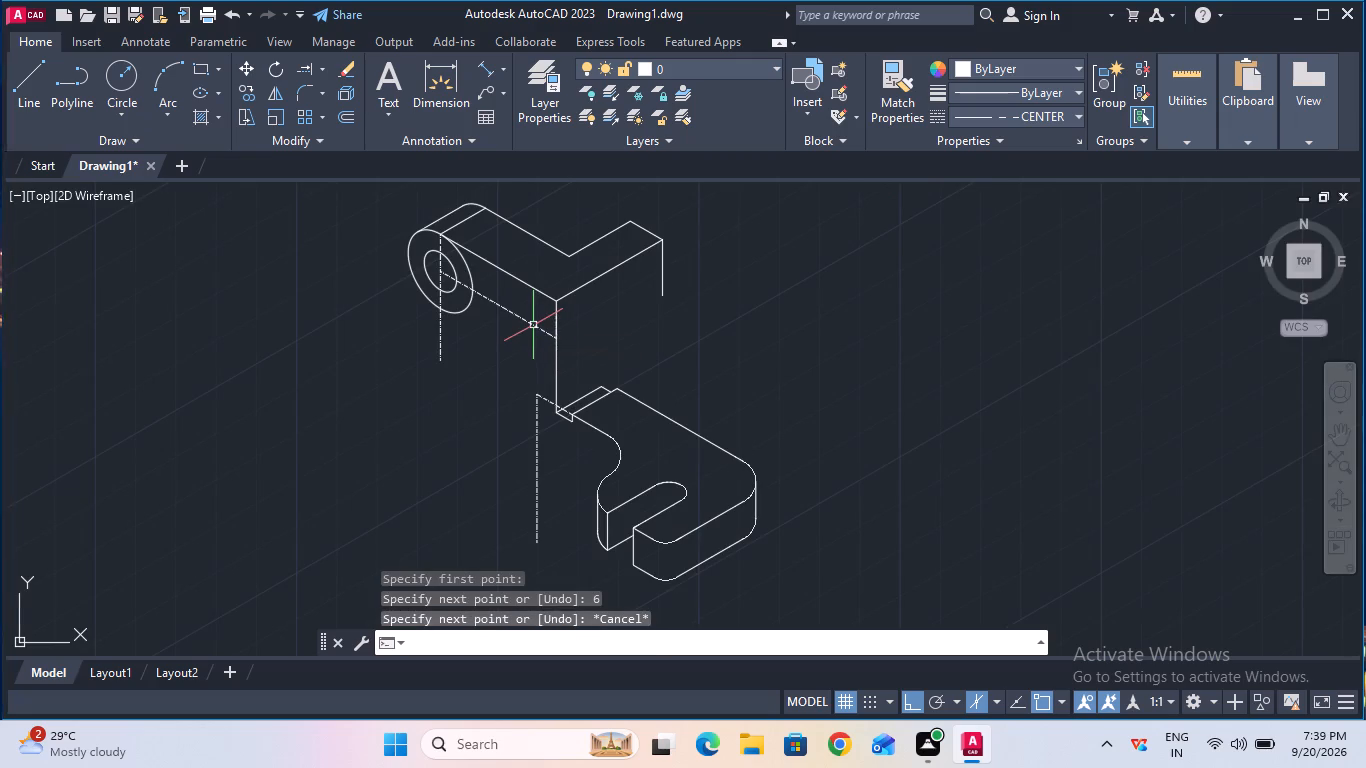
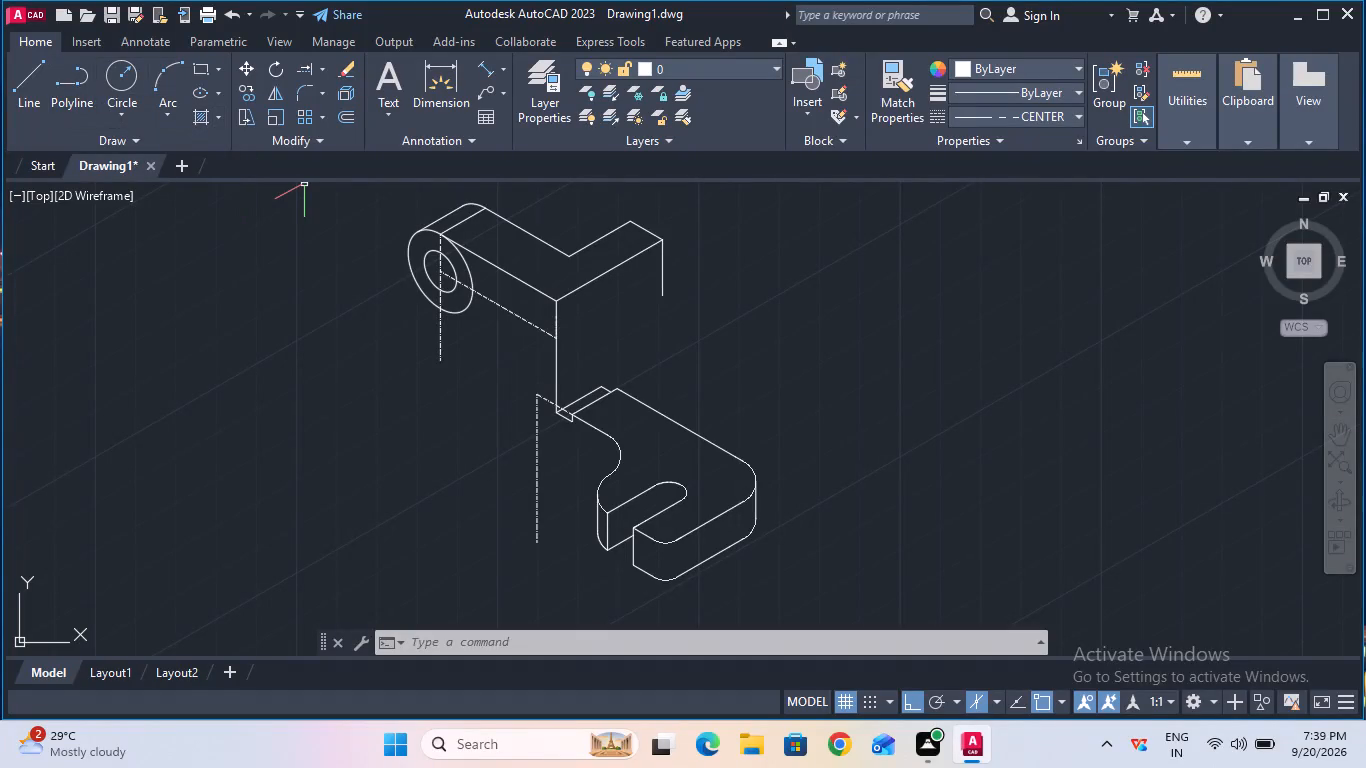
Draw a CENTER-linetype line 6 mm back along the 36 mm centre line from its upright end, continuing vertically down to the 40 mm centre line's top.
key(F5)
key(F5)
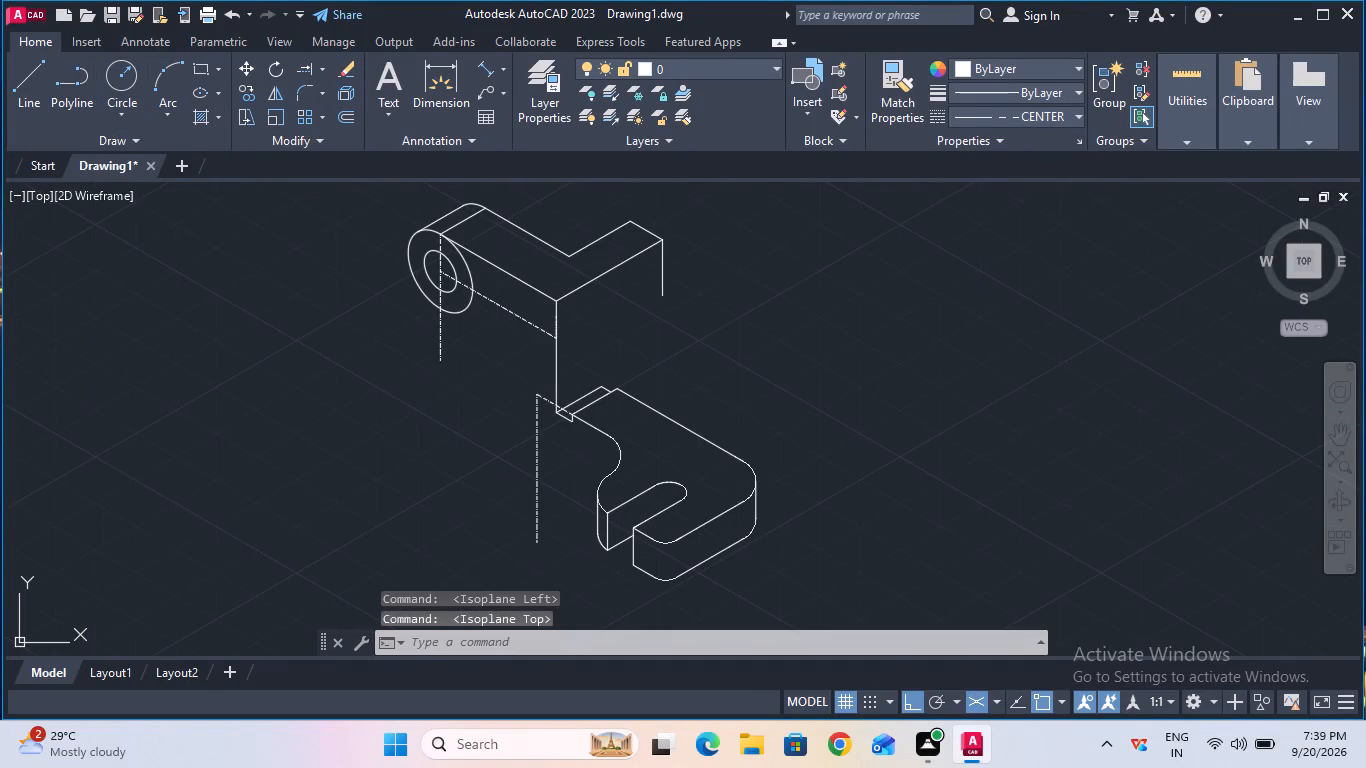
click(16, 87)
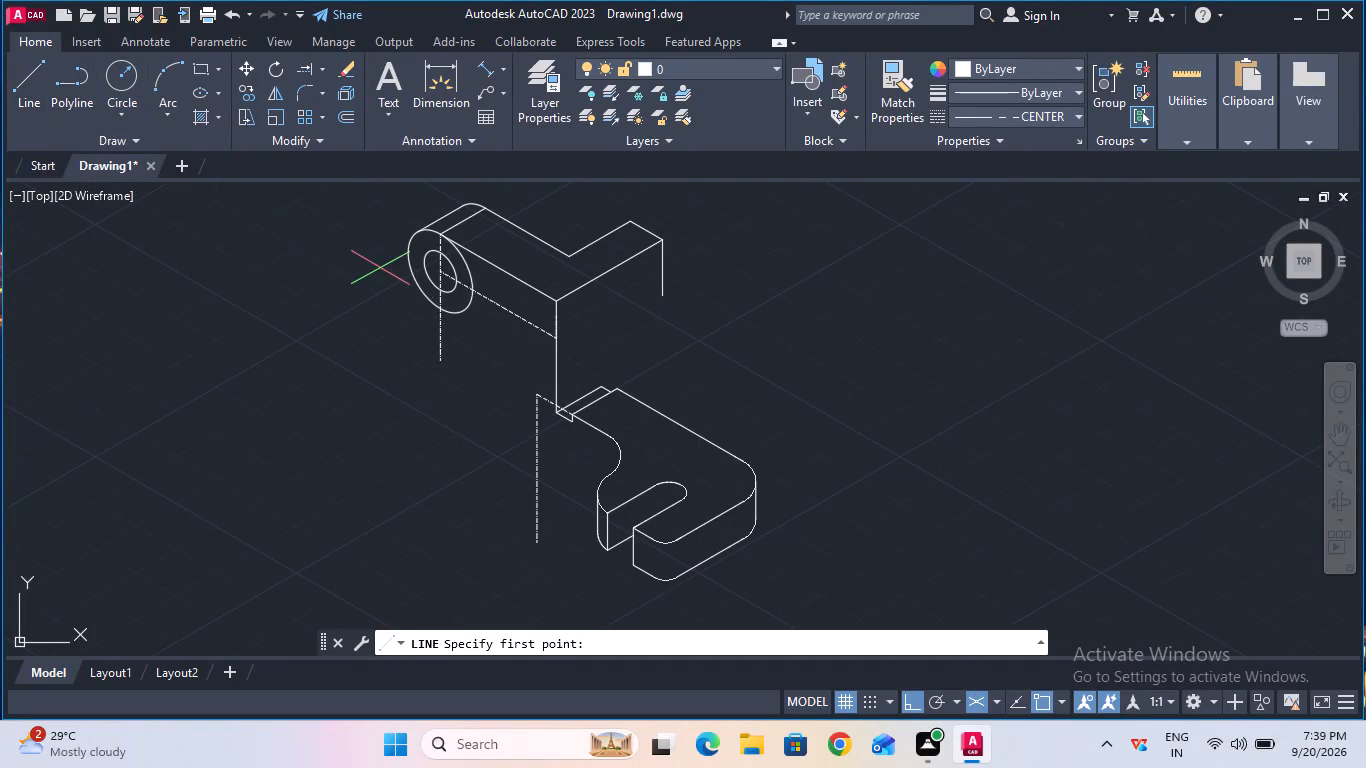
click(557, 338)
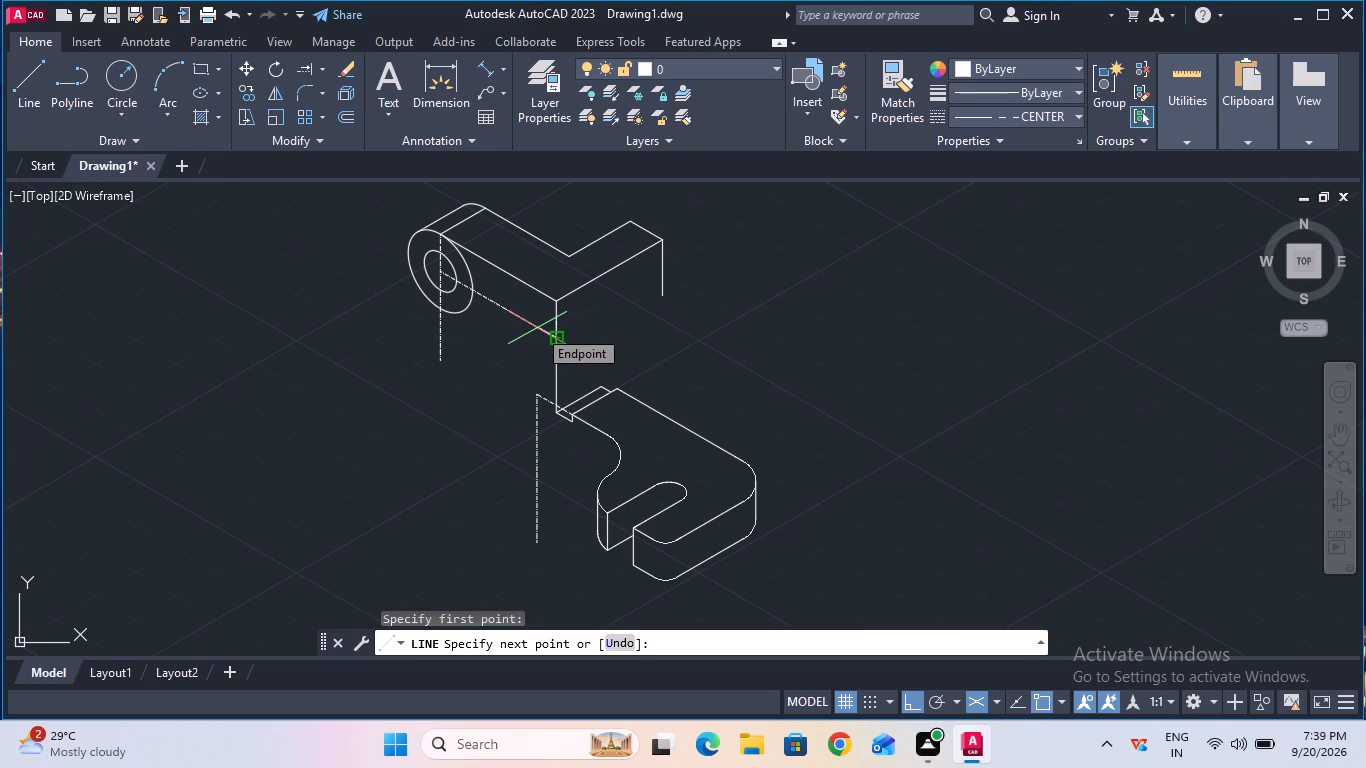
key(6)
key(Return)
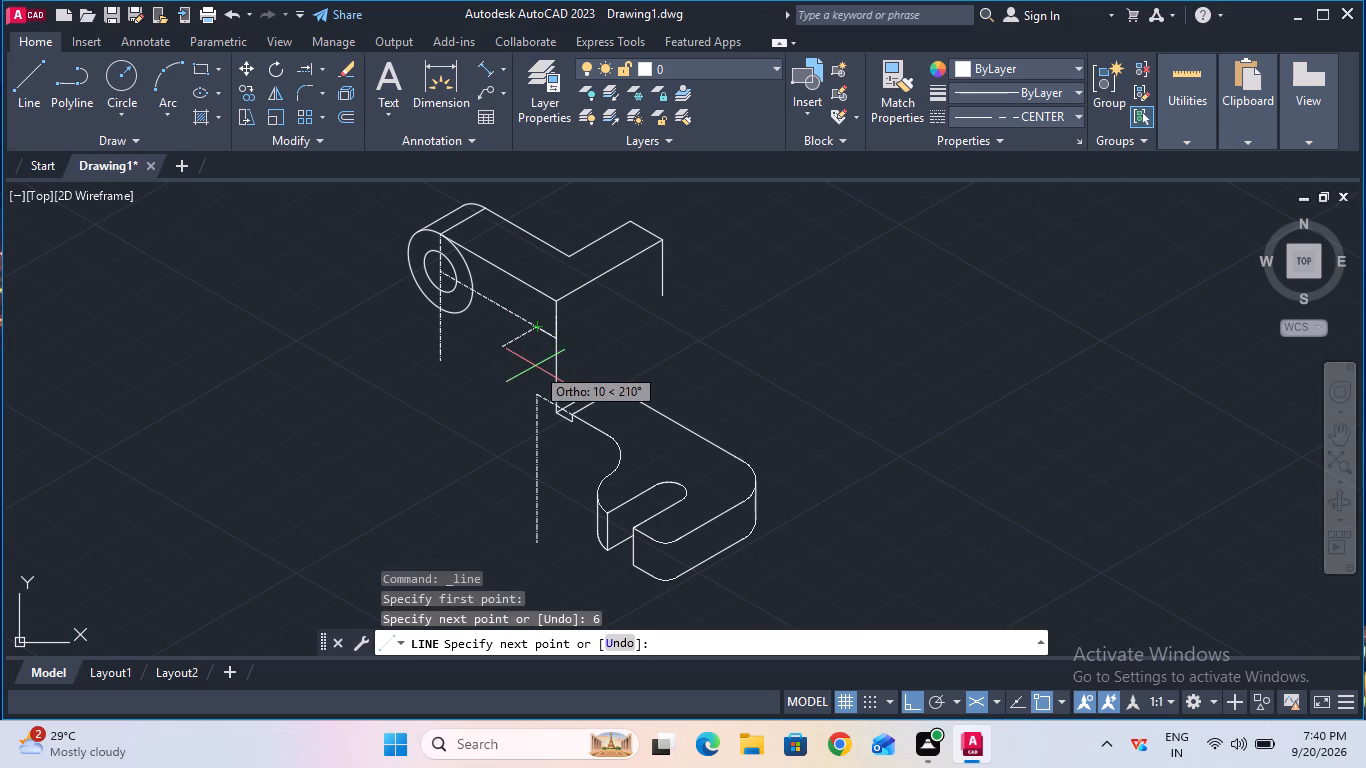
key(F5)
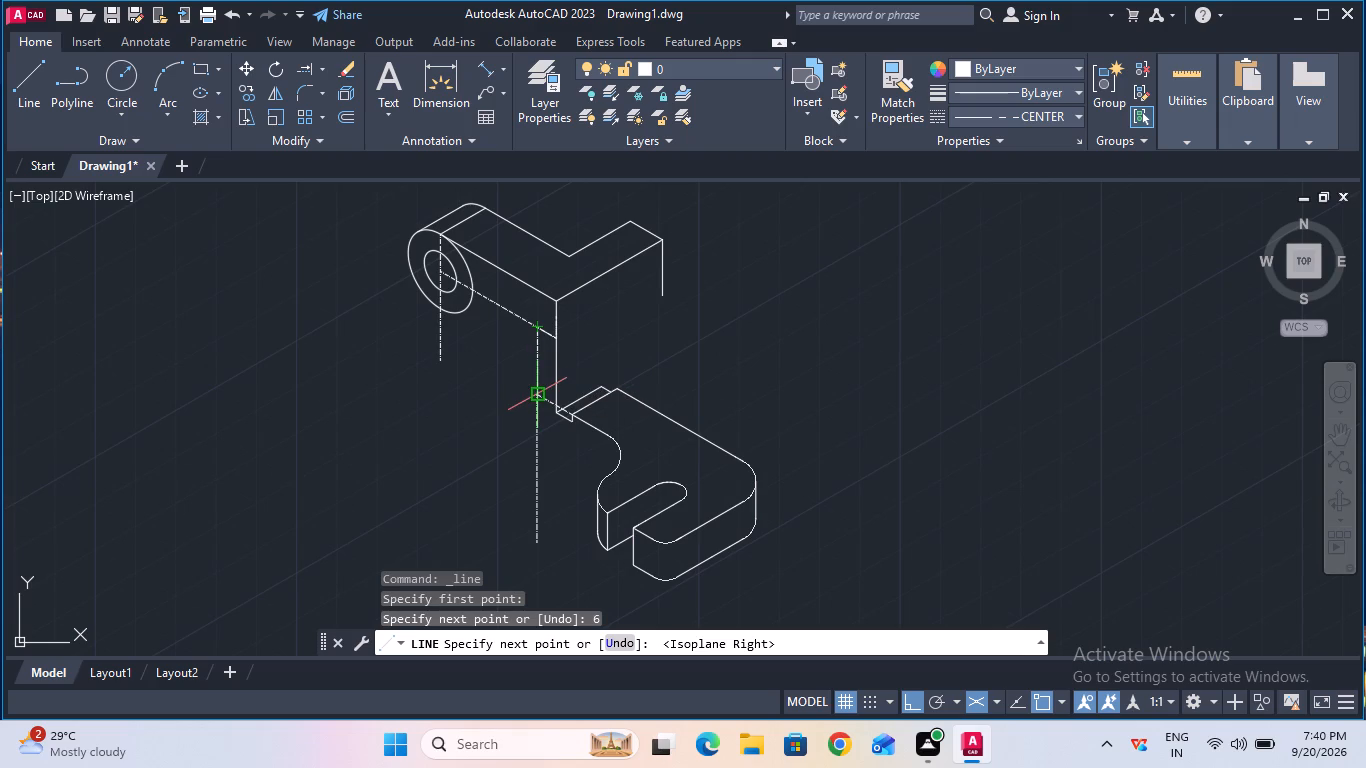
click(534, 399)
key(Escape)
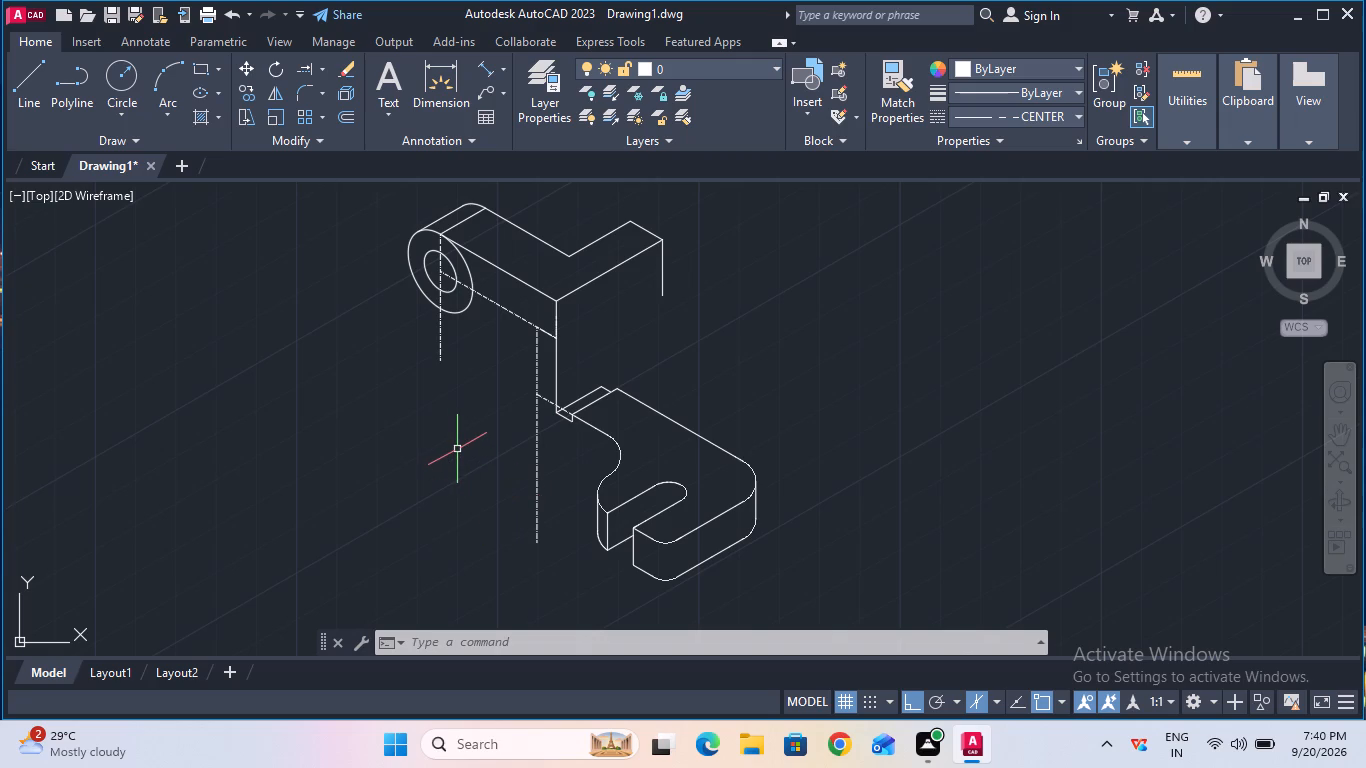
Set the current linetype to ByBlock.
click(578, 650)
click(1012, 118)
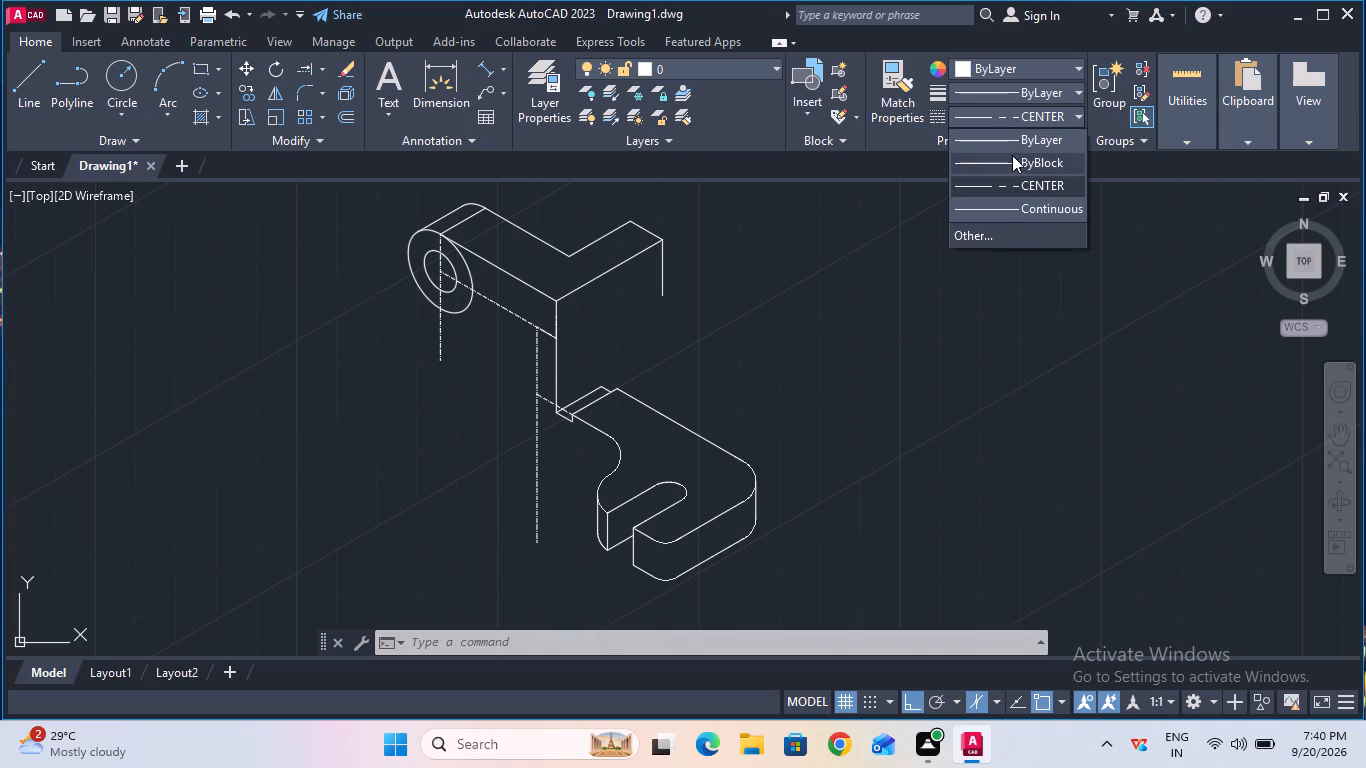
click(1012, 166)
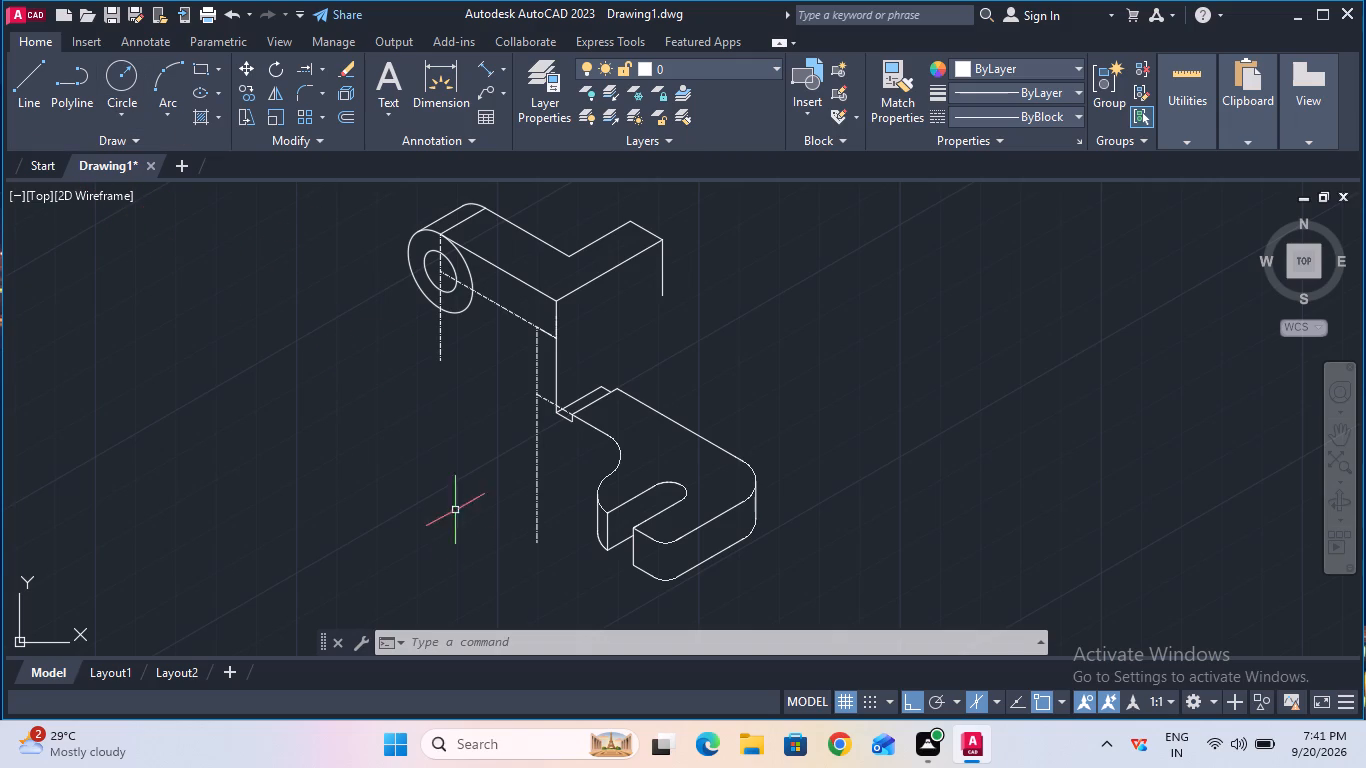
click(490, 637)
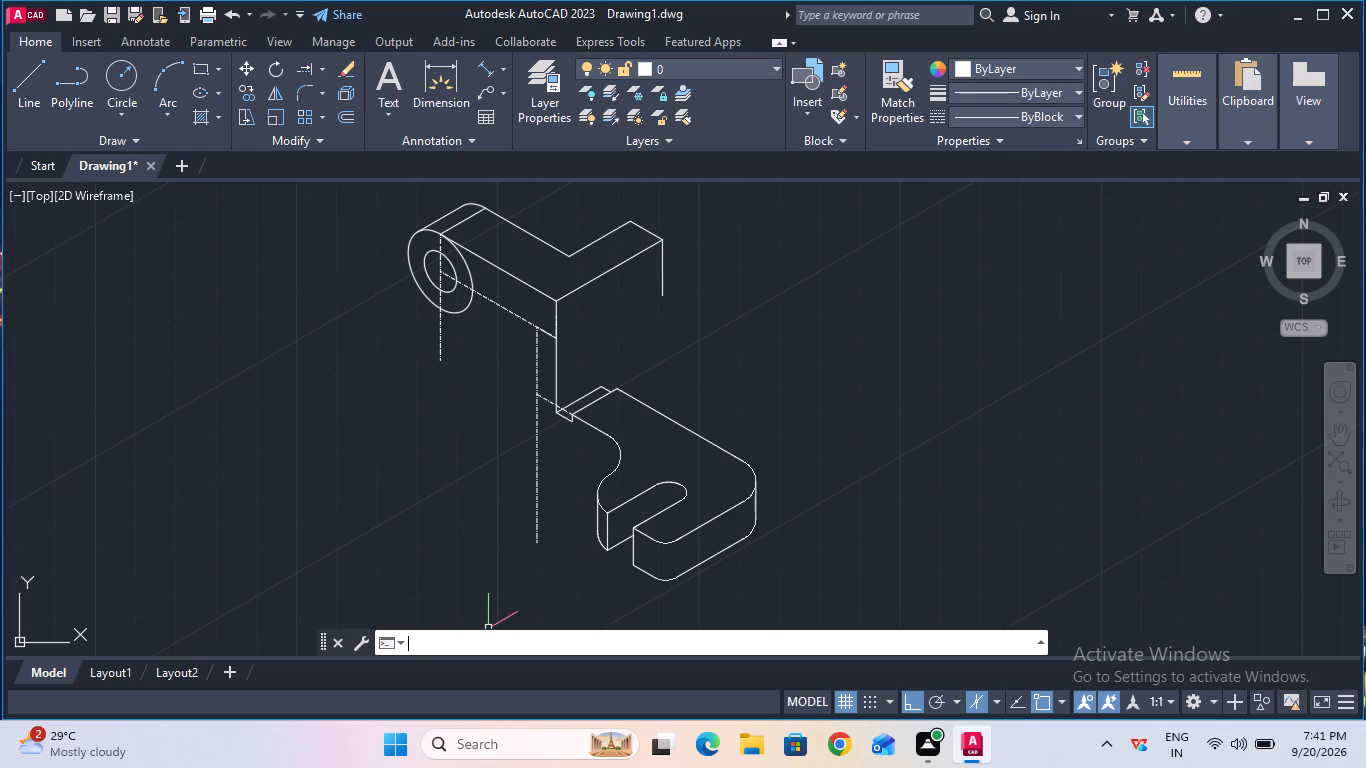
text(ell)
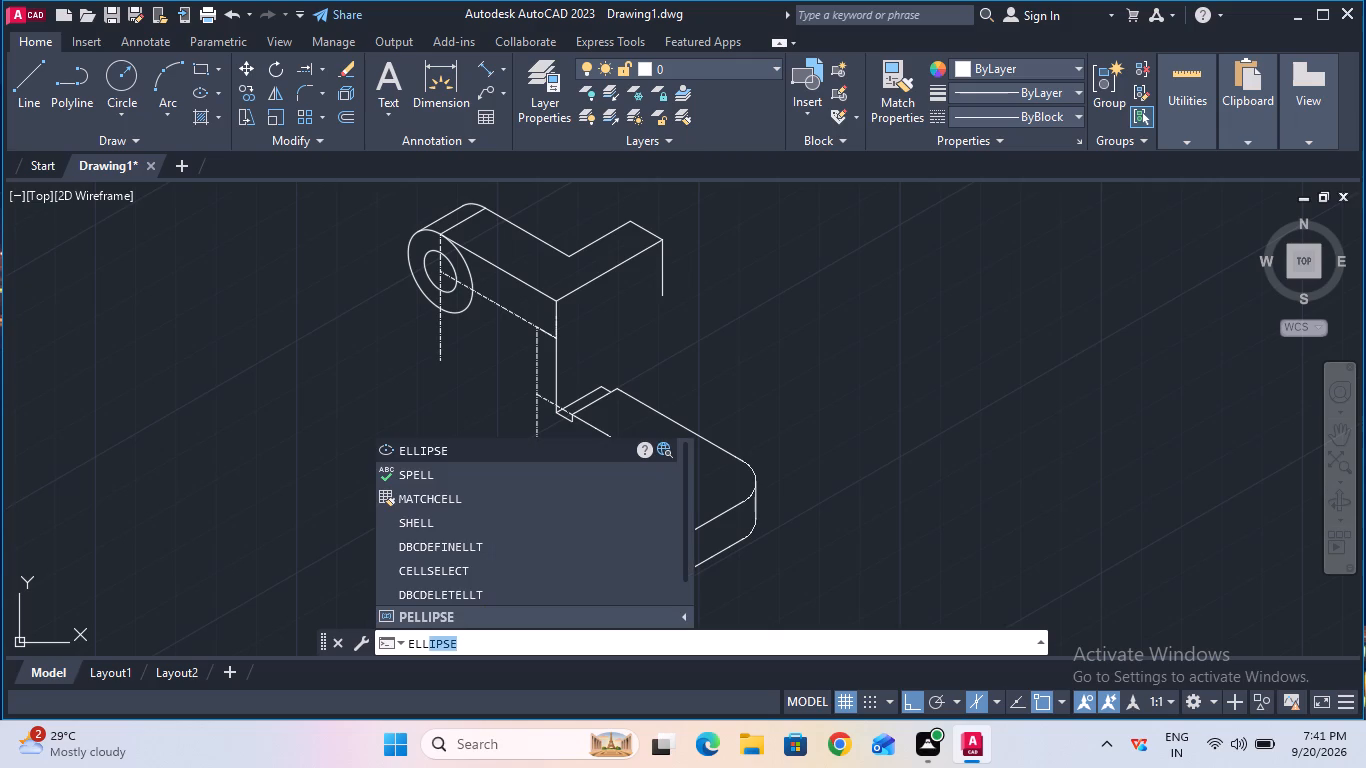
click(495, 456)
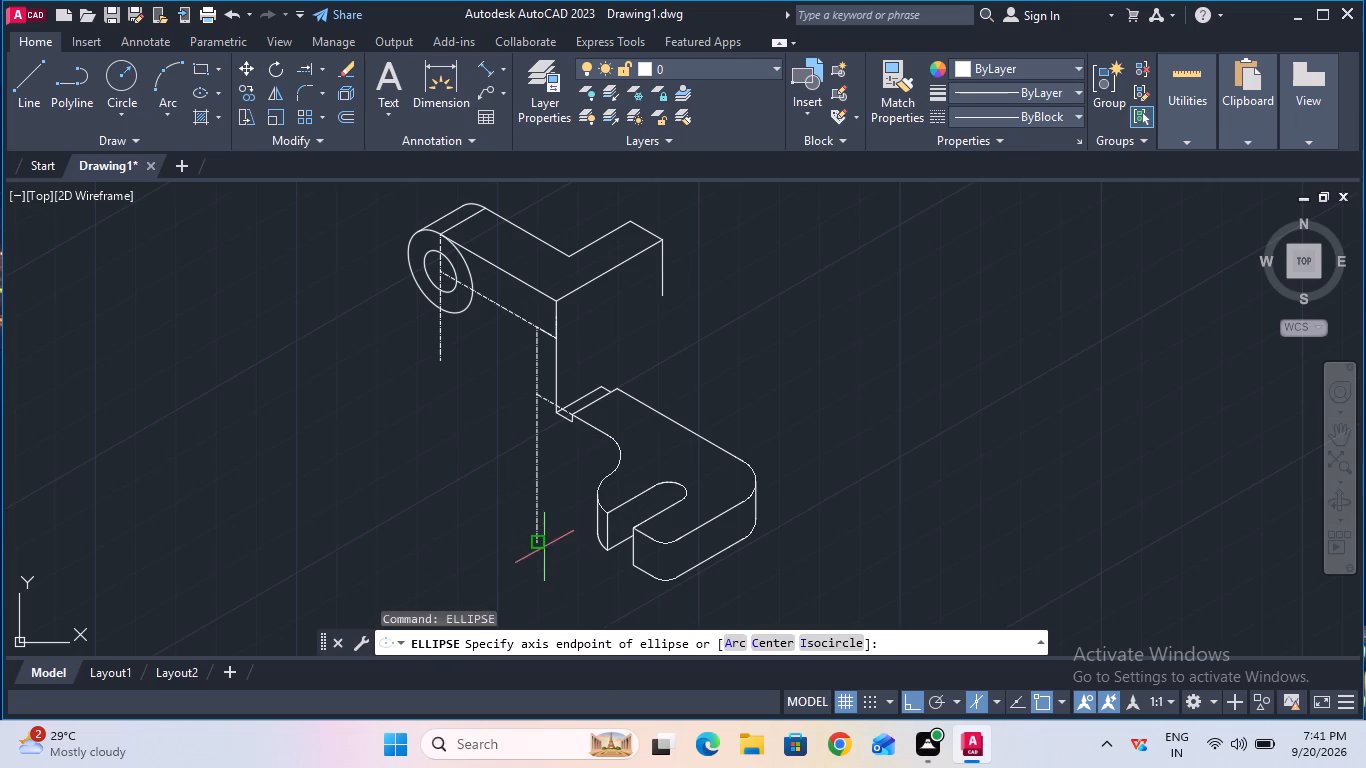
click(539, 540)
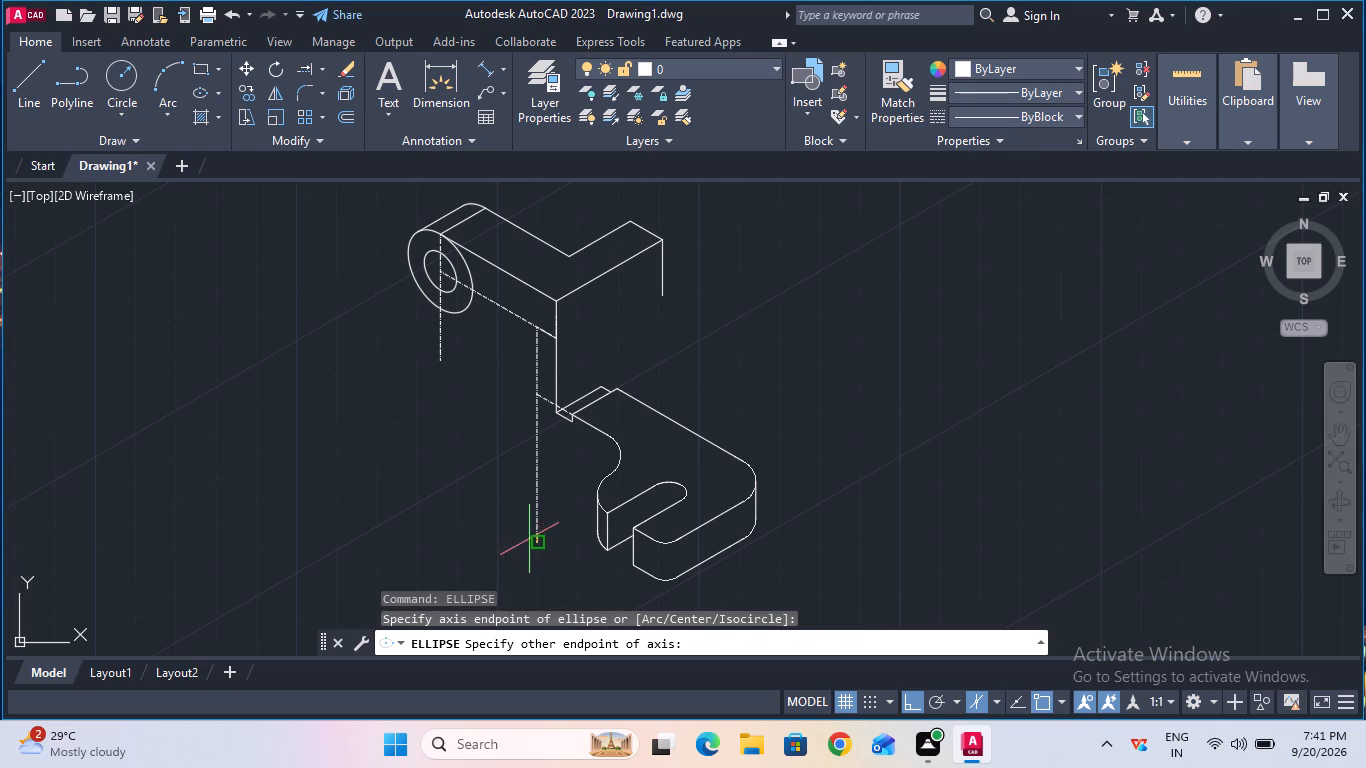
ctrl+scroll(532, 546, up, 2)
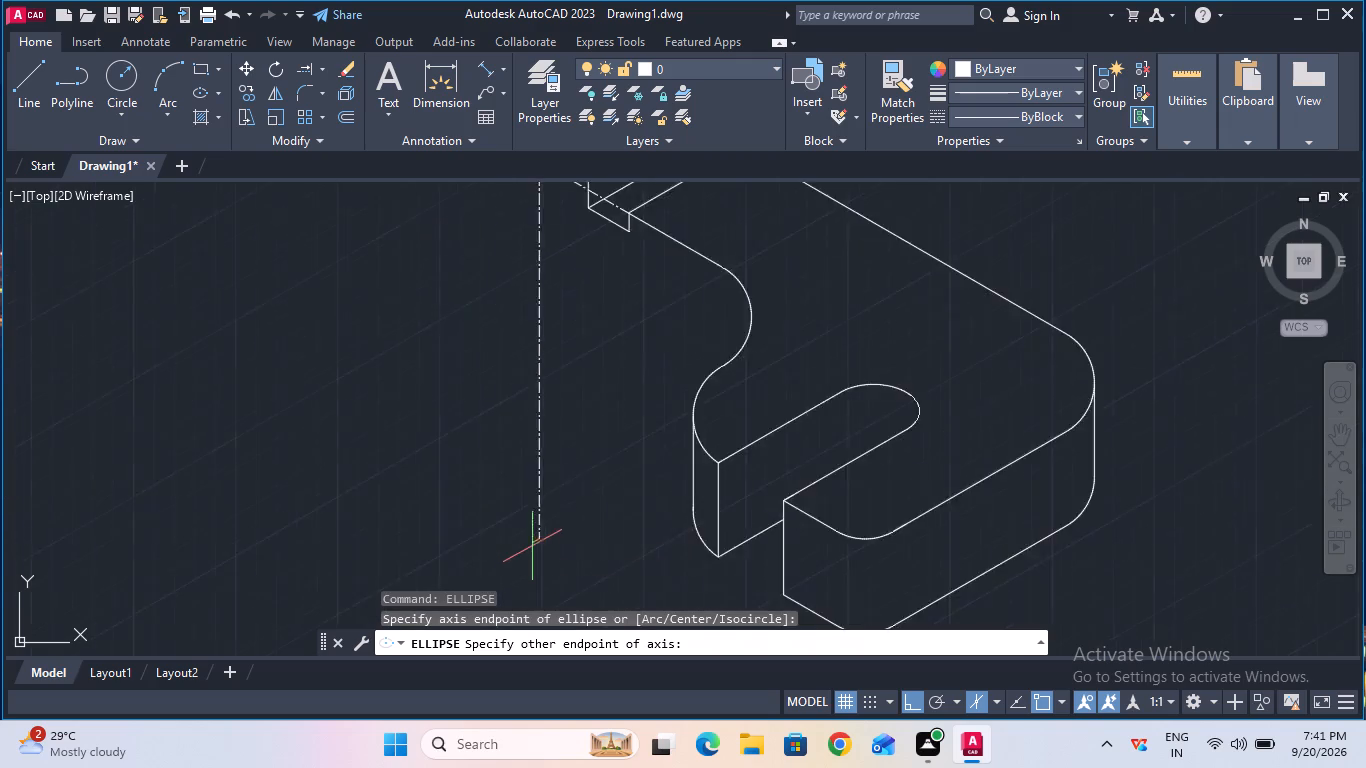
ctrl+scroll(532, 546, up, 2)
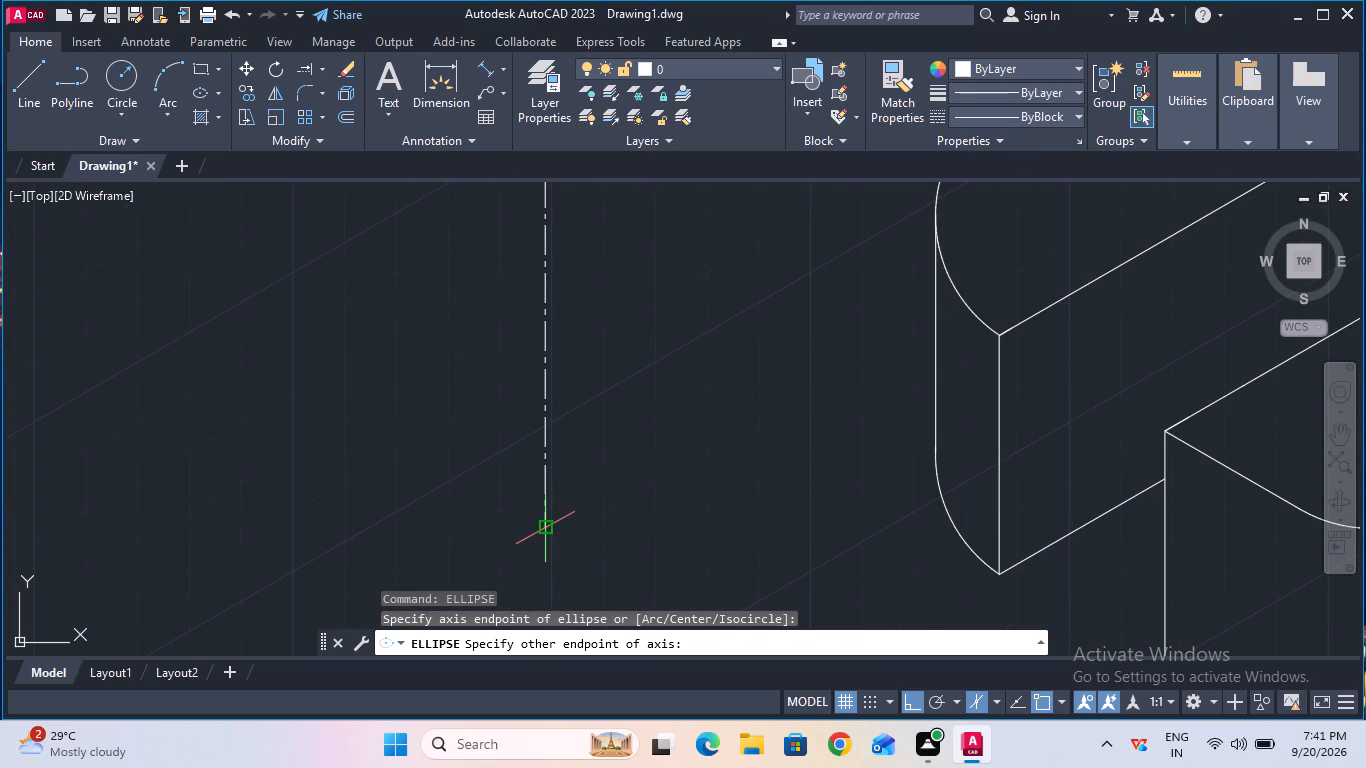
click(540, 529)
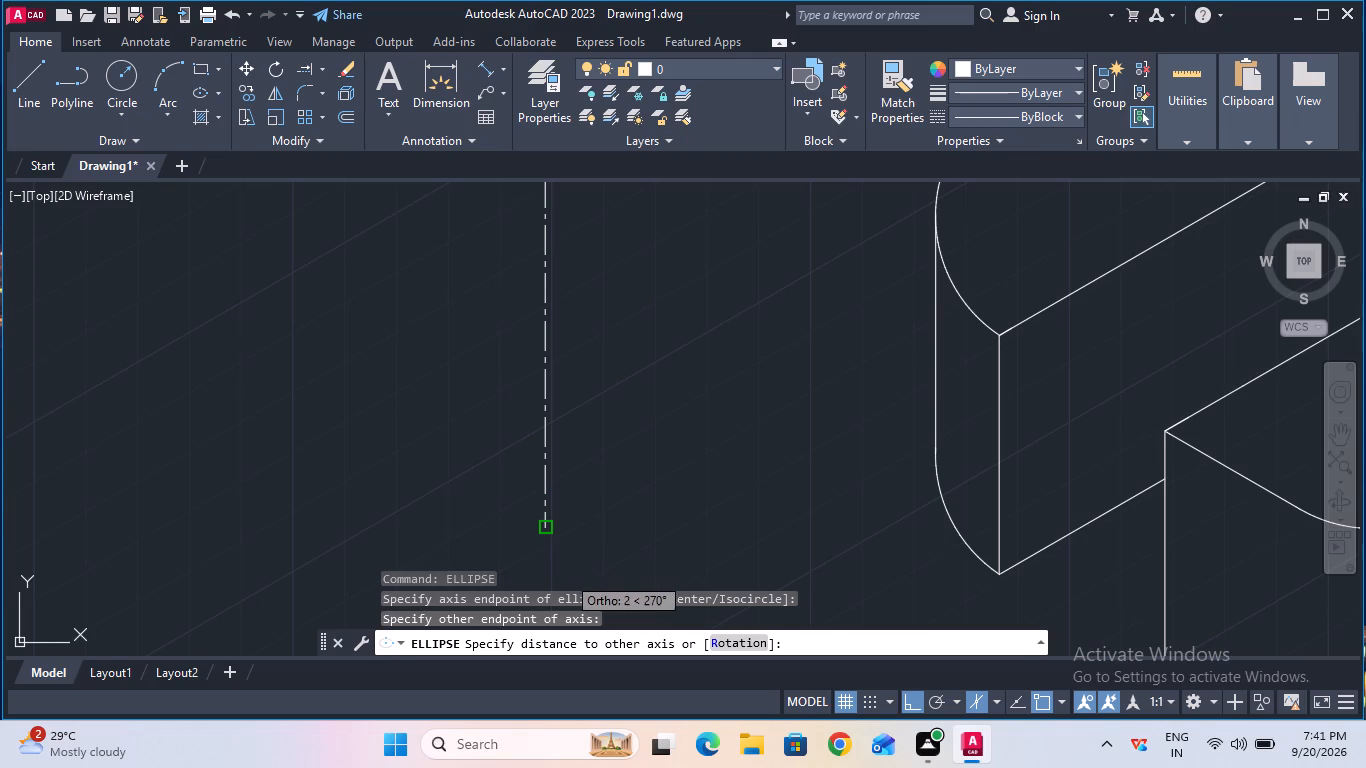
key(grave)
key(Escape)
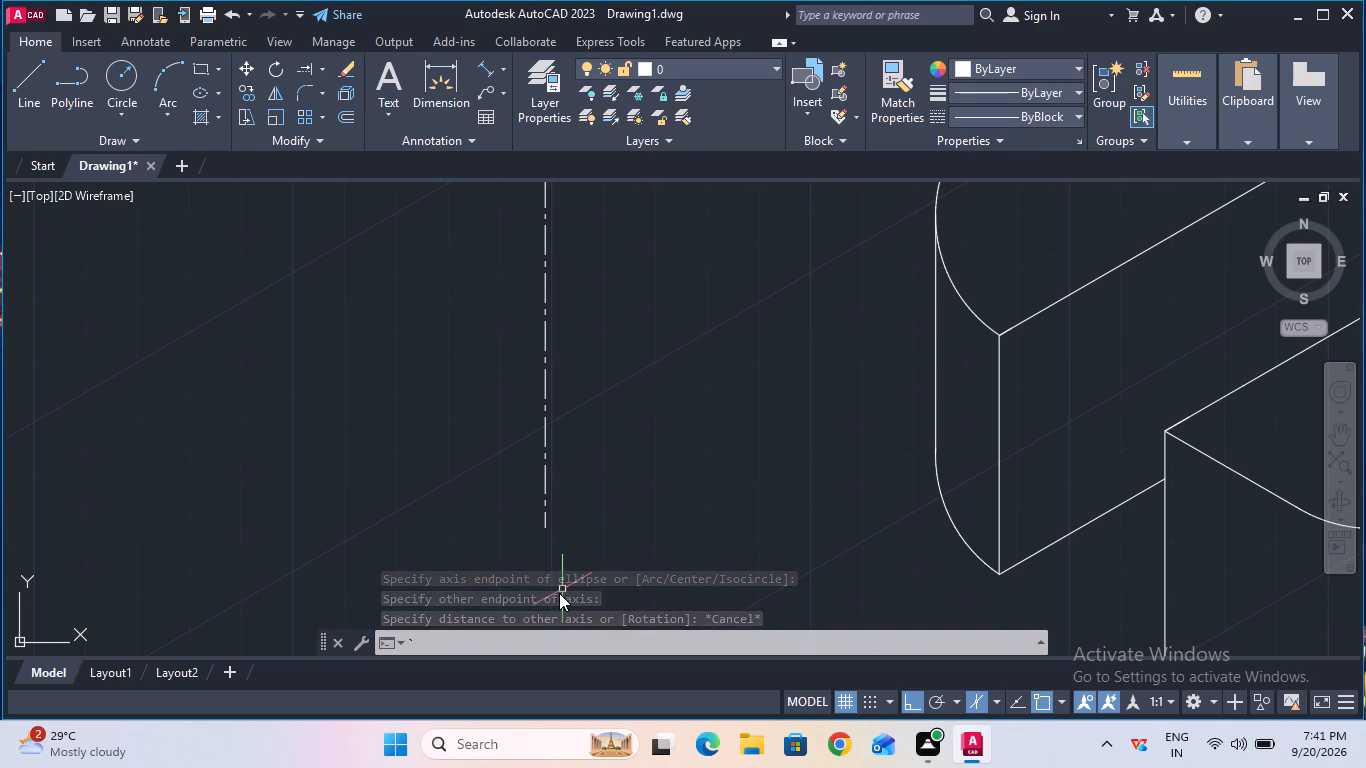
Draw a 30 mm radius isocircle on the left isoplane, centred on the lower end of the long vertical centre line.
key(e)
text(ll)
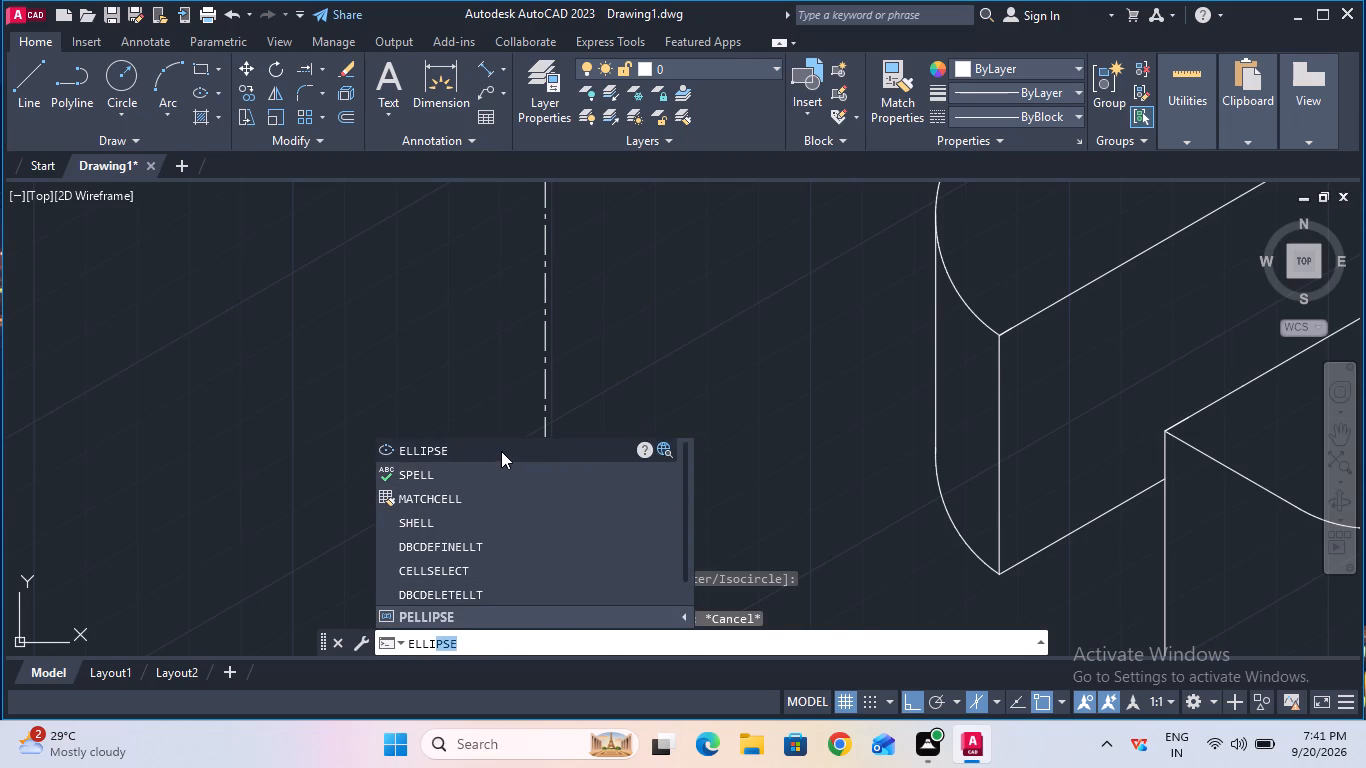
click(501, 451)
click(821, 649)
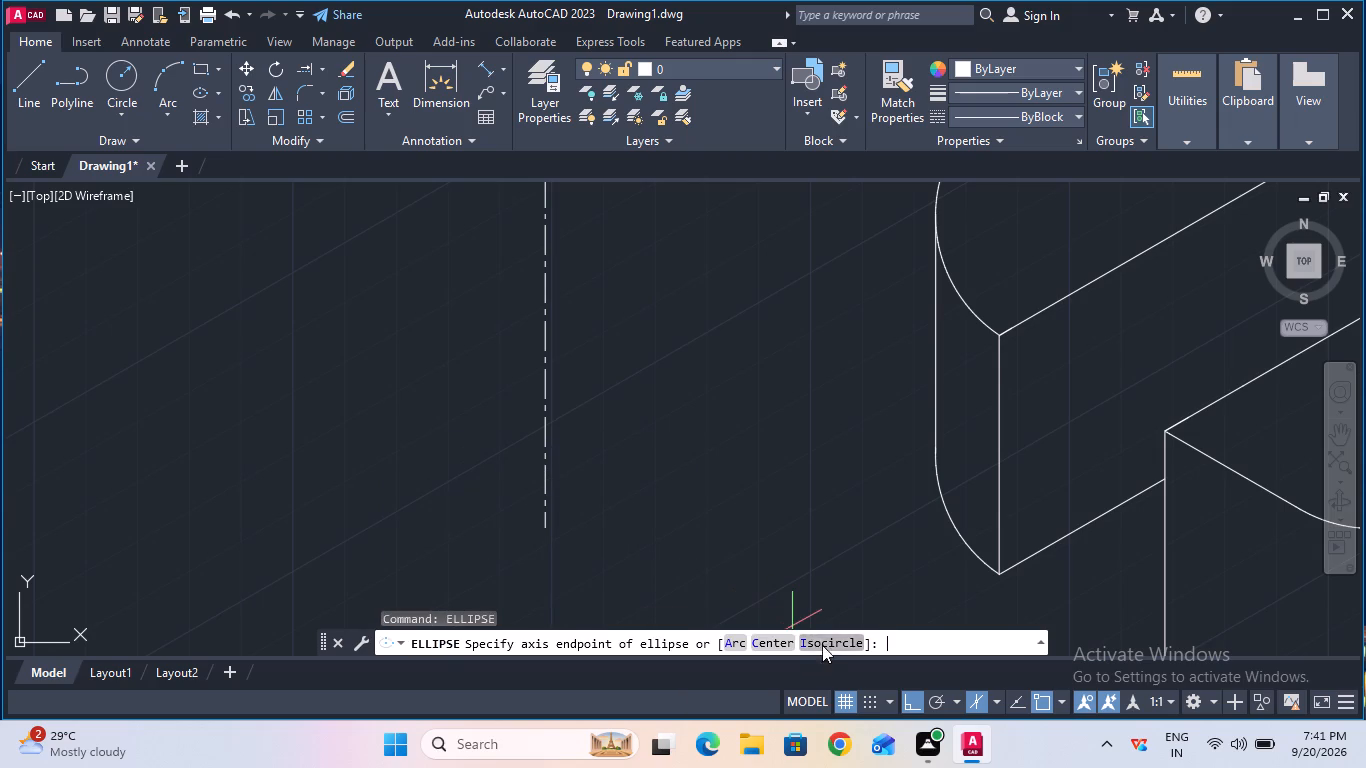
click(547, 526)
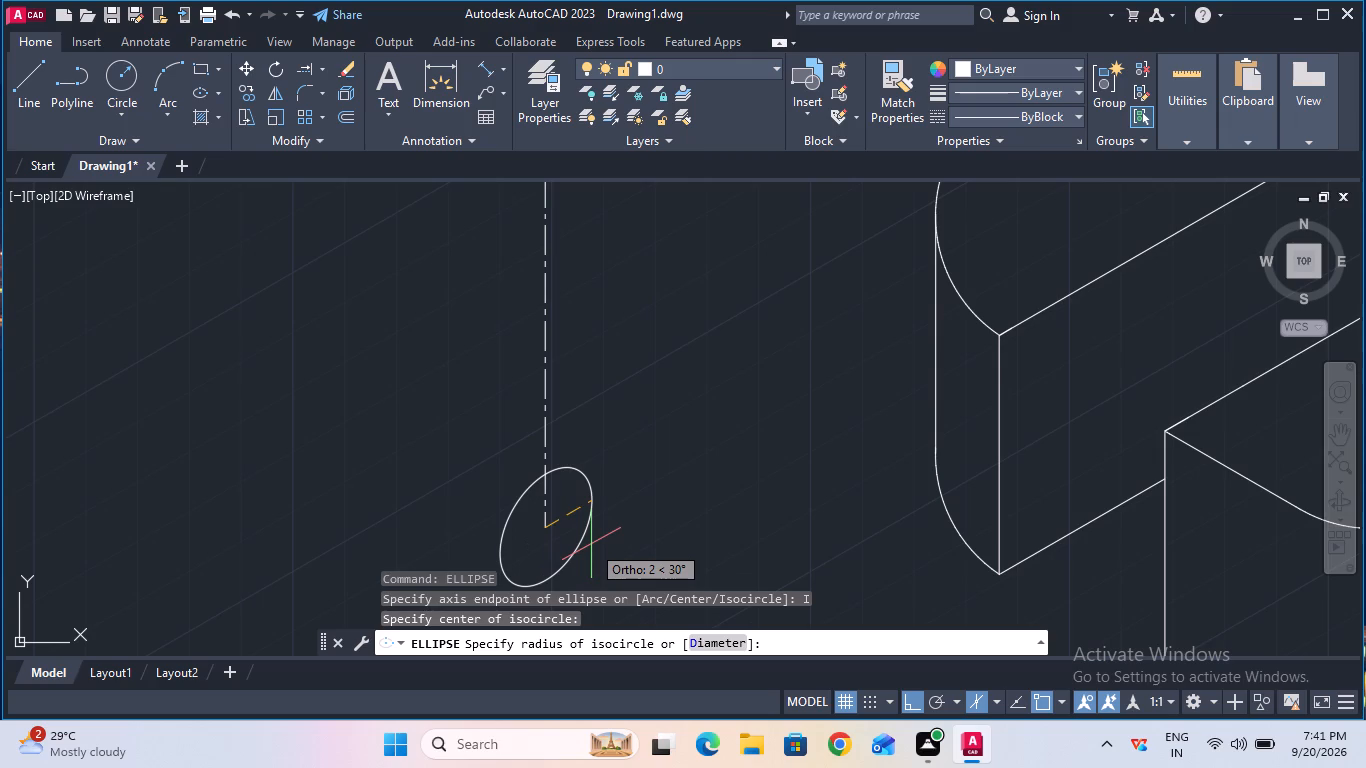
key(F5)
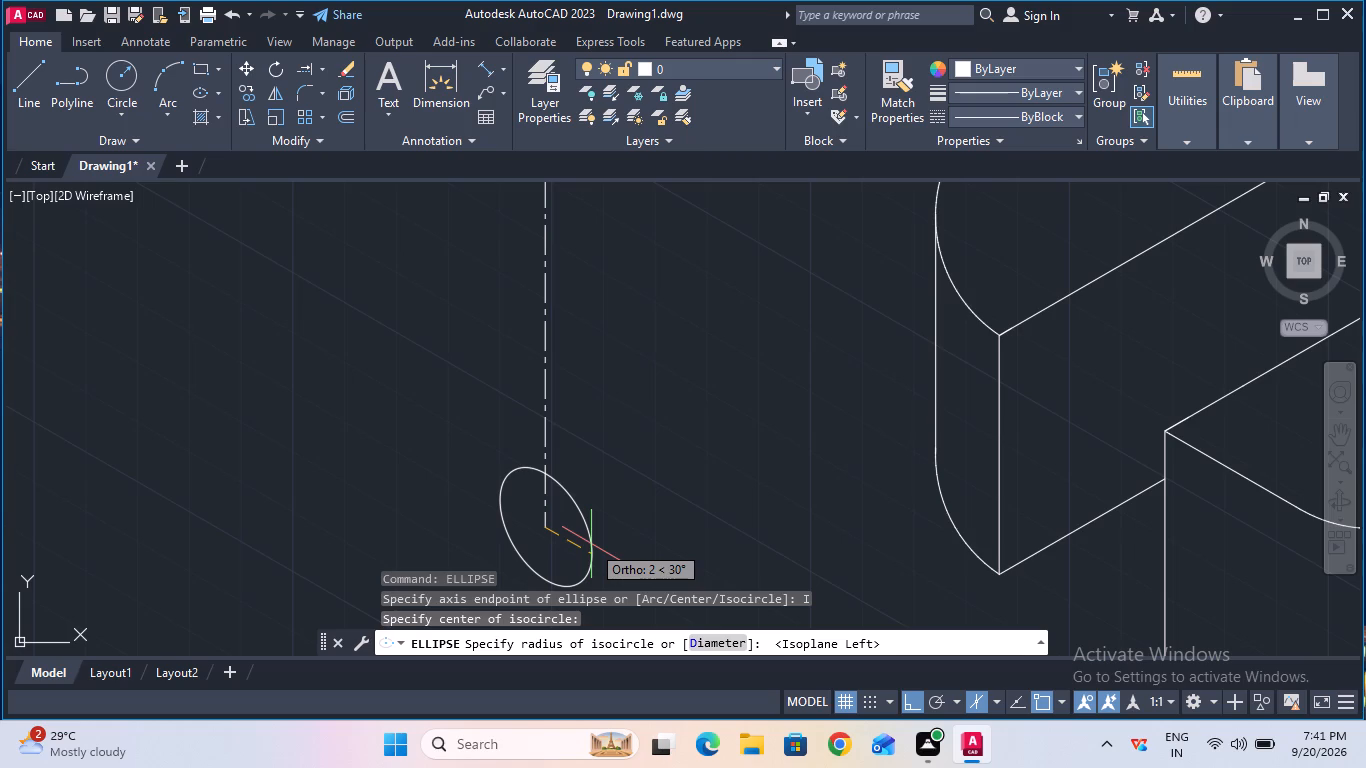
key(3)
key(0)
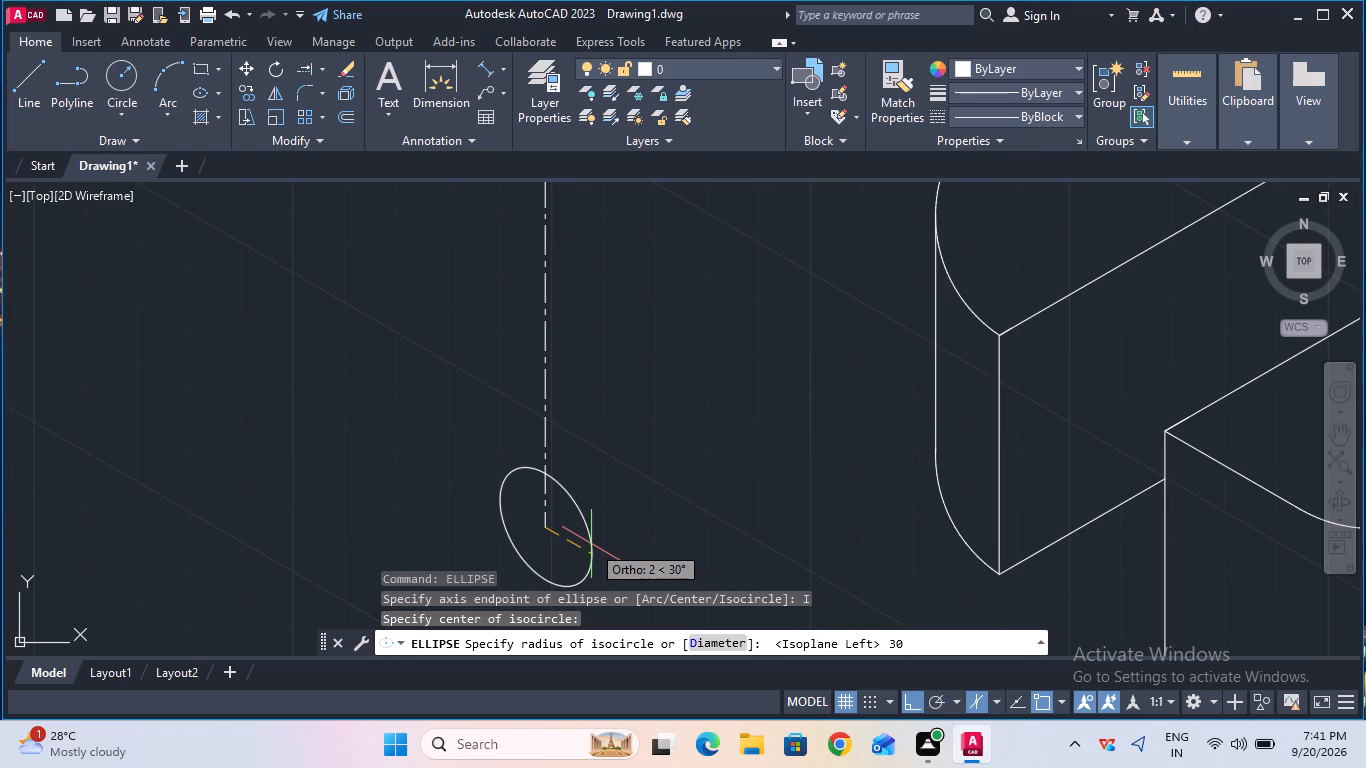
key(Return)
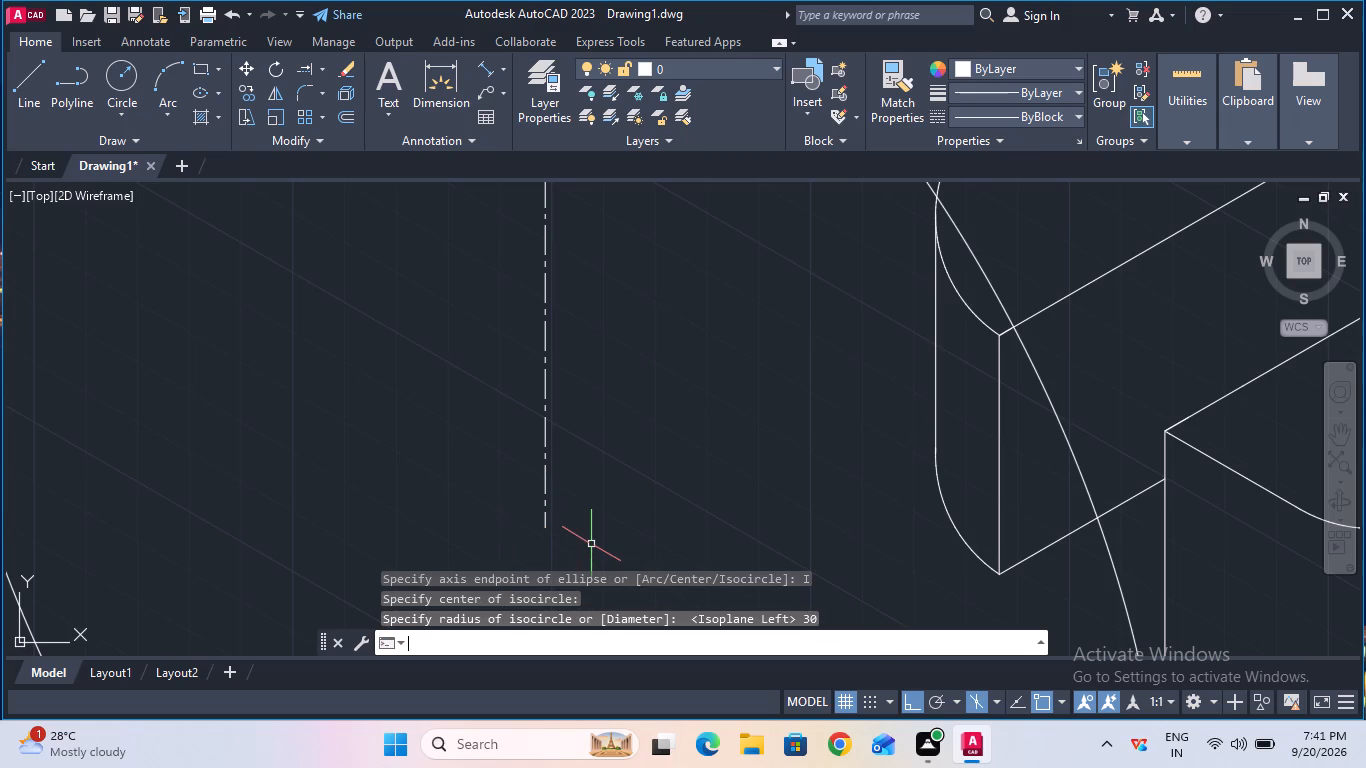
Trim the two portions of the 30 mm radius isocircle that cross the slotted plate's rounded front corner and slot face.
ctrl+scroll(591, 544, down, 3)
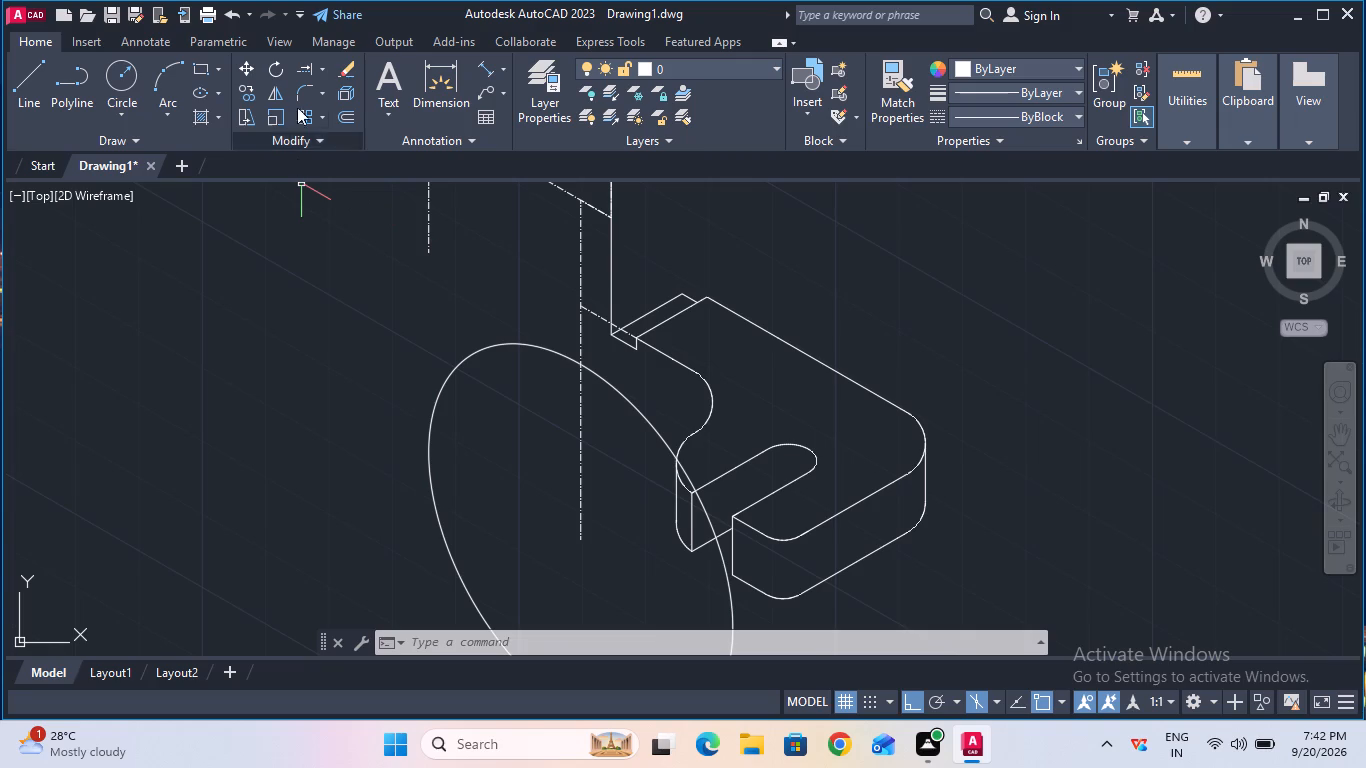
click(323, 71)
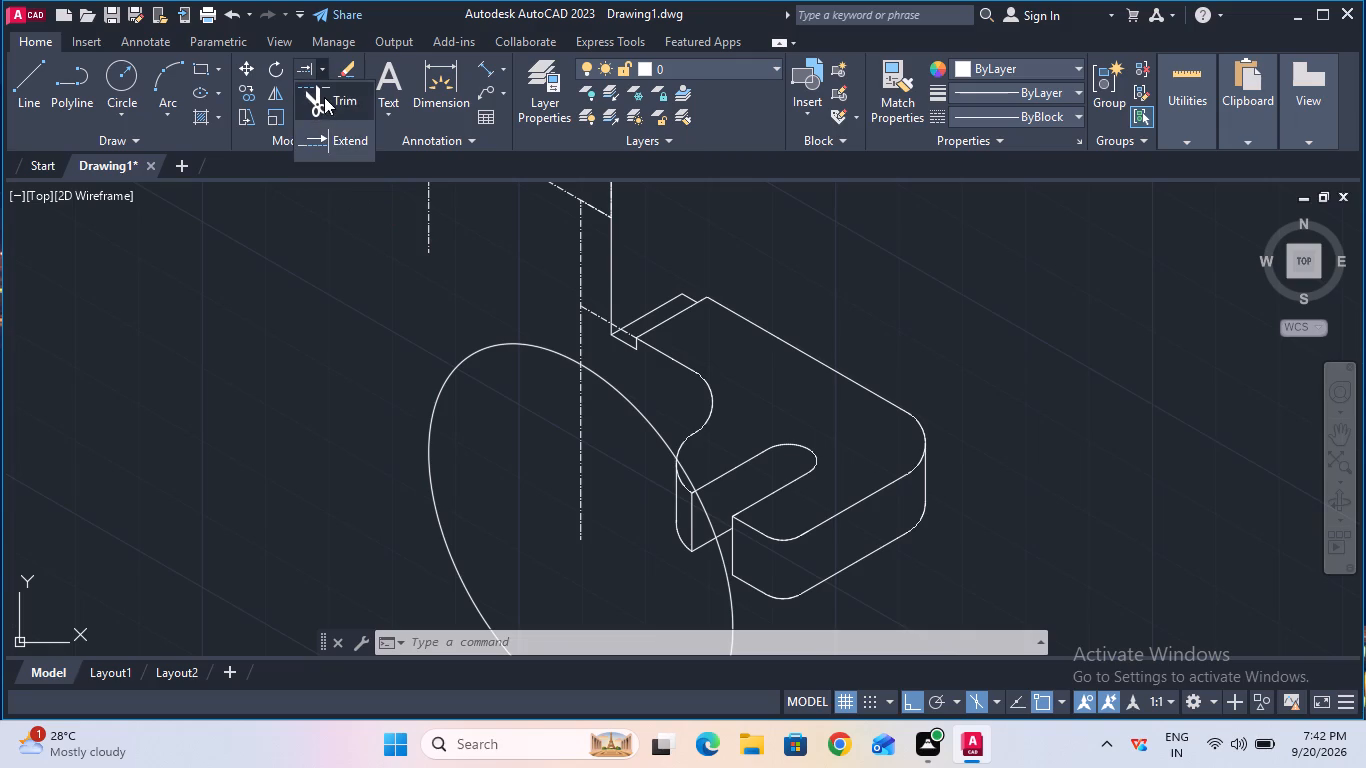
click(325, 103)
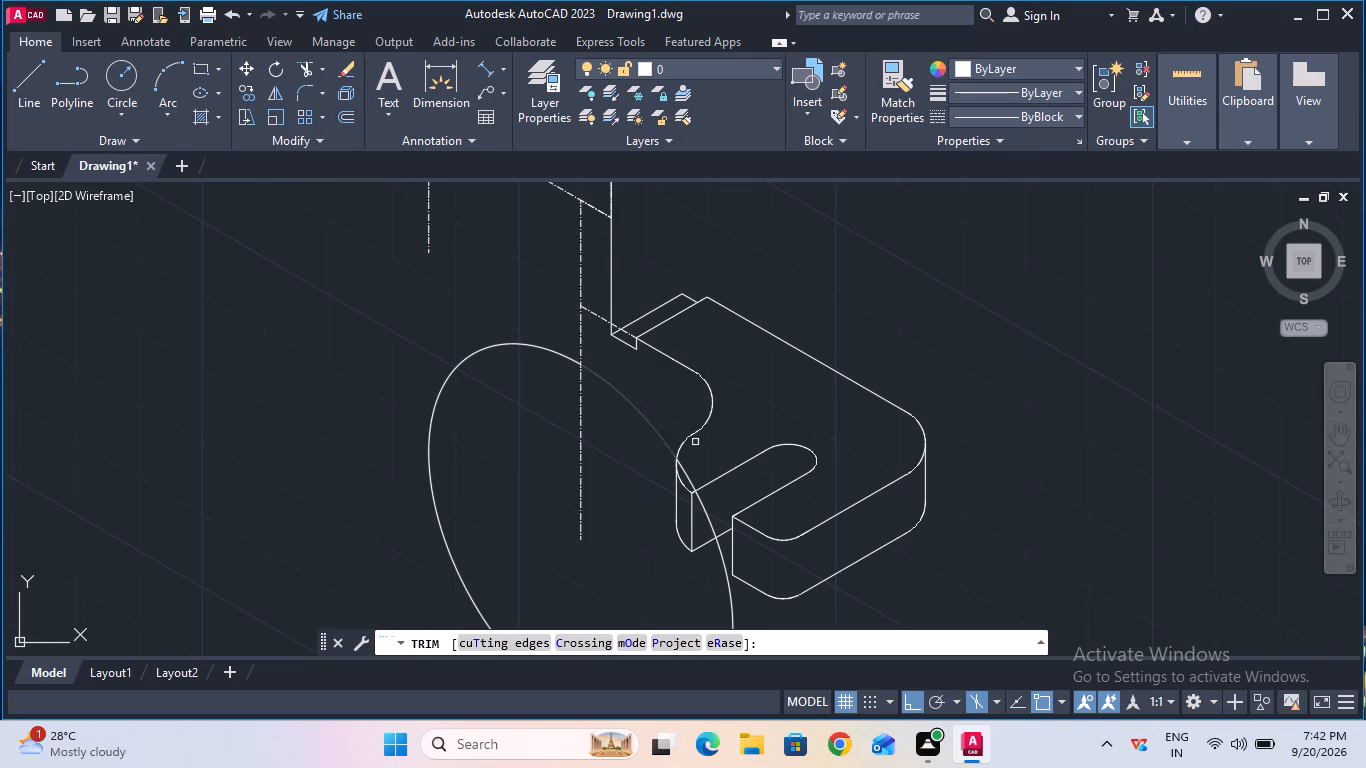
click(686, 471)
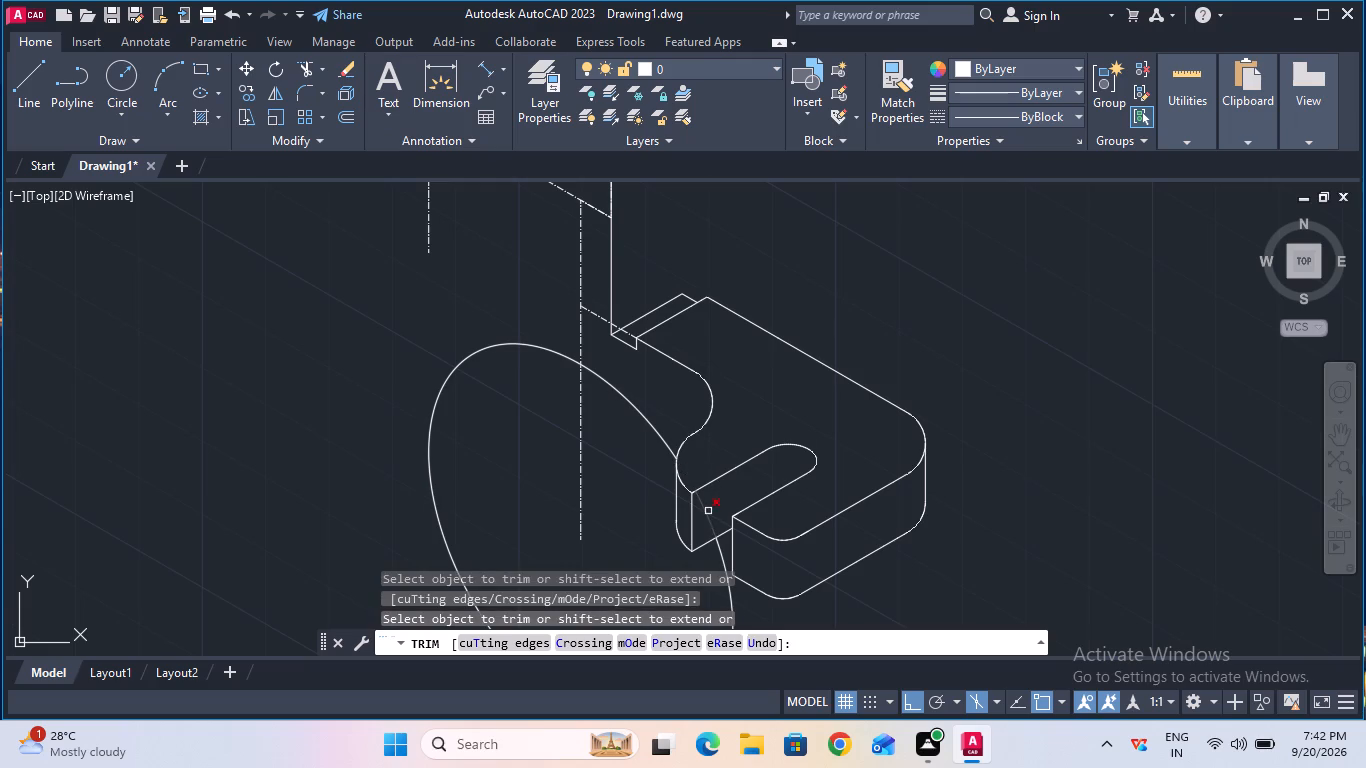
click(708, 511)
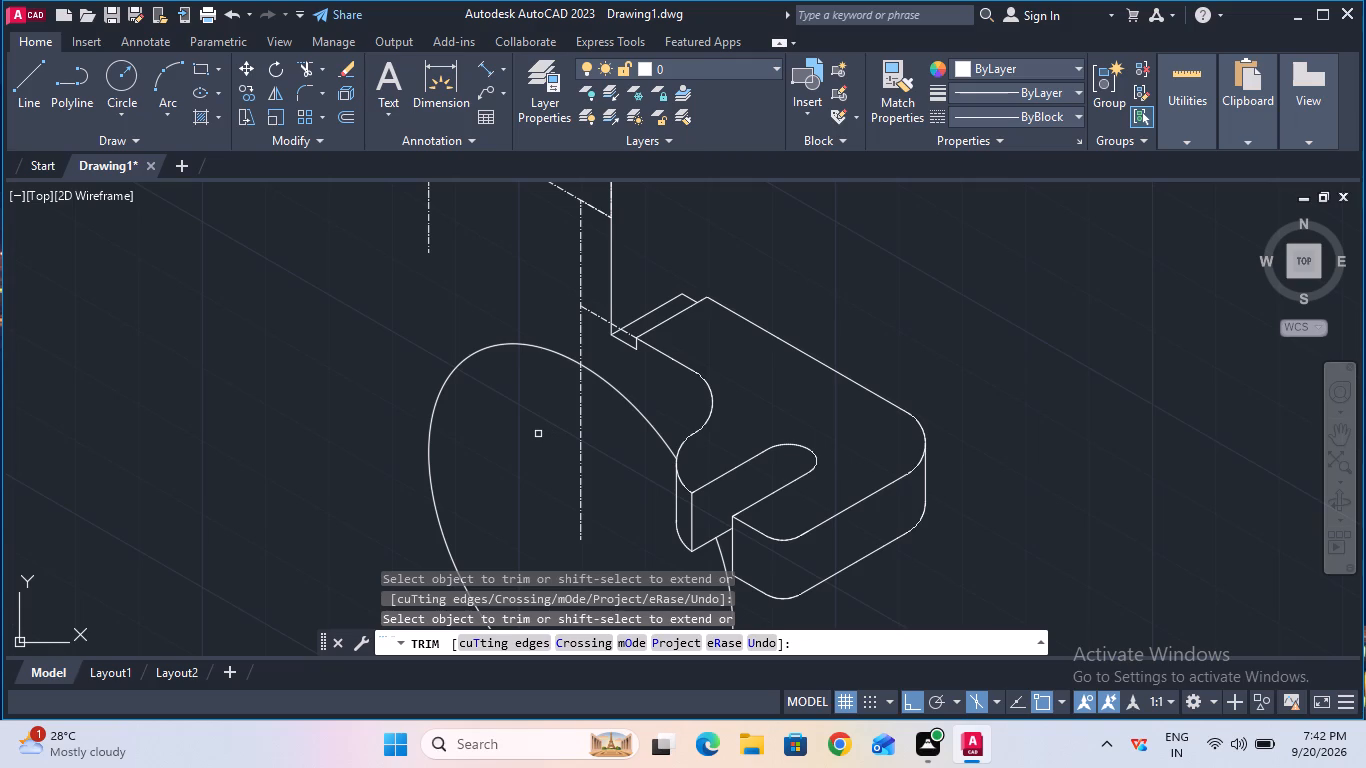
key(Escape)
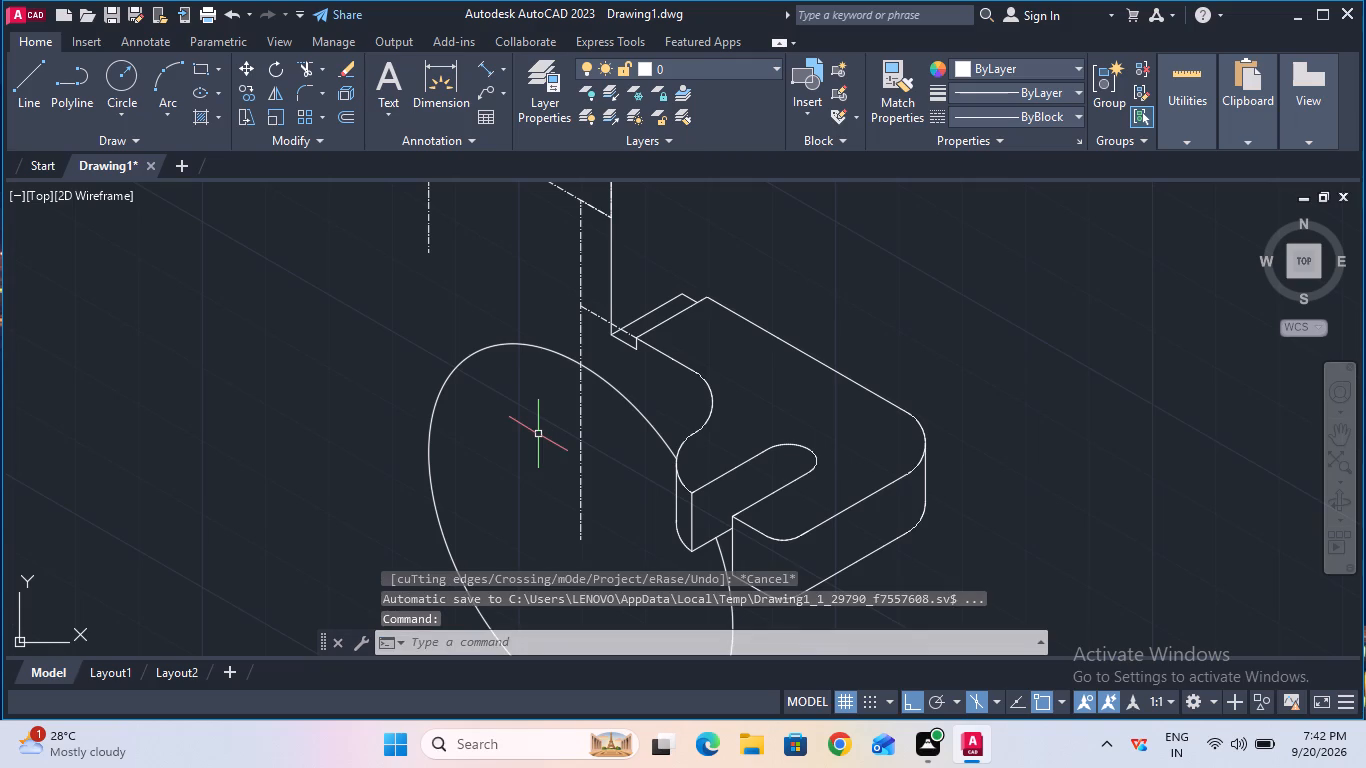
Draw a concentric 17.5 mm radius isocircle on the left isoplane at the lower end of the long vertical centre line.
text(ell)
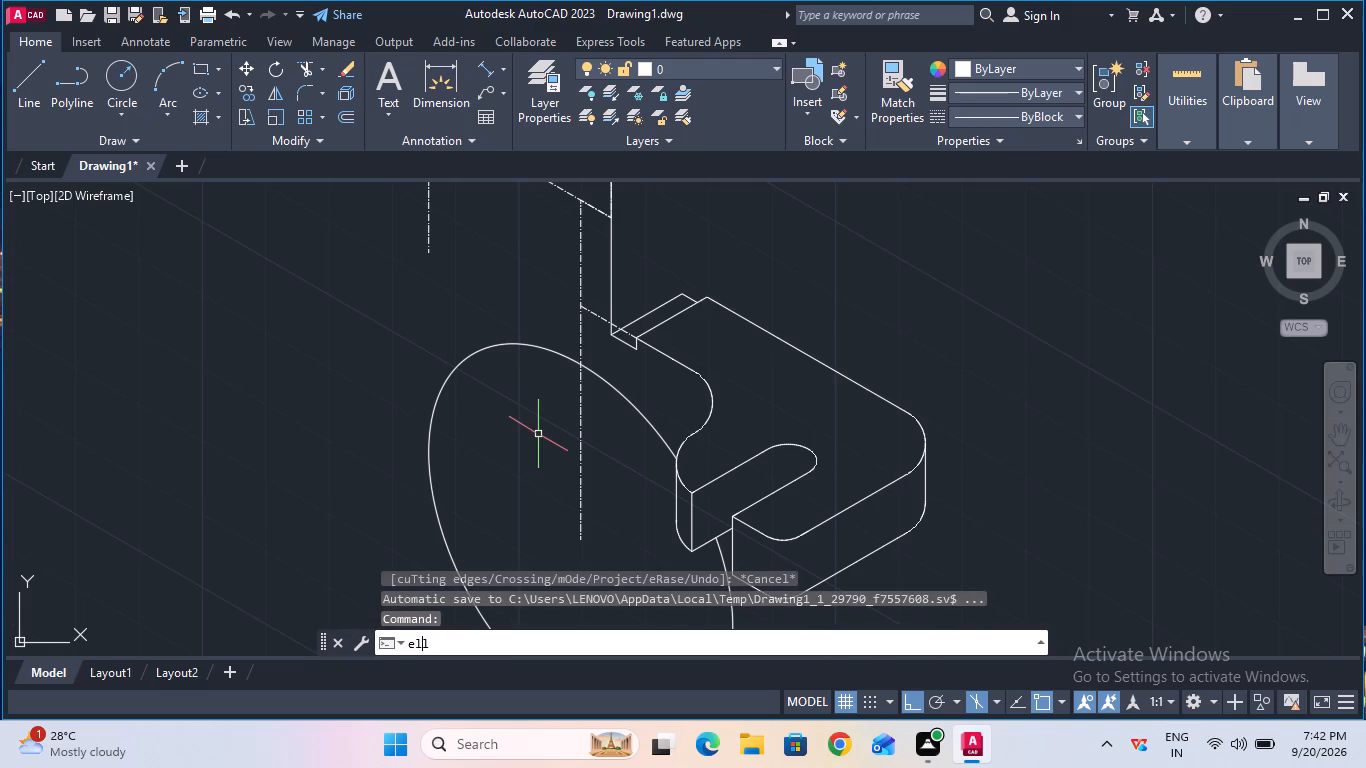
click(511, 453)
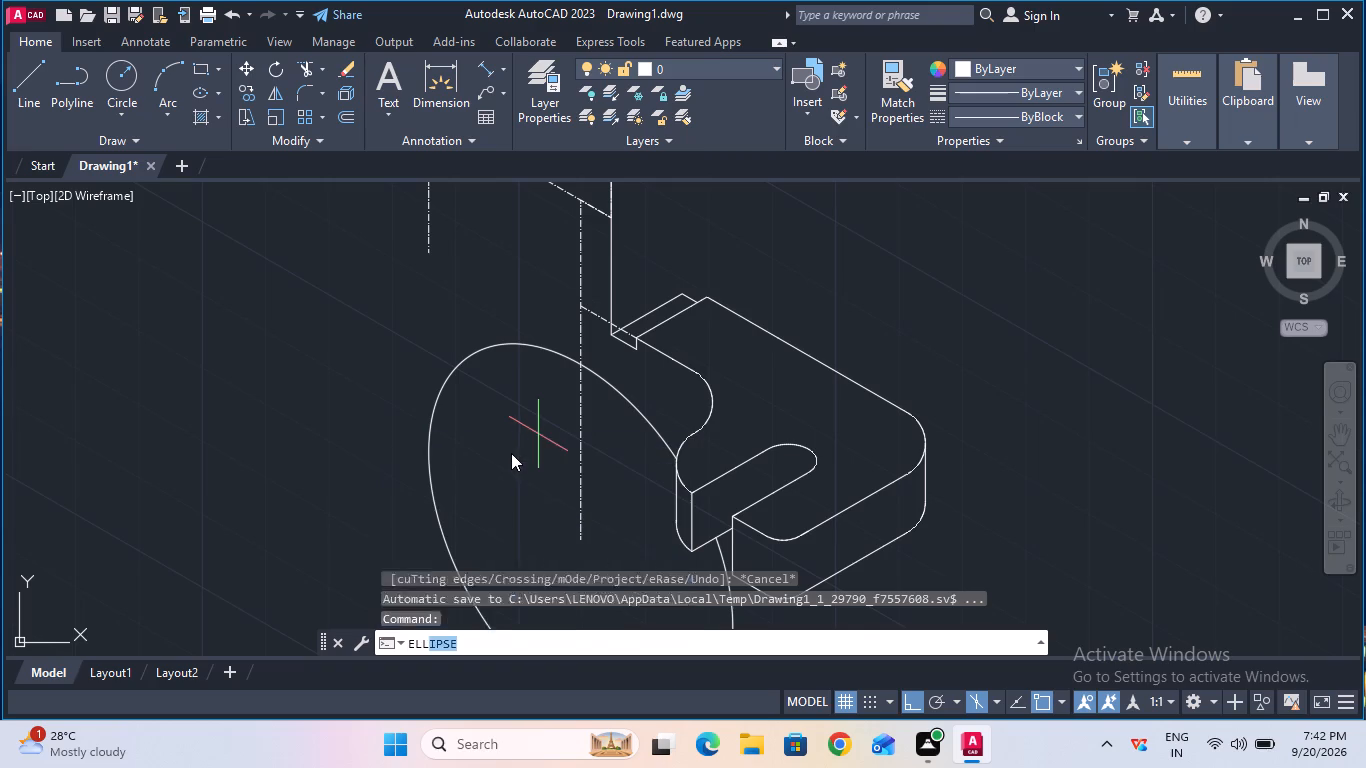
click(812, 638)
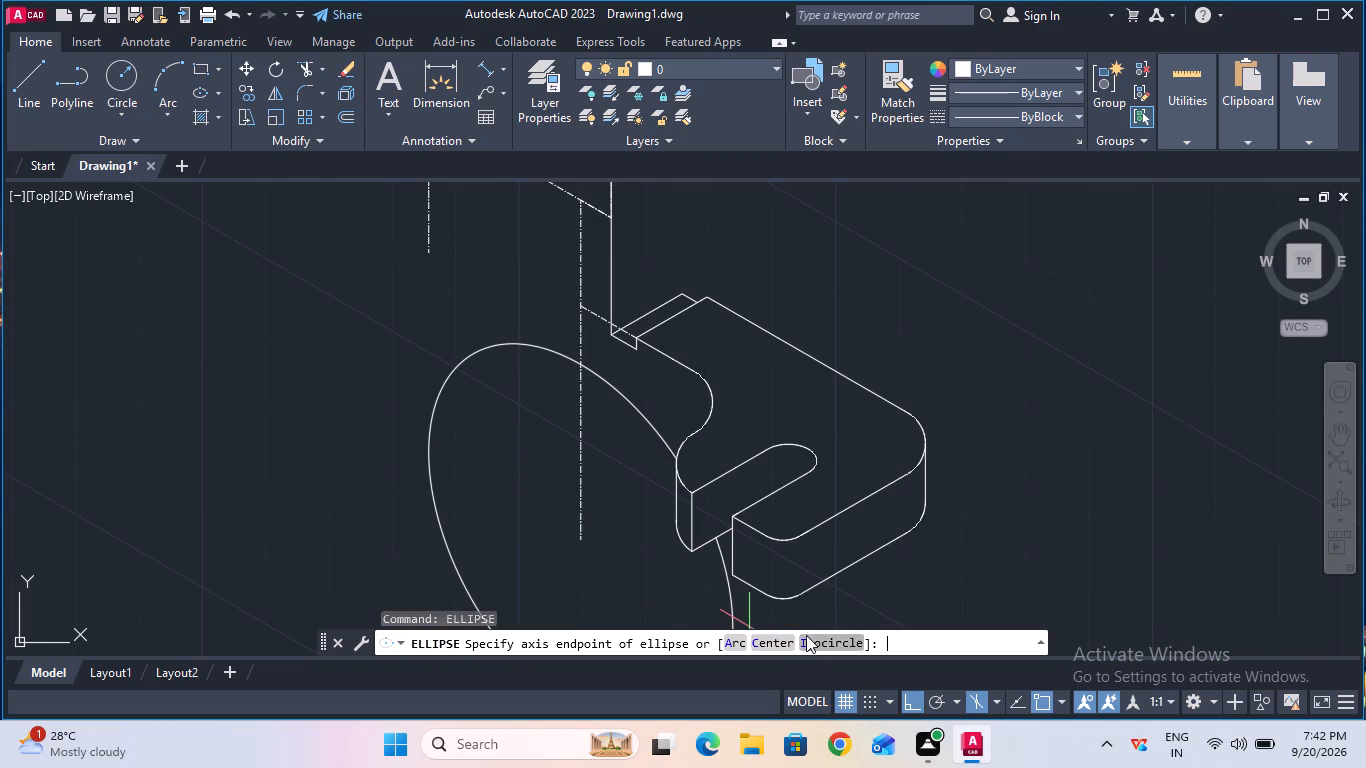
click(581, 543)
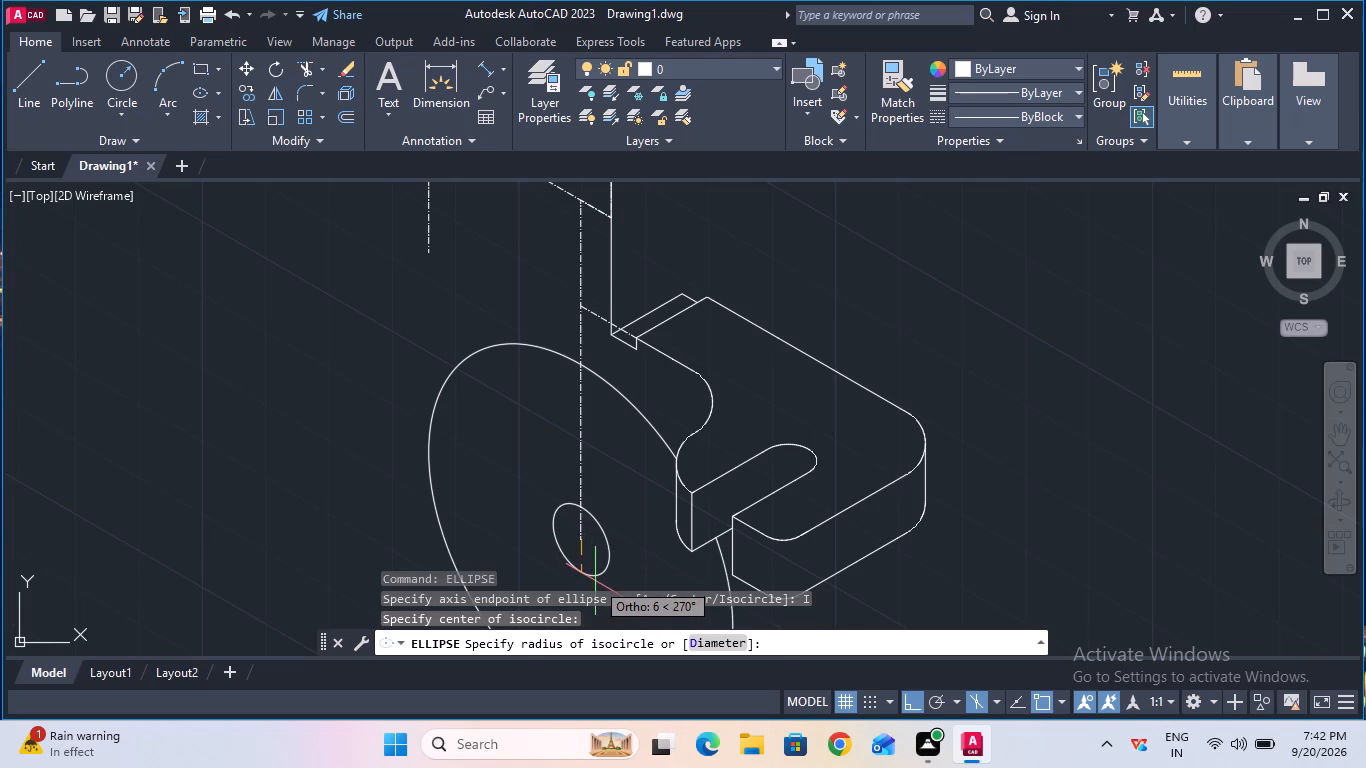
key(1)
text(7.)
key(5)
key(Return)
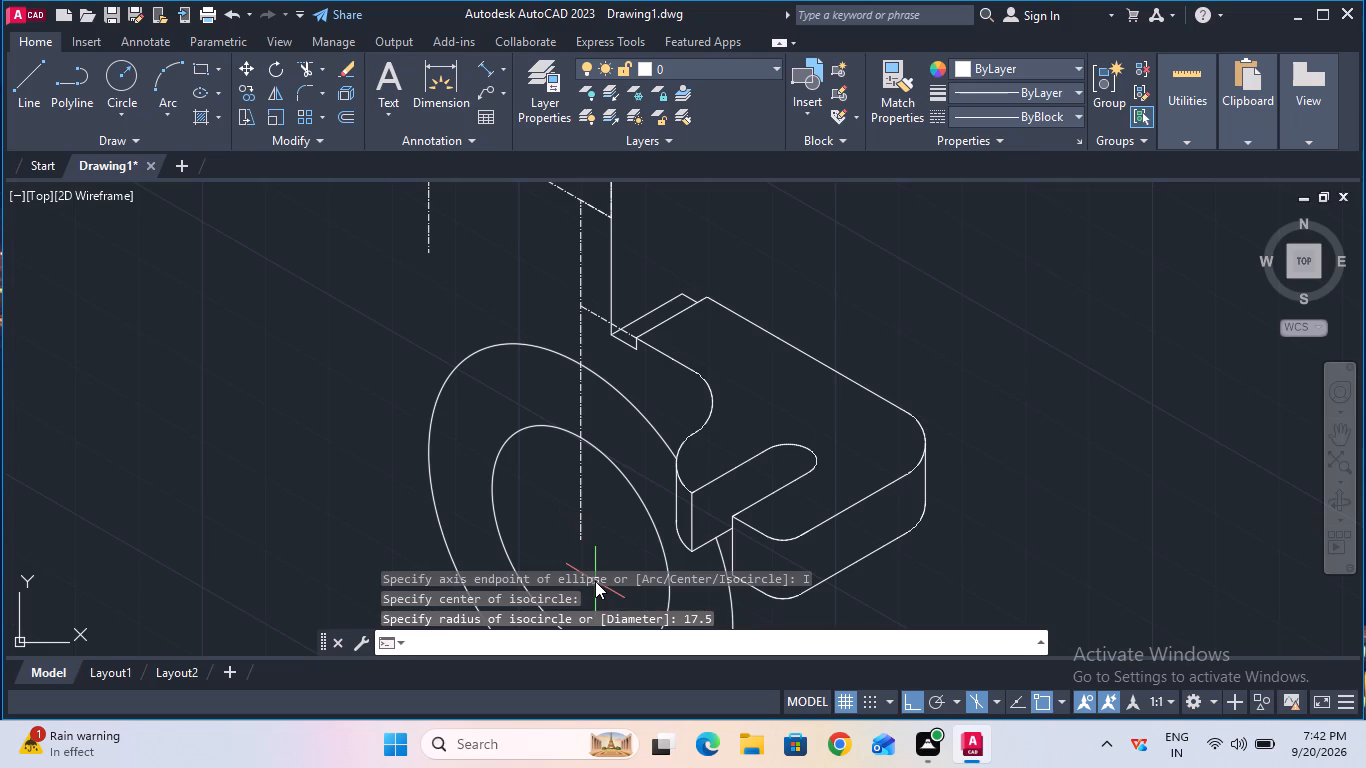
key(Escape)
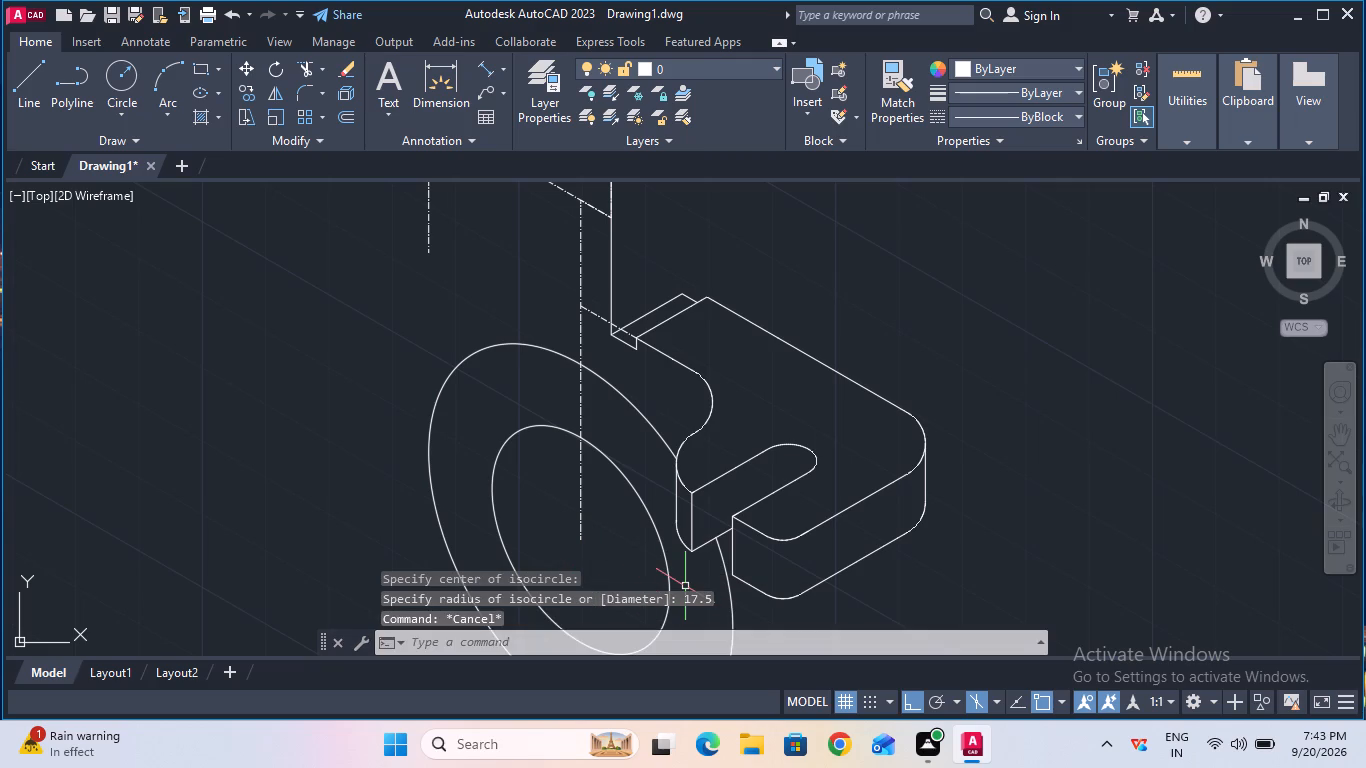
ctrl+scroll(685, 586, down, 2)
ctrl+scroll(685, 586, up, 1)
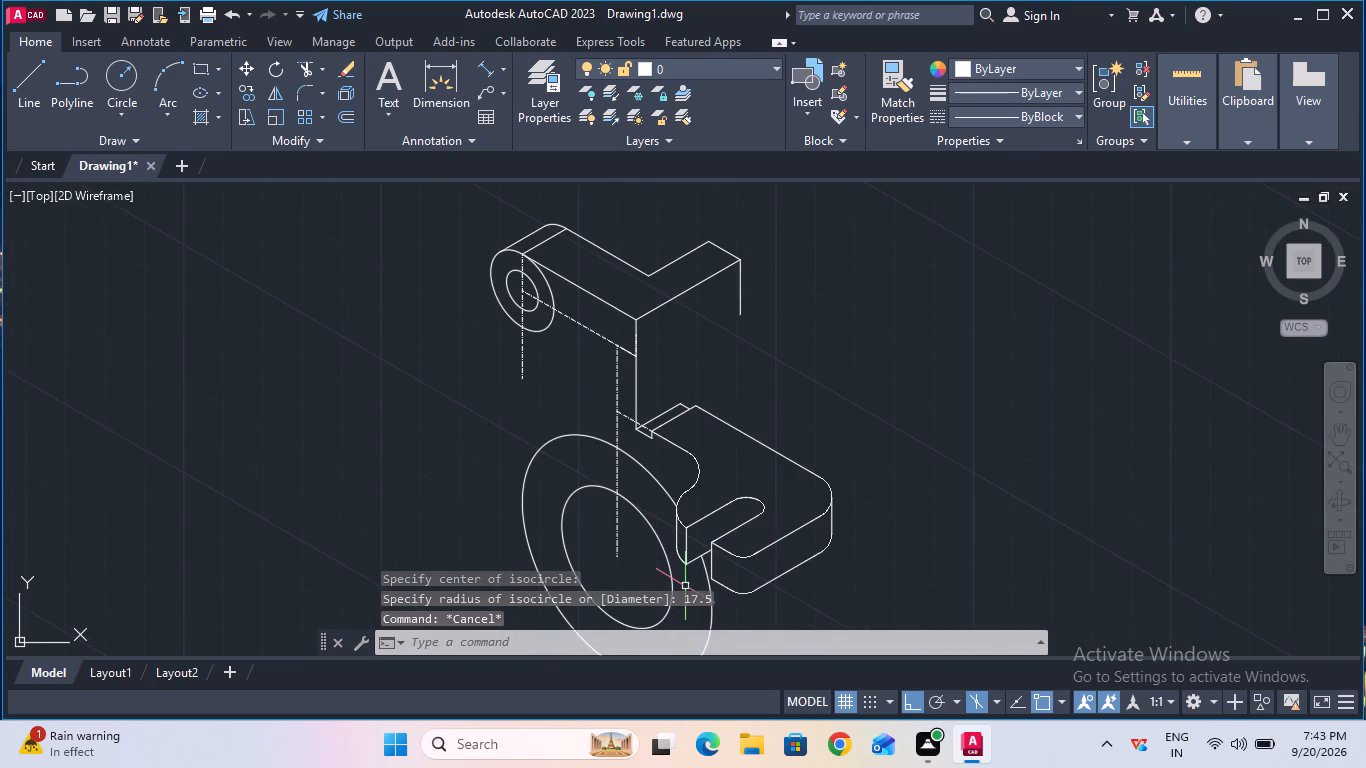
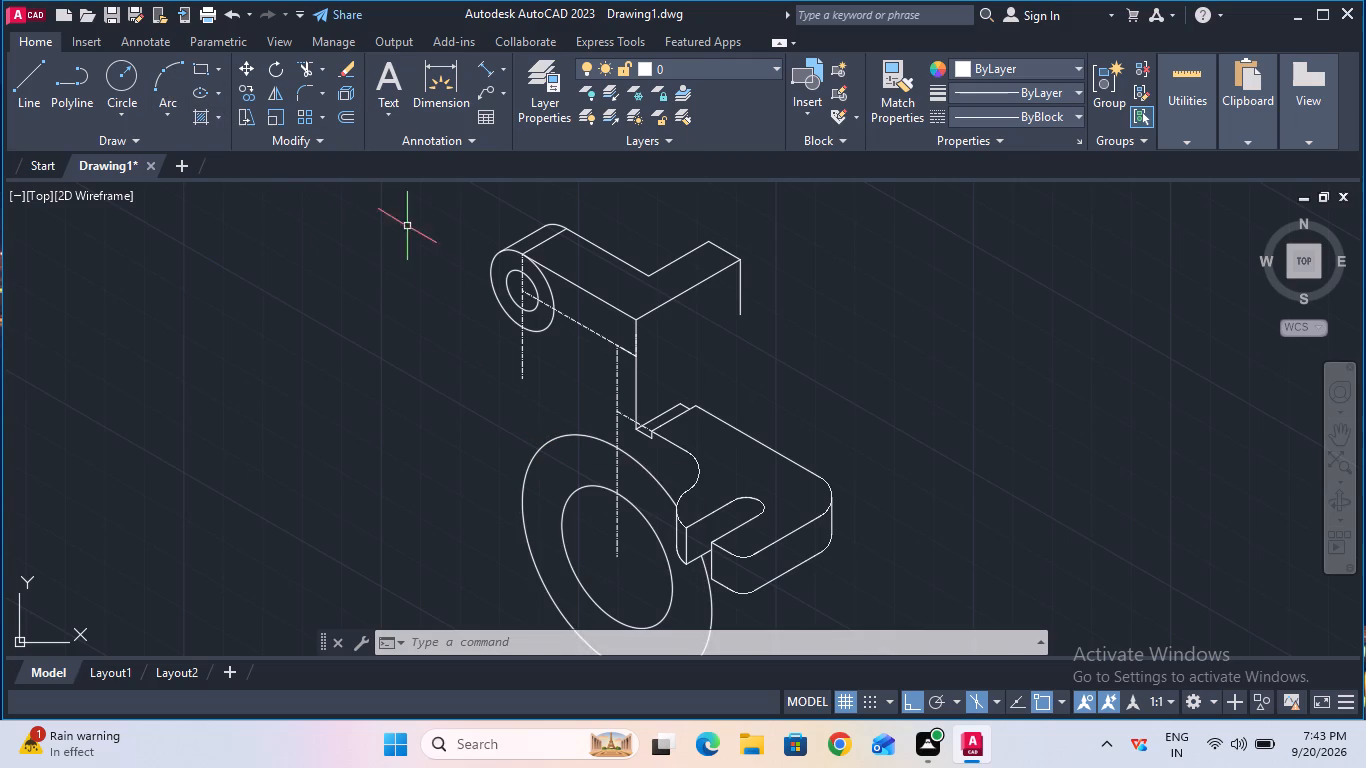
Copy both large concentric ellipses 5 units from their centre along the 210° axis in the top isoplane.
click(549, 442)
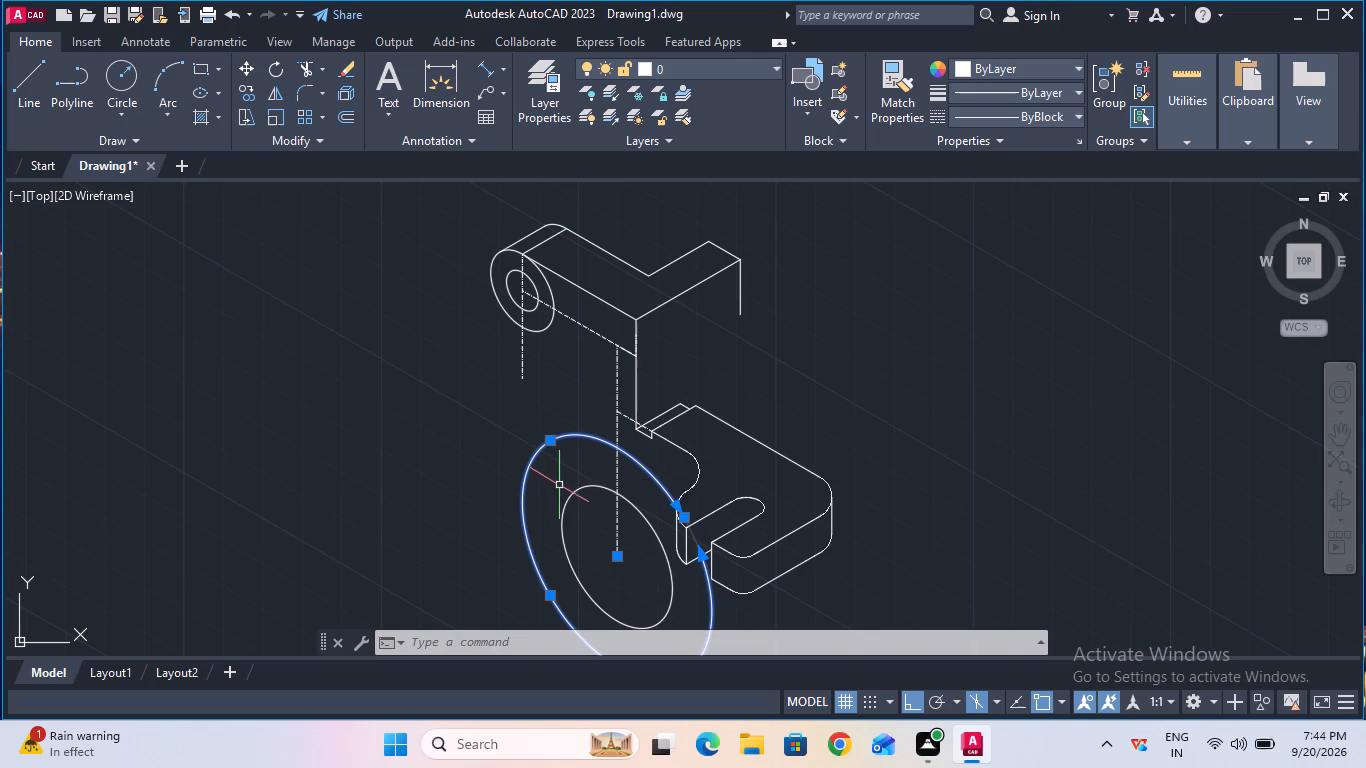
shift+click(571, 493)
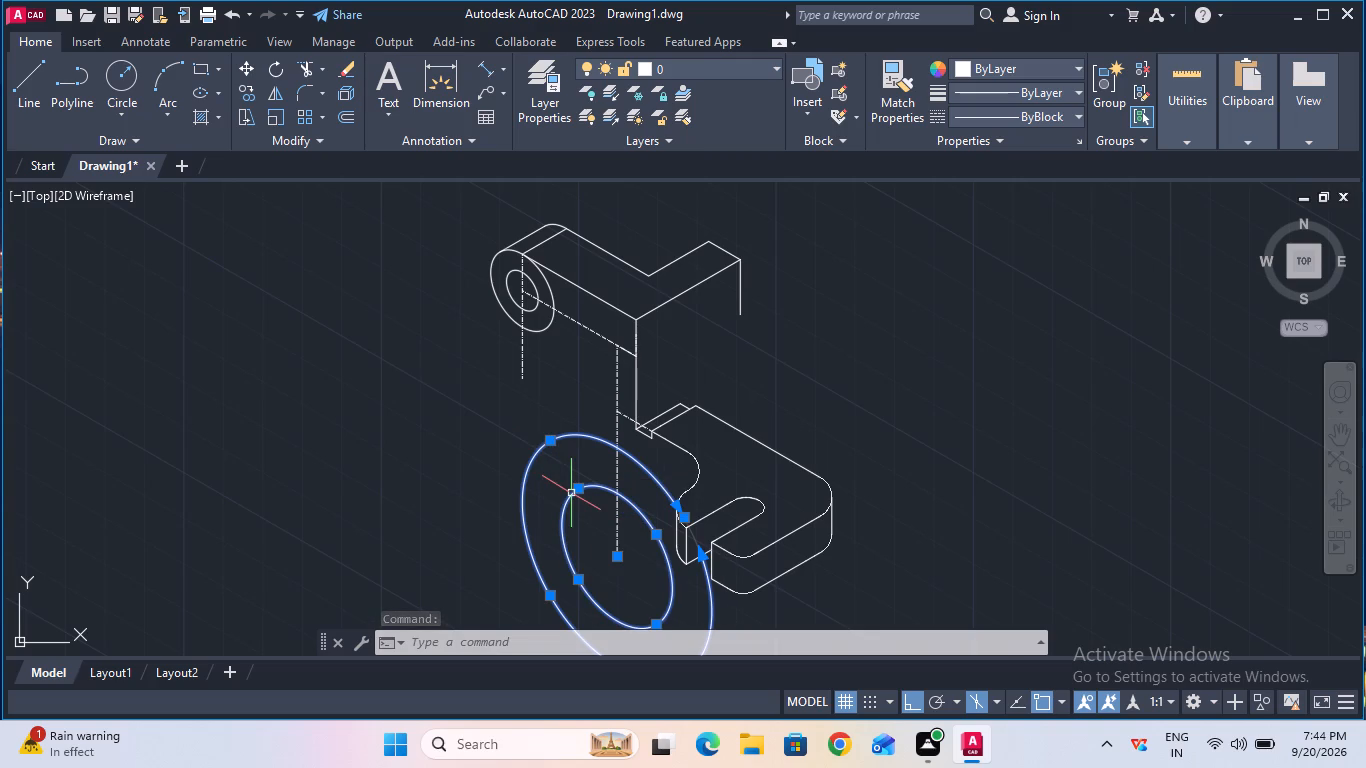
click(251, 93)
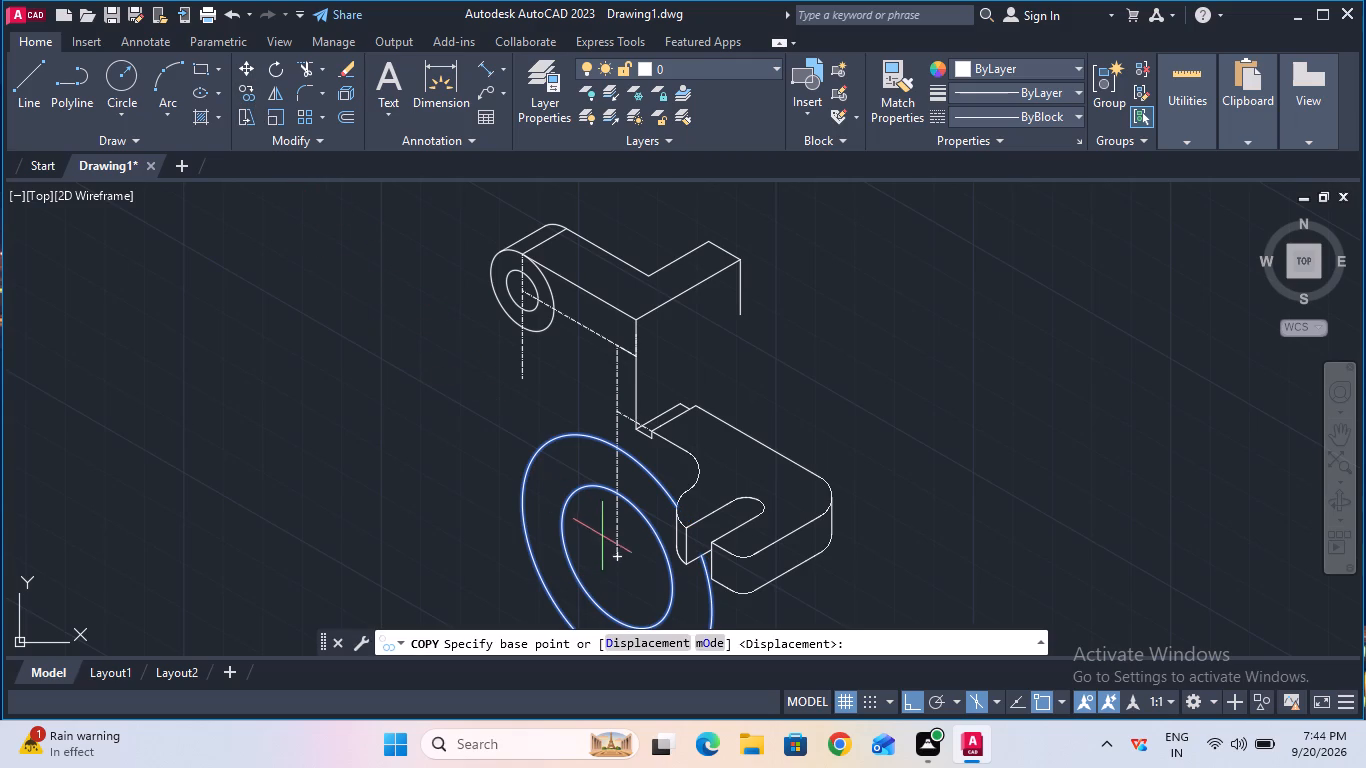
click(616, 552)
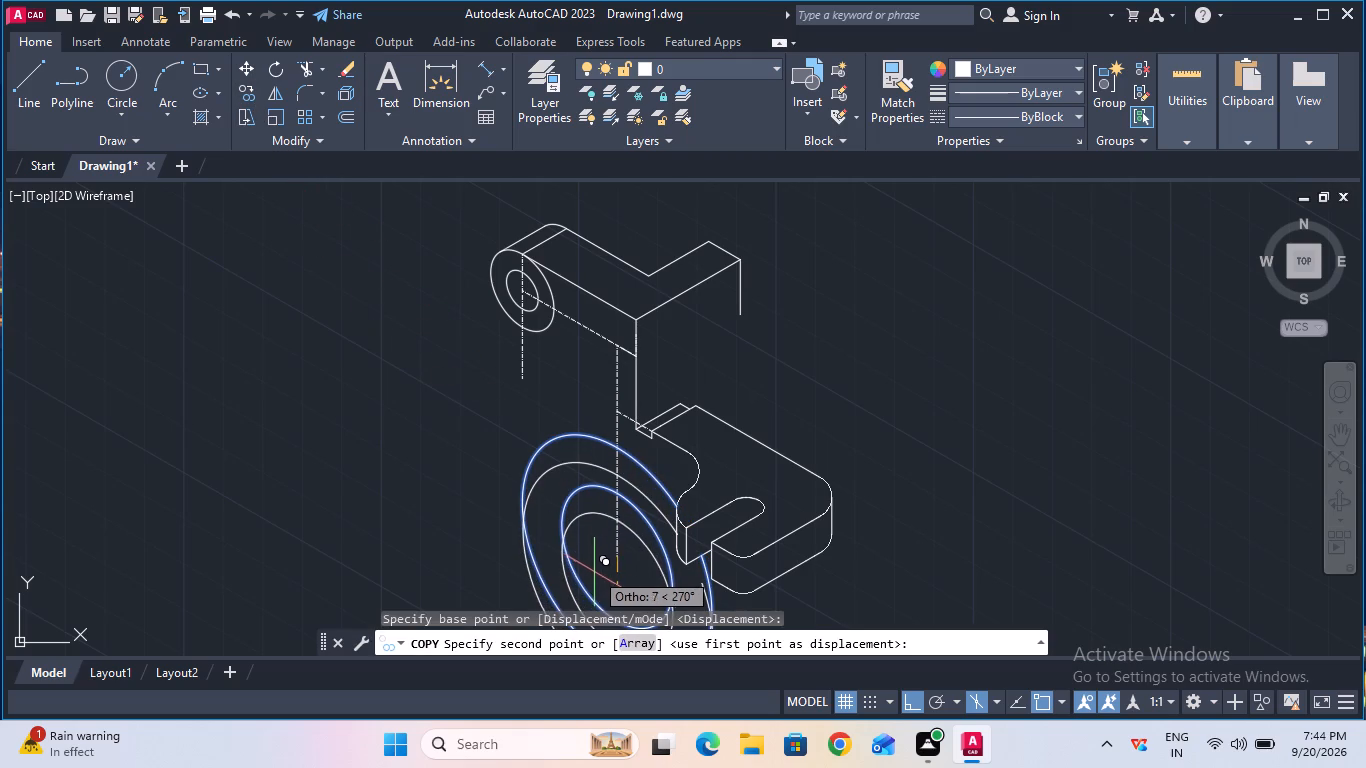
key(F5)
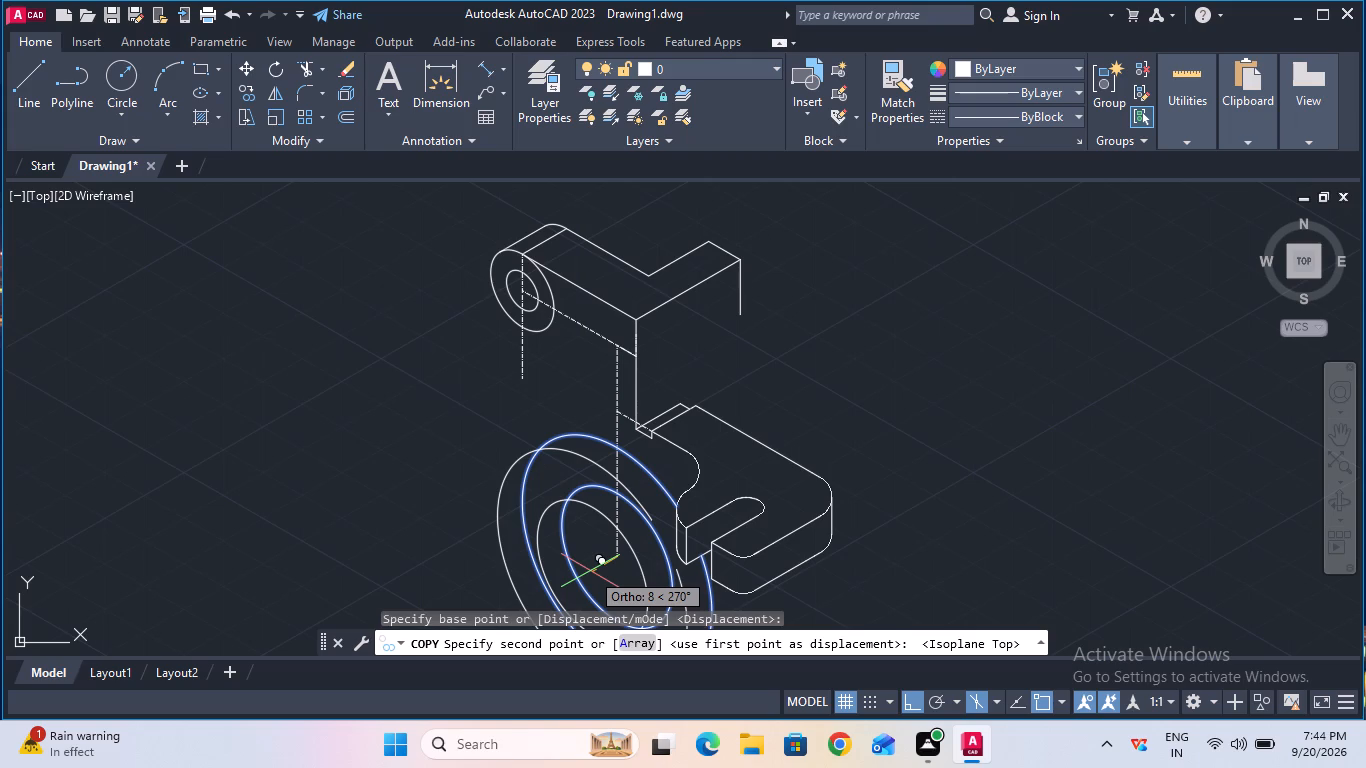
key(5)
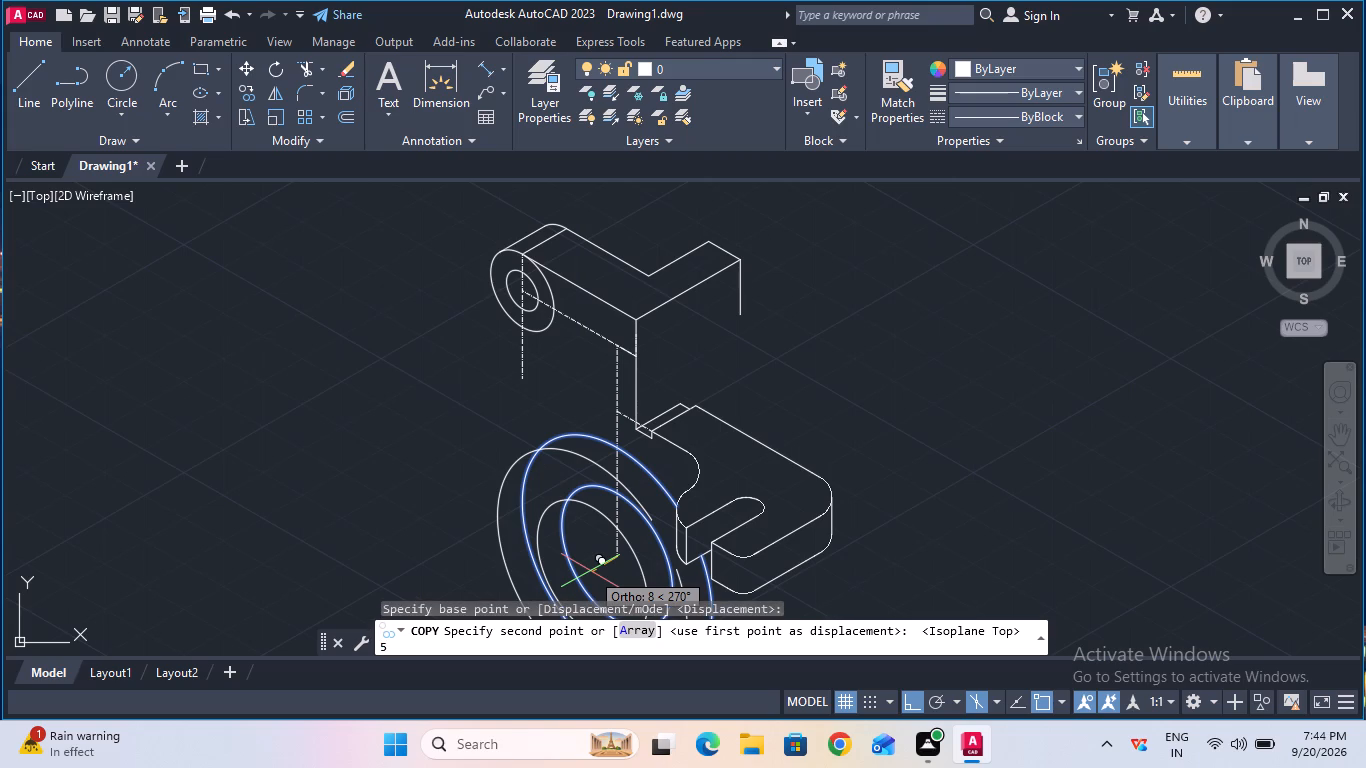
key(Return)
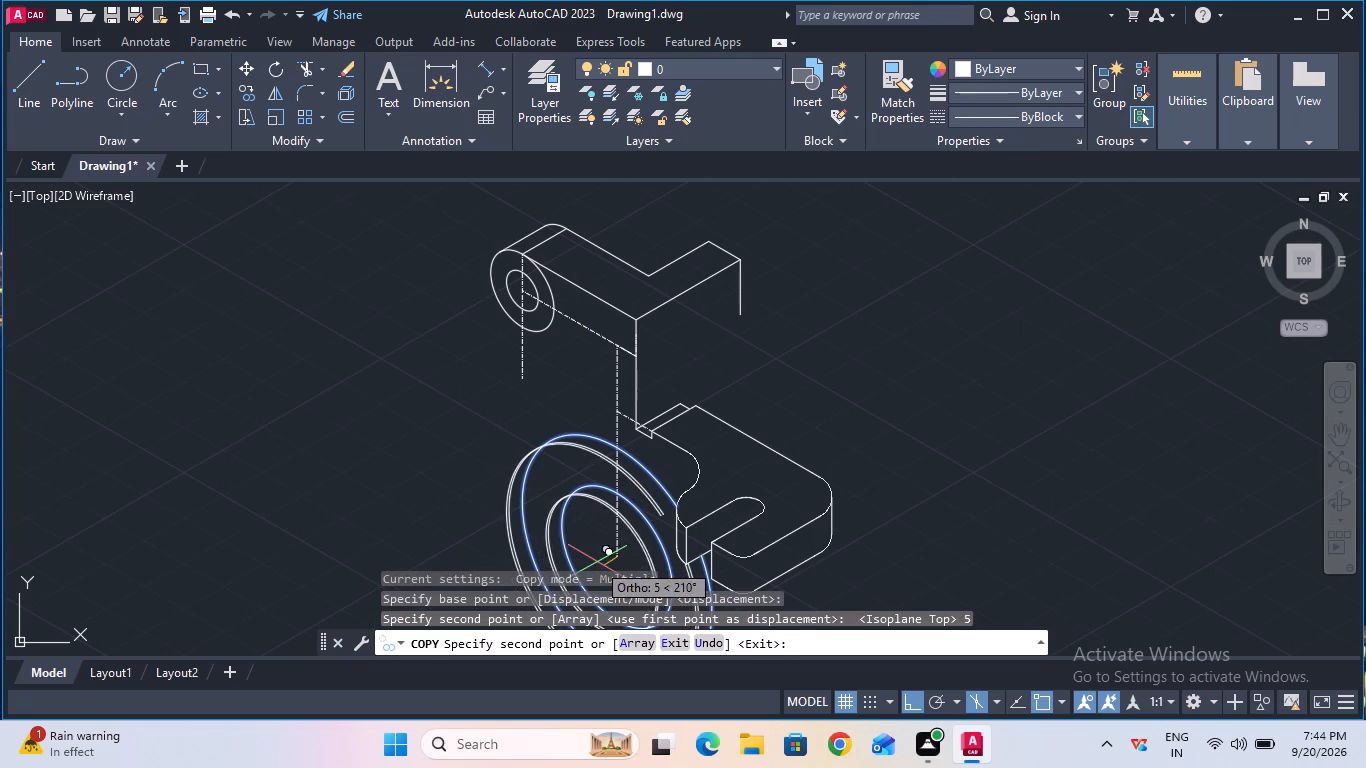
key(Escape)
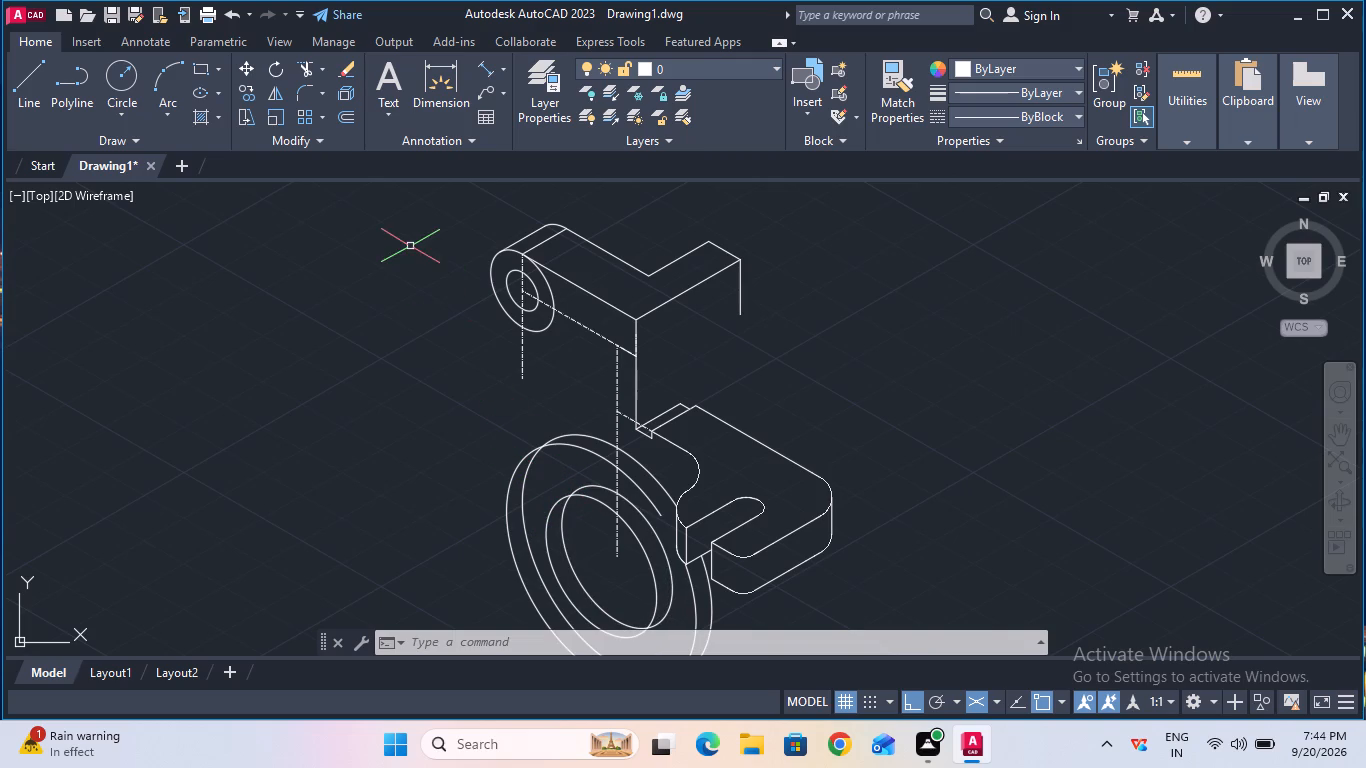
Trim the original outer ellipse's hidden left arc and remove the original inner ellipse entirely, keeping the copied front pair.
click(312, 70)
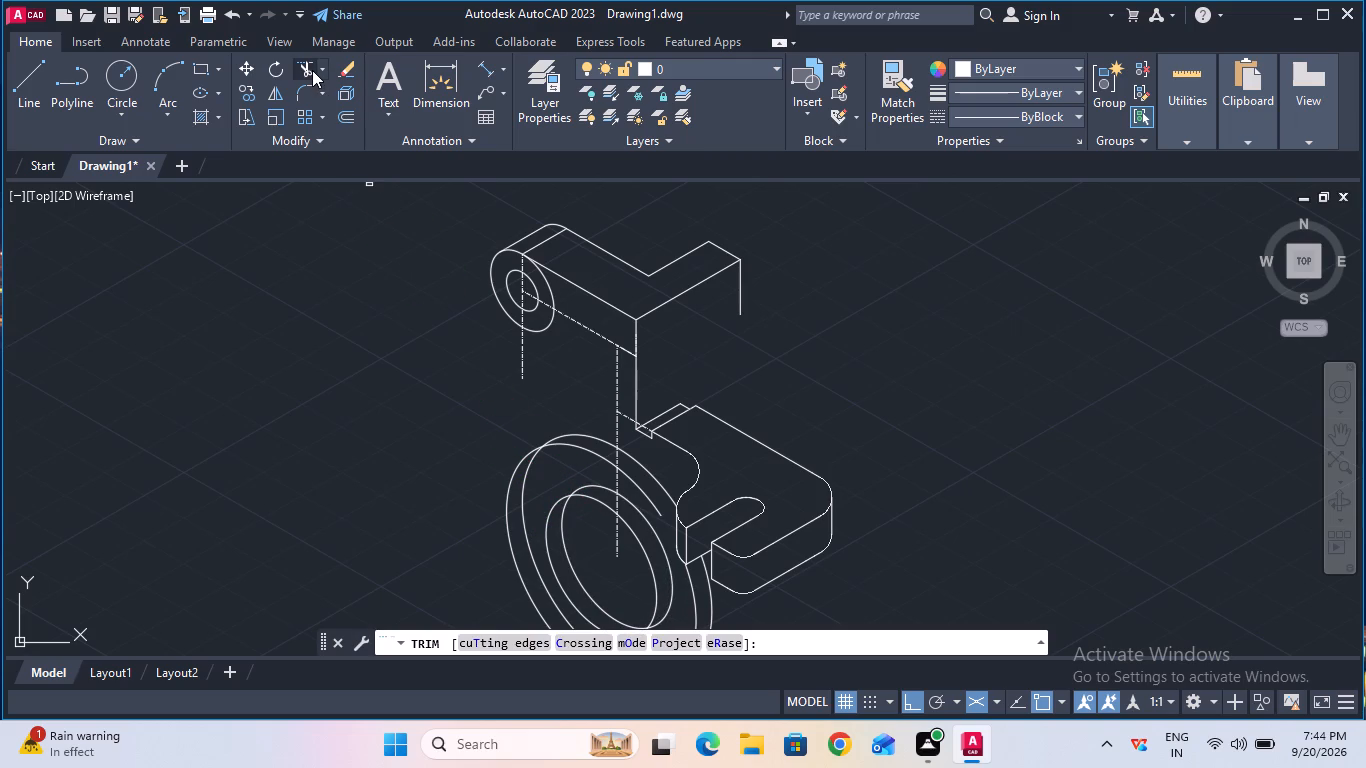
click(525, 525)
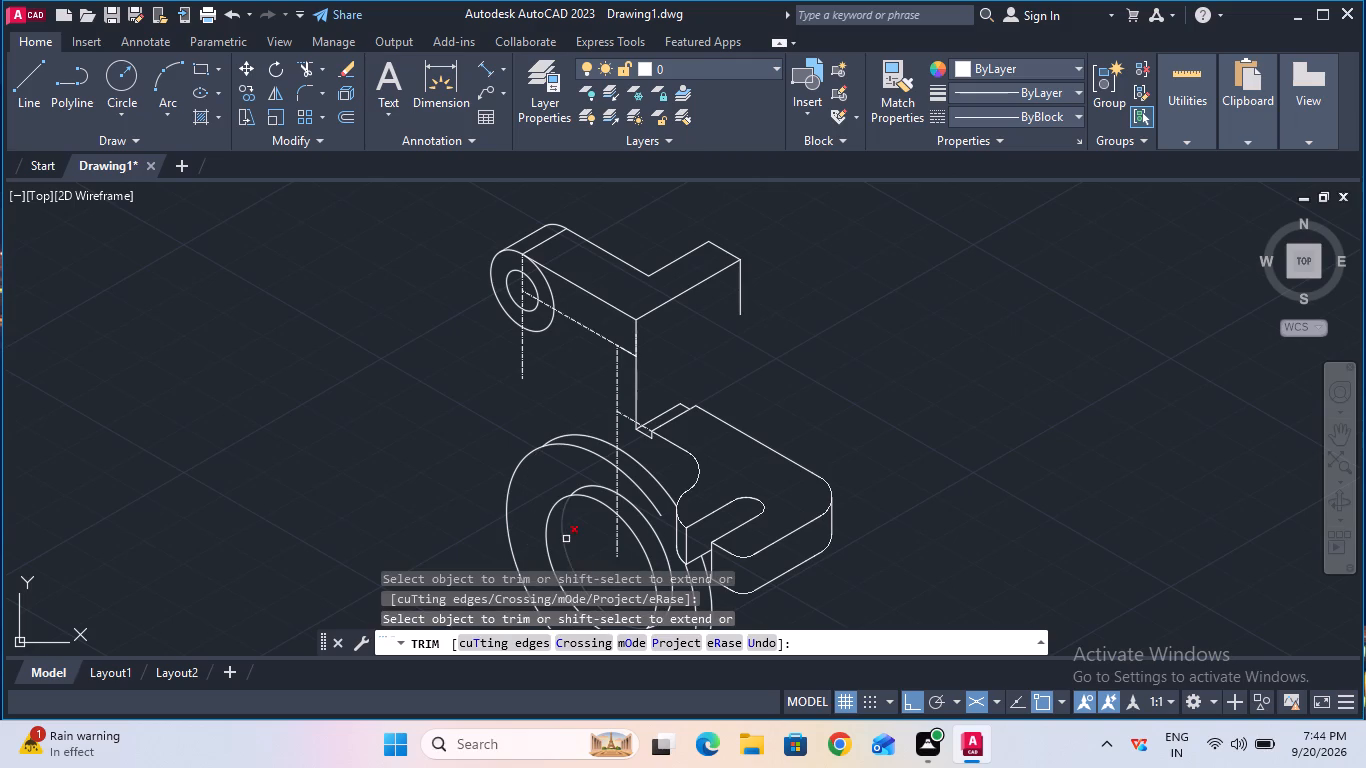
click(566, 539)
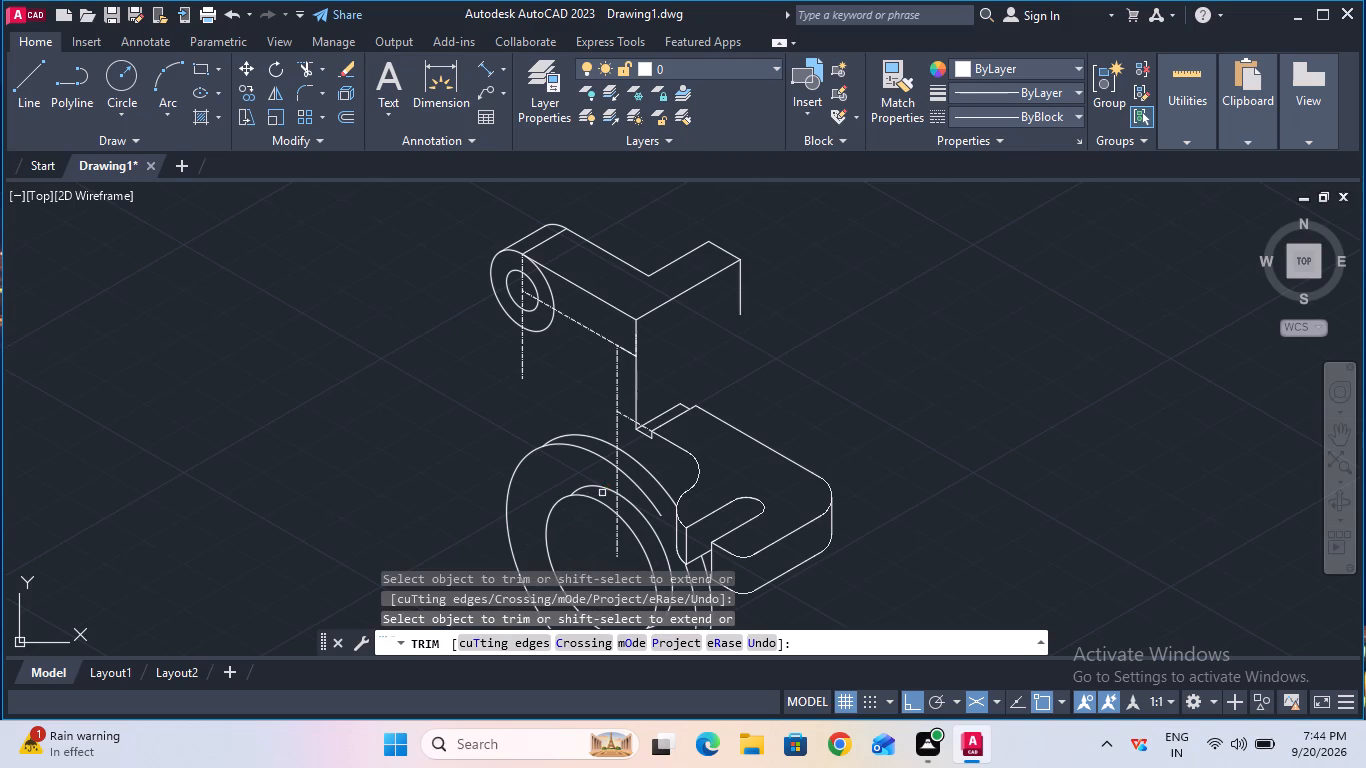
click(602, 489)
click(637, 511)
key(Escape)
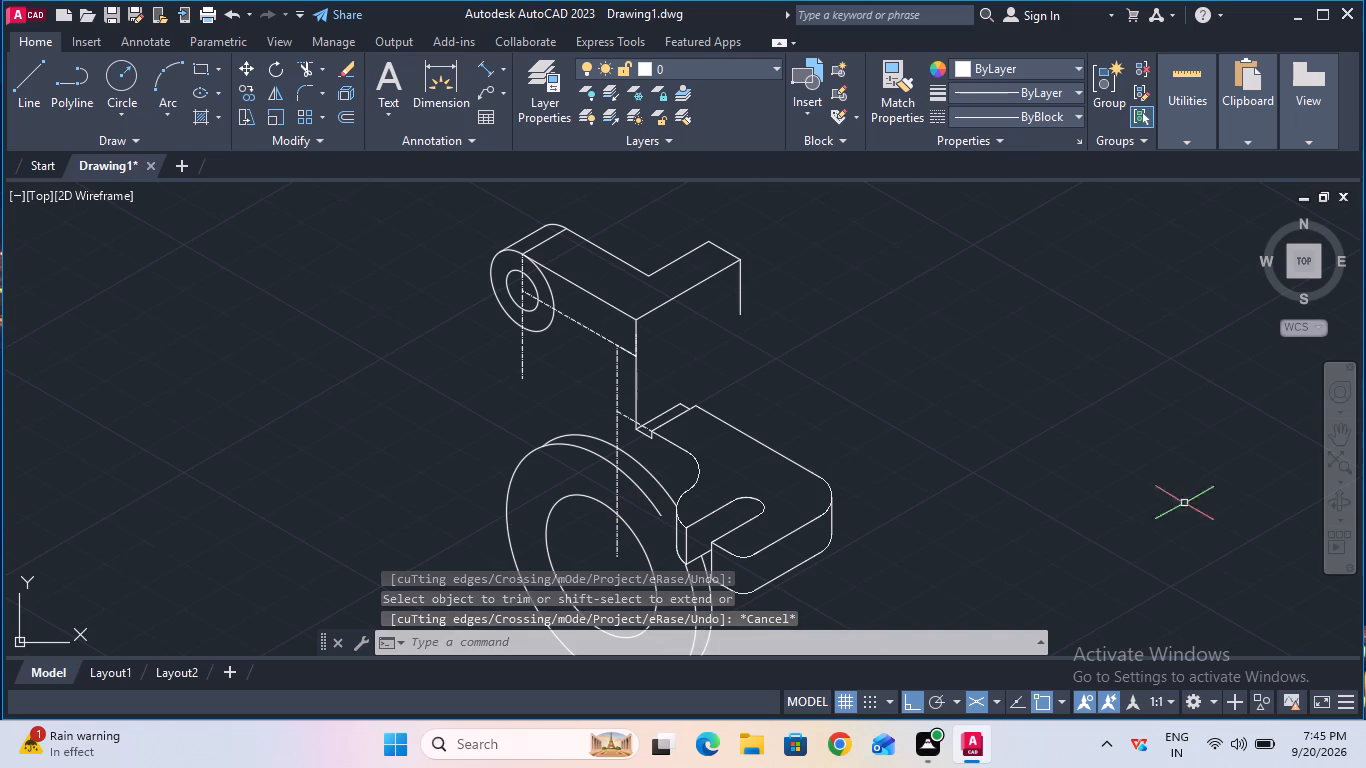
Trim away the original outer ellipse's remaining lower-right arc below the slotted plate.
click(1339, 438)
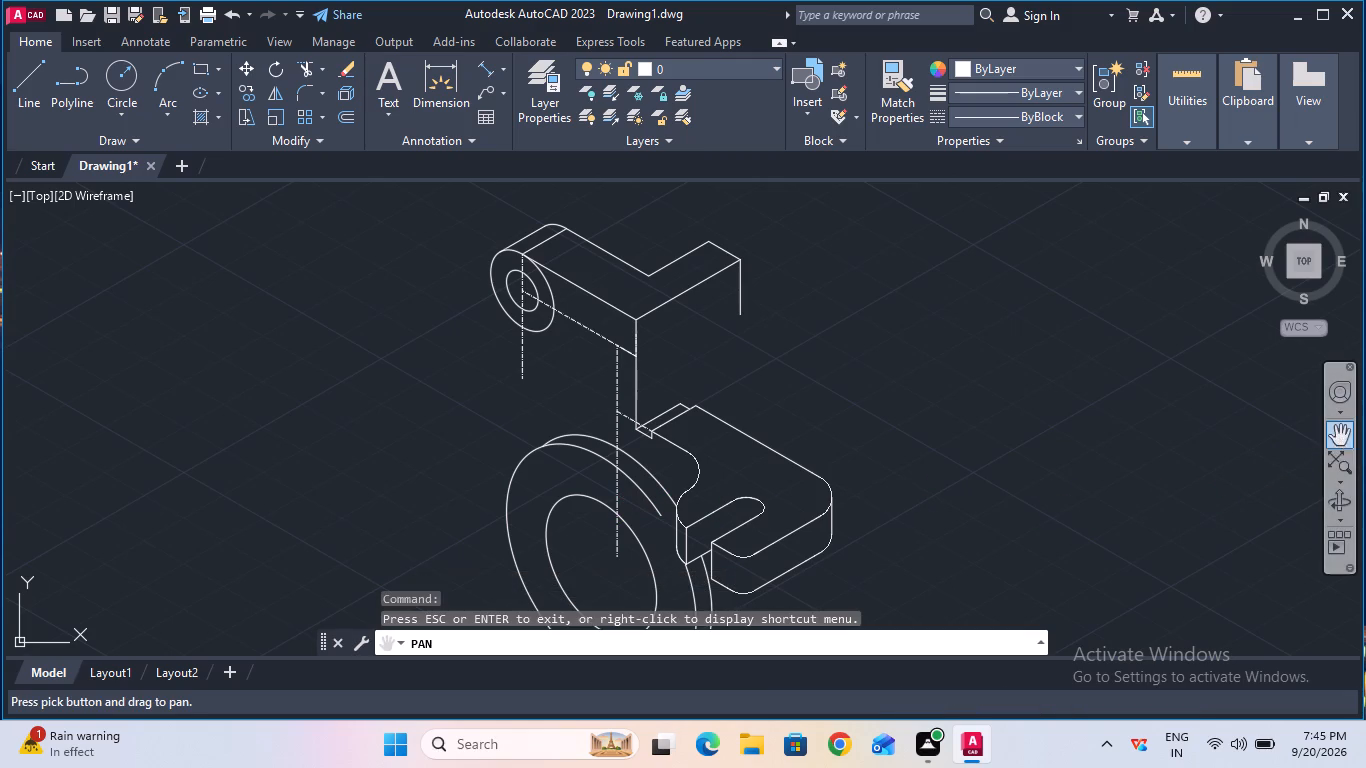
drag(778, 565, 774, 473)
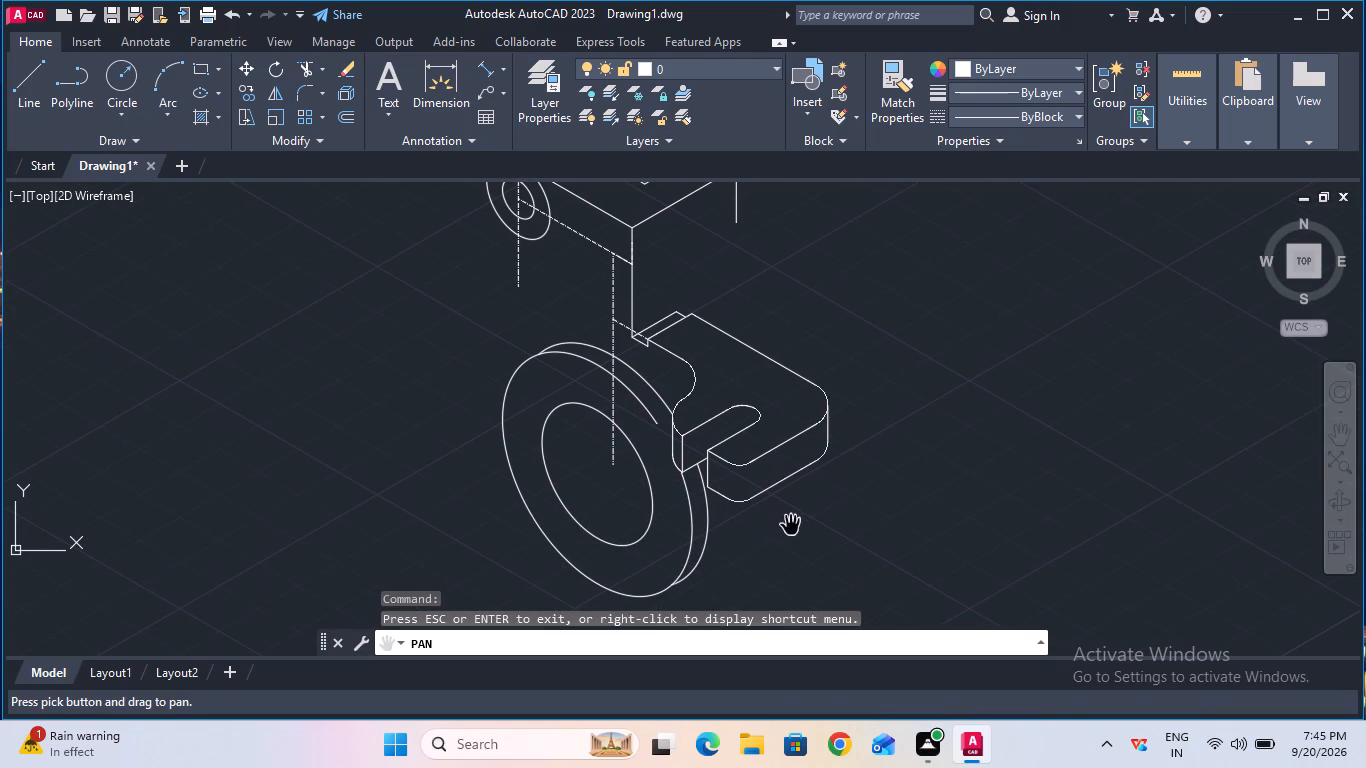
key(Escape)
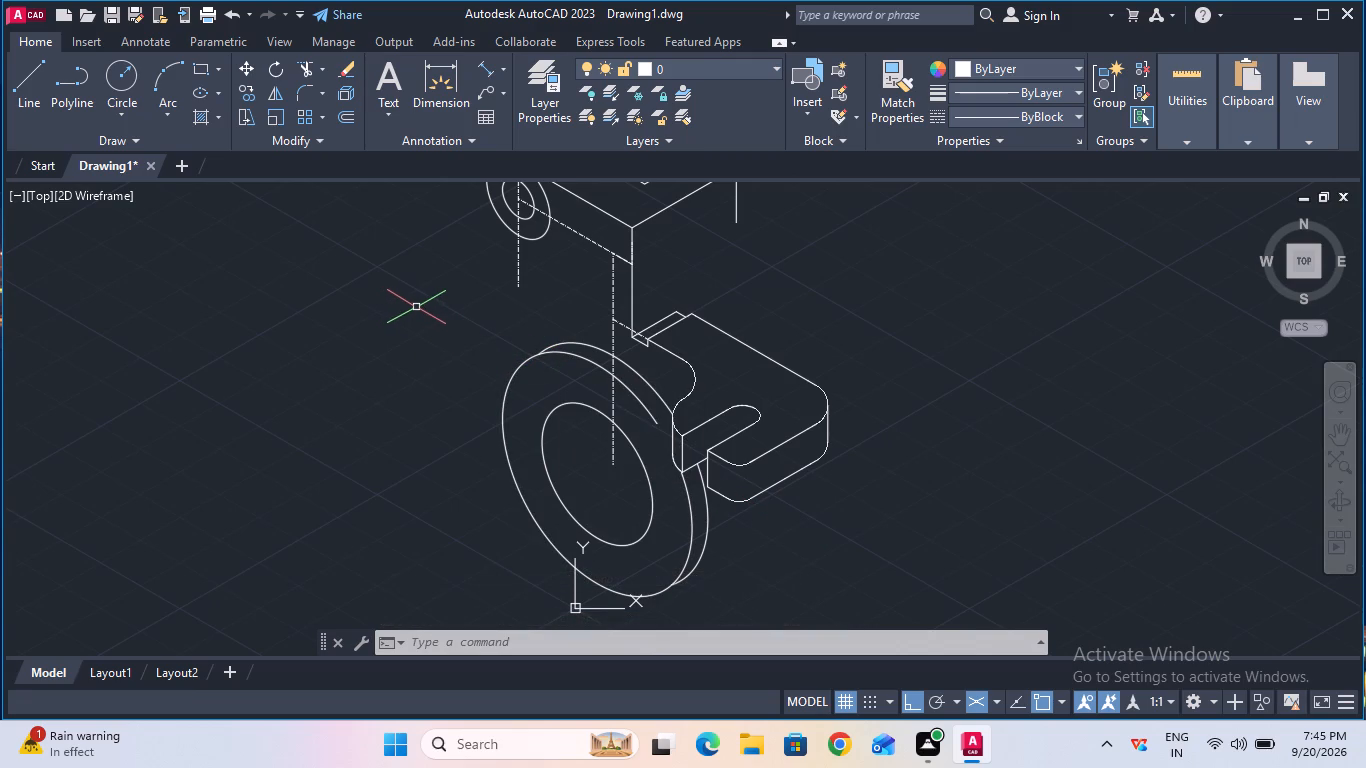
click(304, 76)
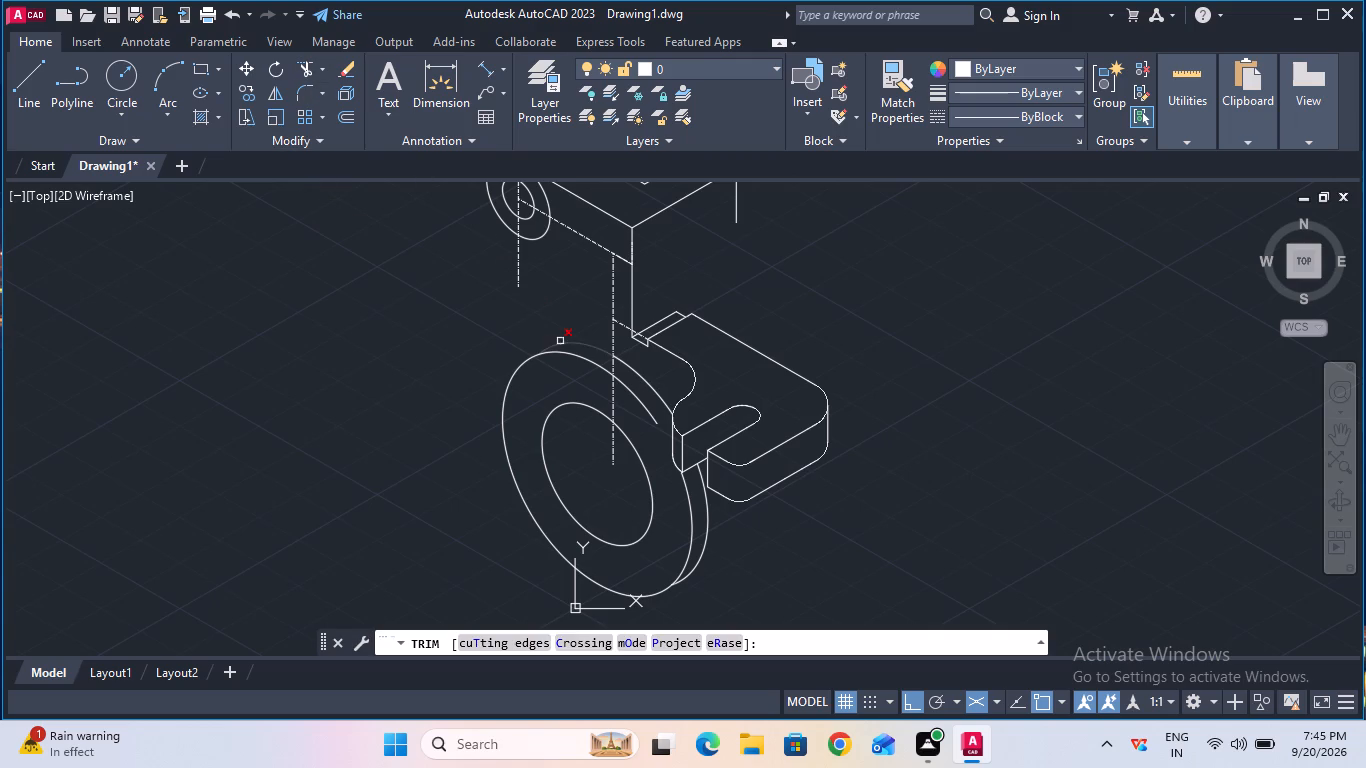
click(710, 530)
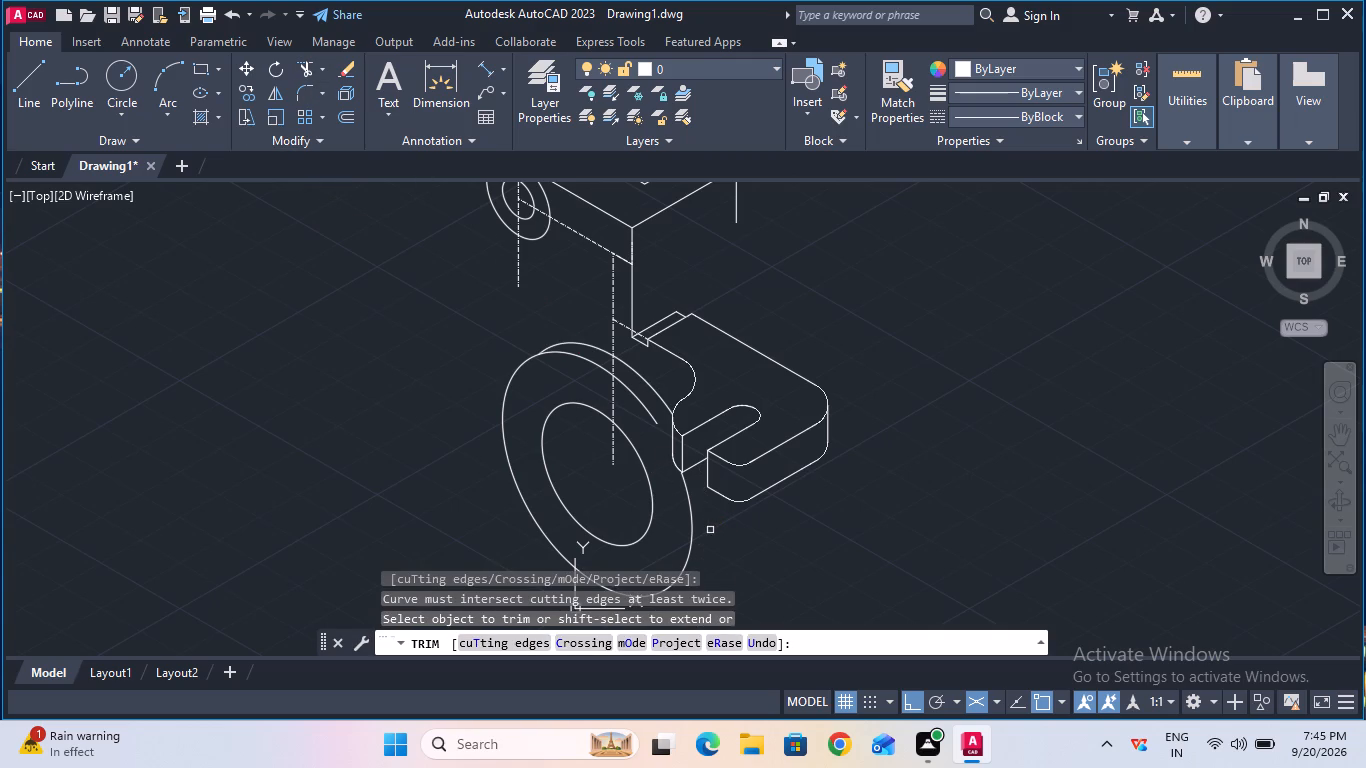
key(Escape)
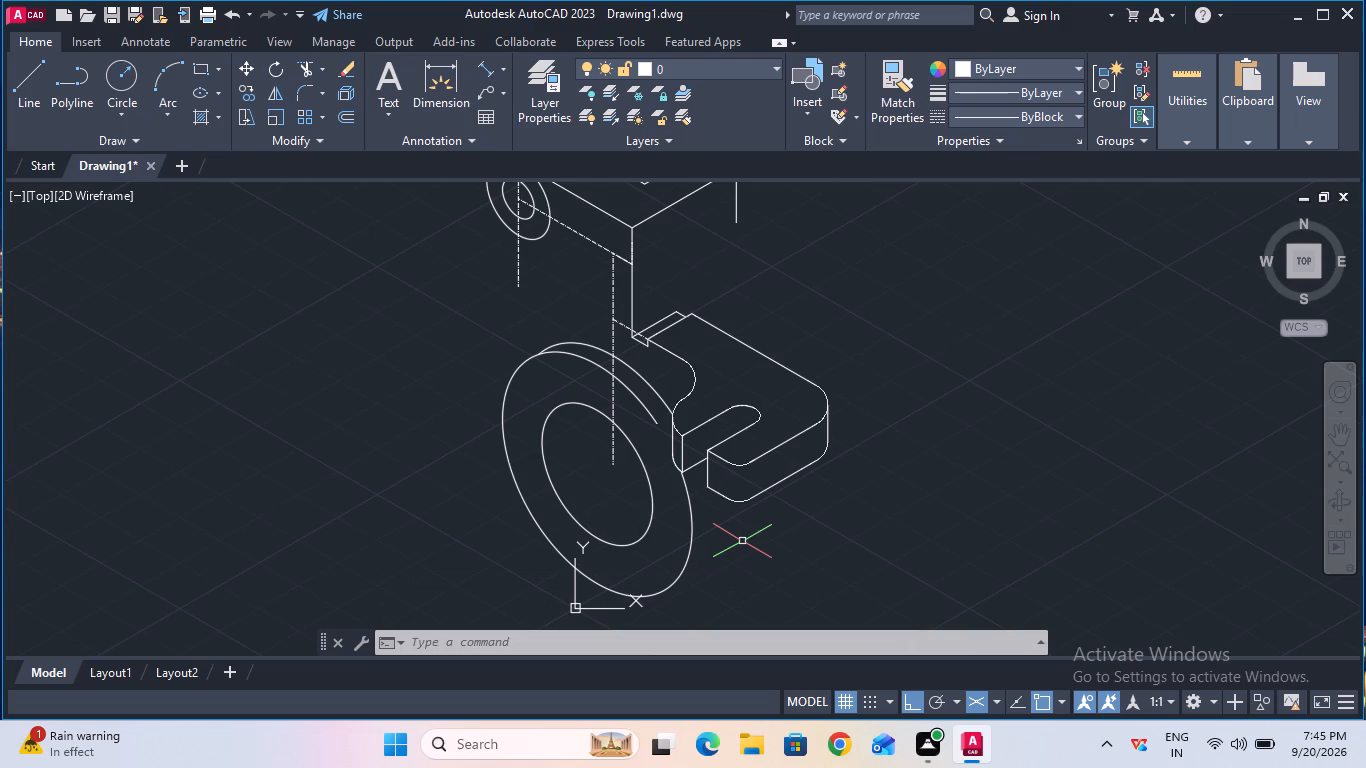
Extend the open upper end of the front outer ellipse to the slotted plate's edge.
double_click(325, 75)
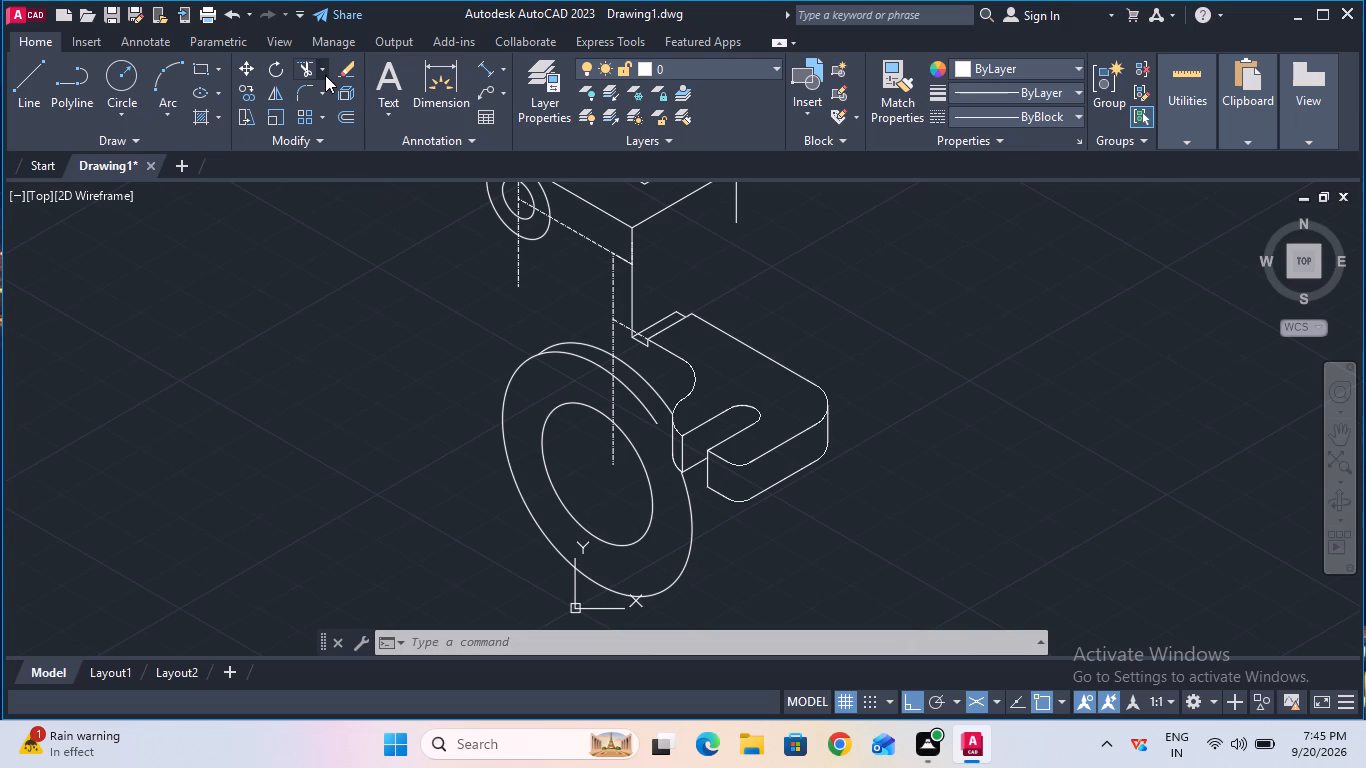
click(325, 69)
click(332, 132)
click(652, 421)
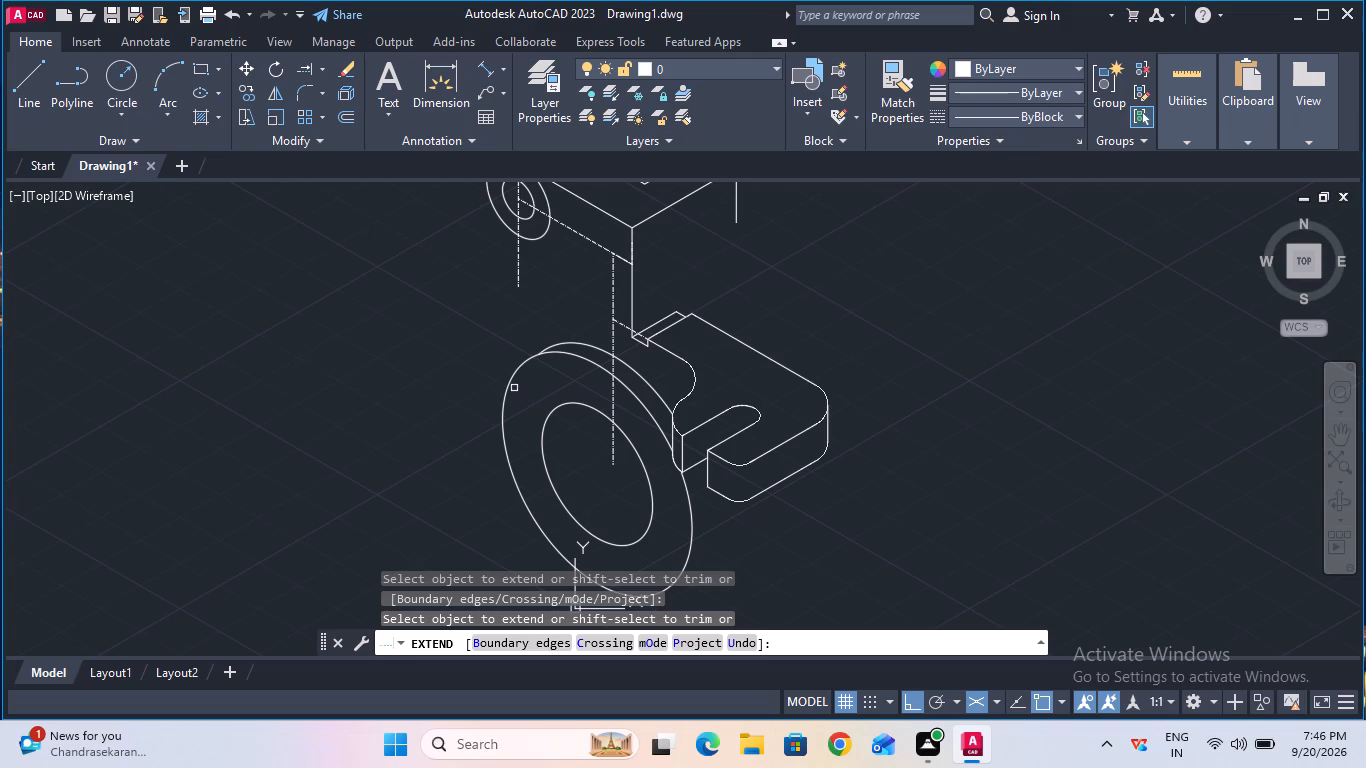
key(Escape)
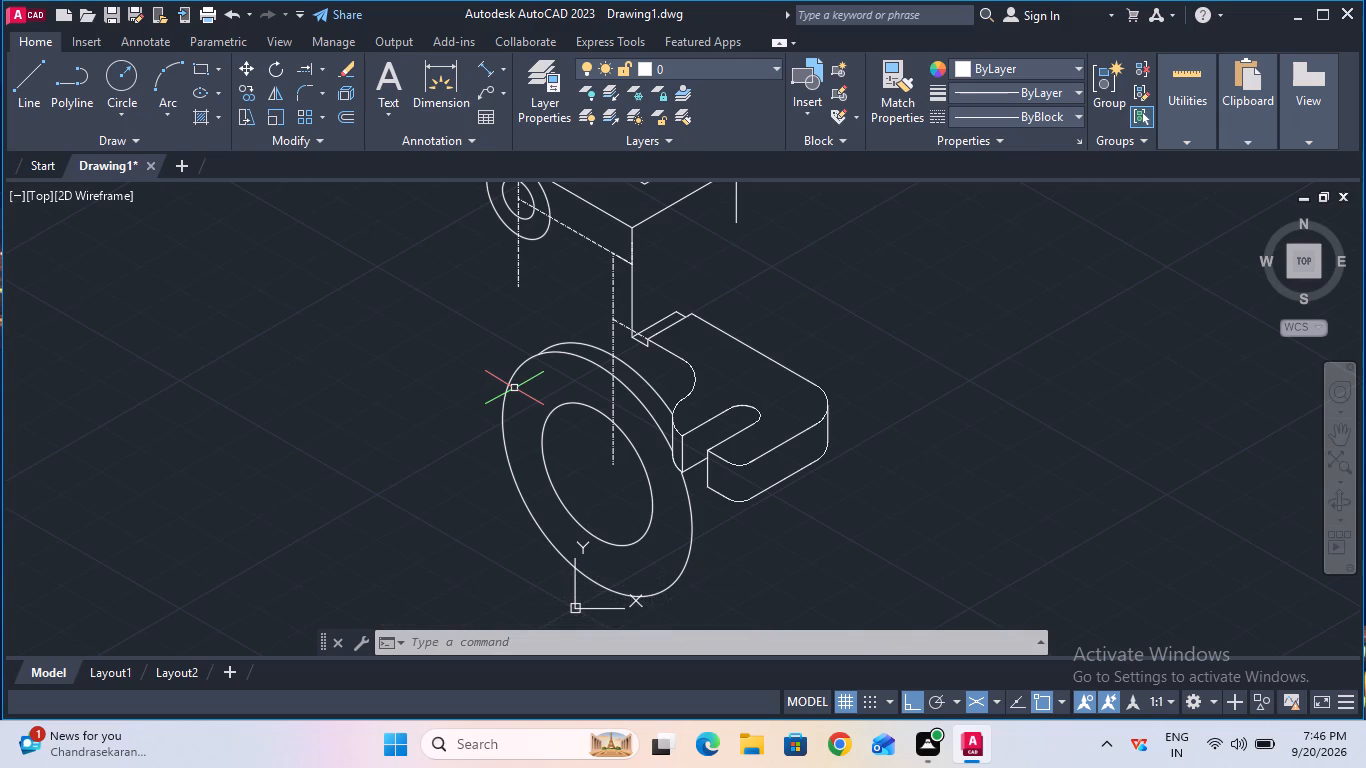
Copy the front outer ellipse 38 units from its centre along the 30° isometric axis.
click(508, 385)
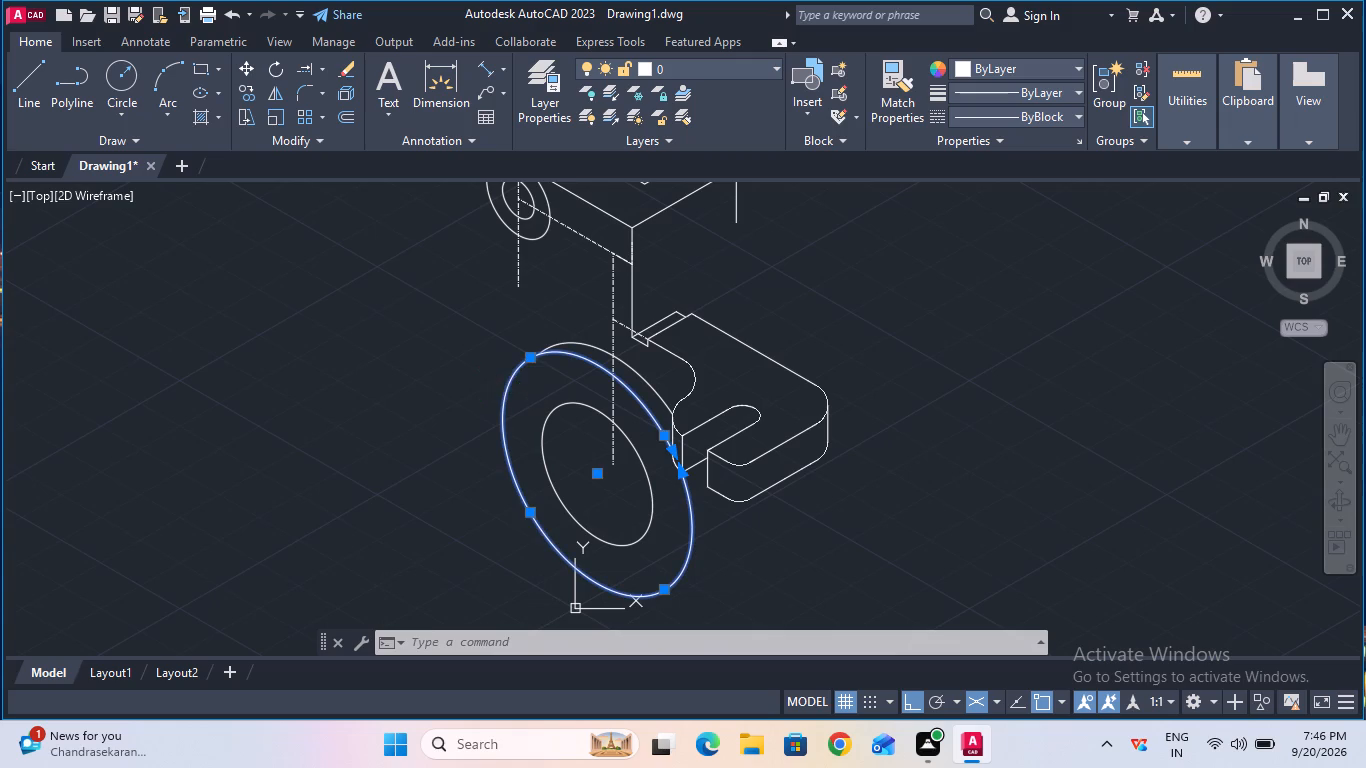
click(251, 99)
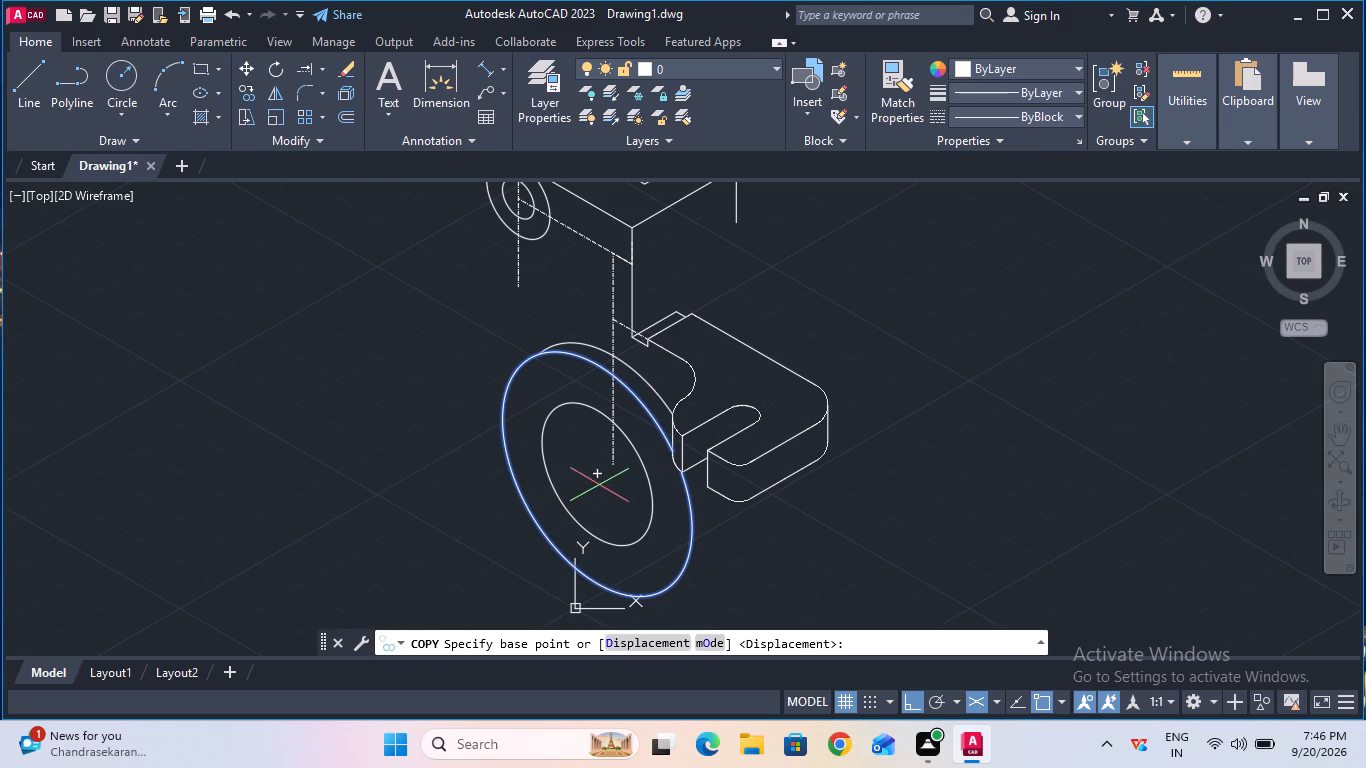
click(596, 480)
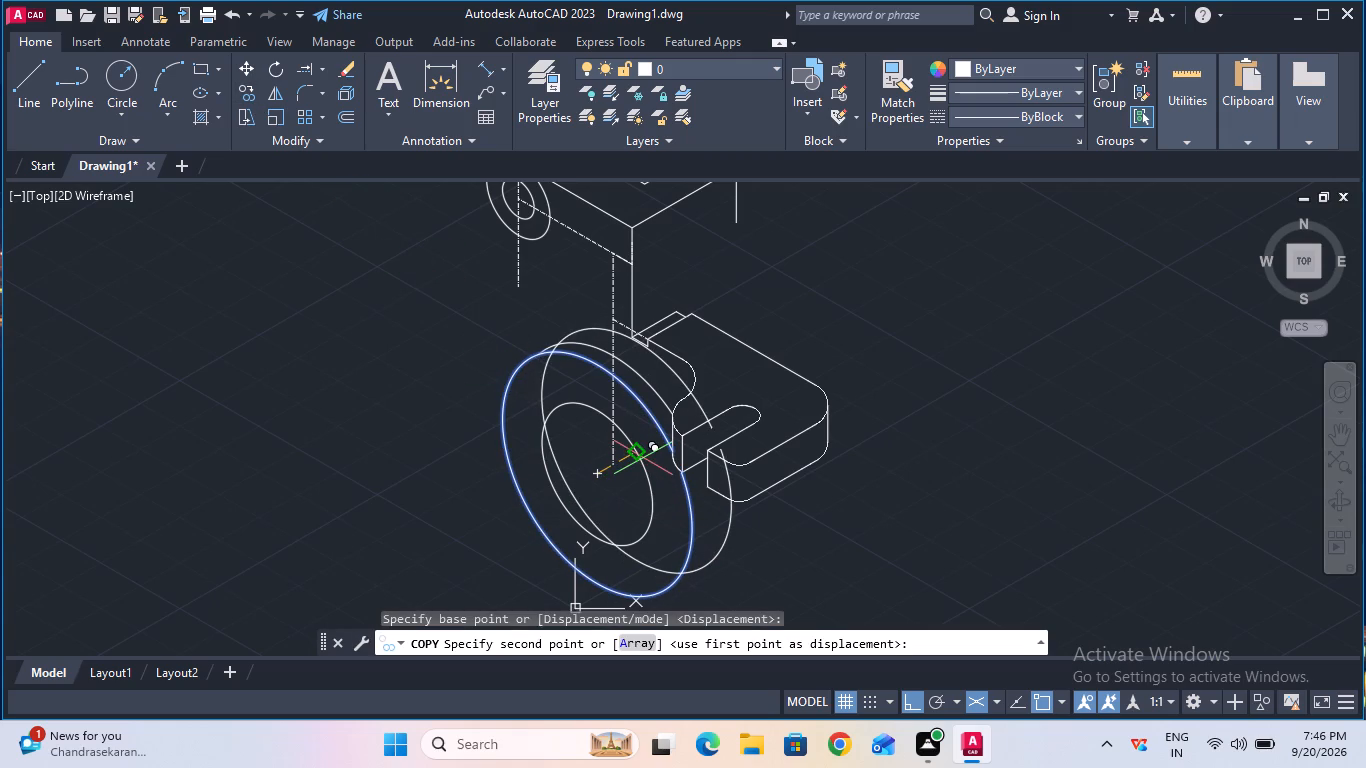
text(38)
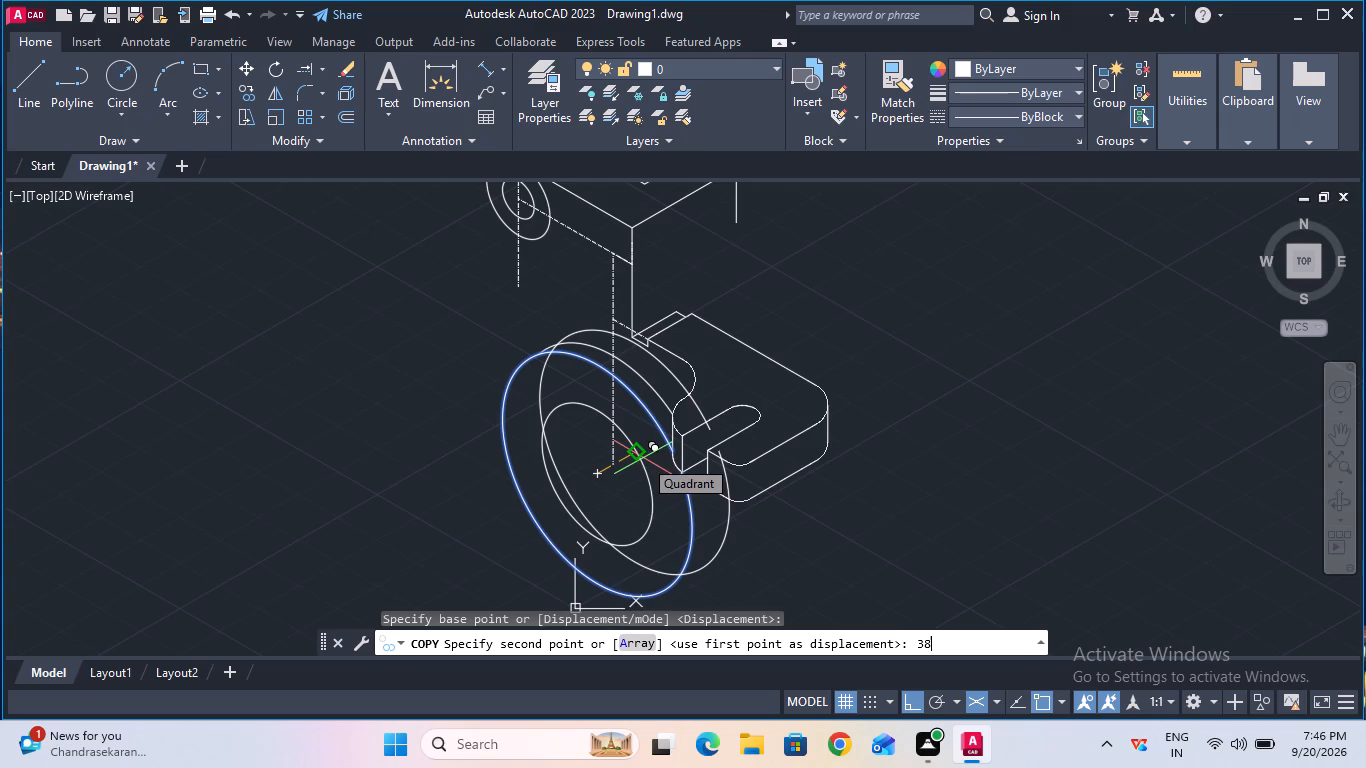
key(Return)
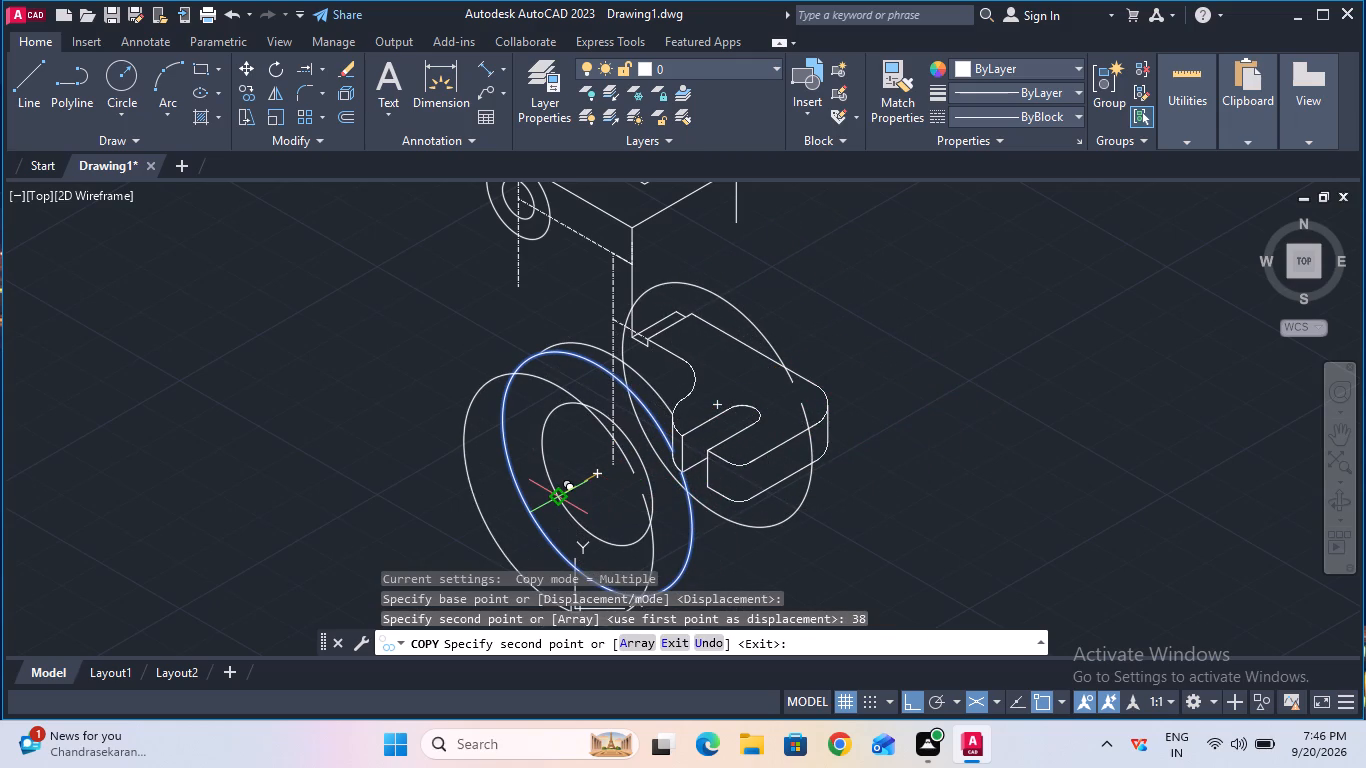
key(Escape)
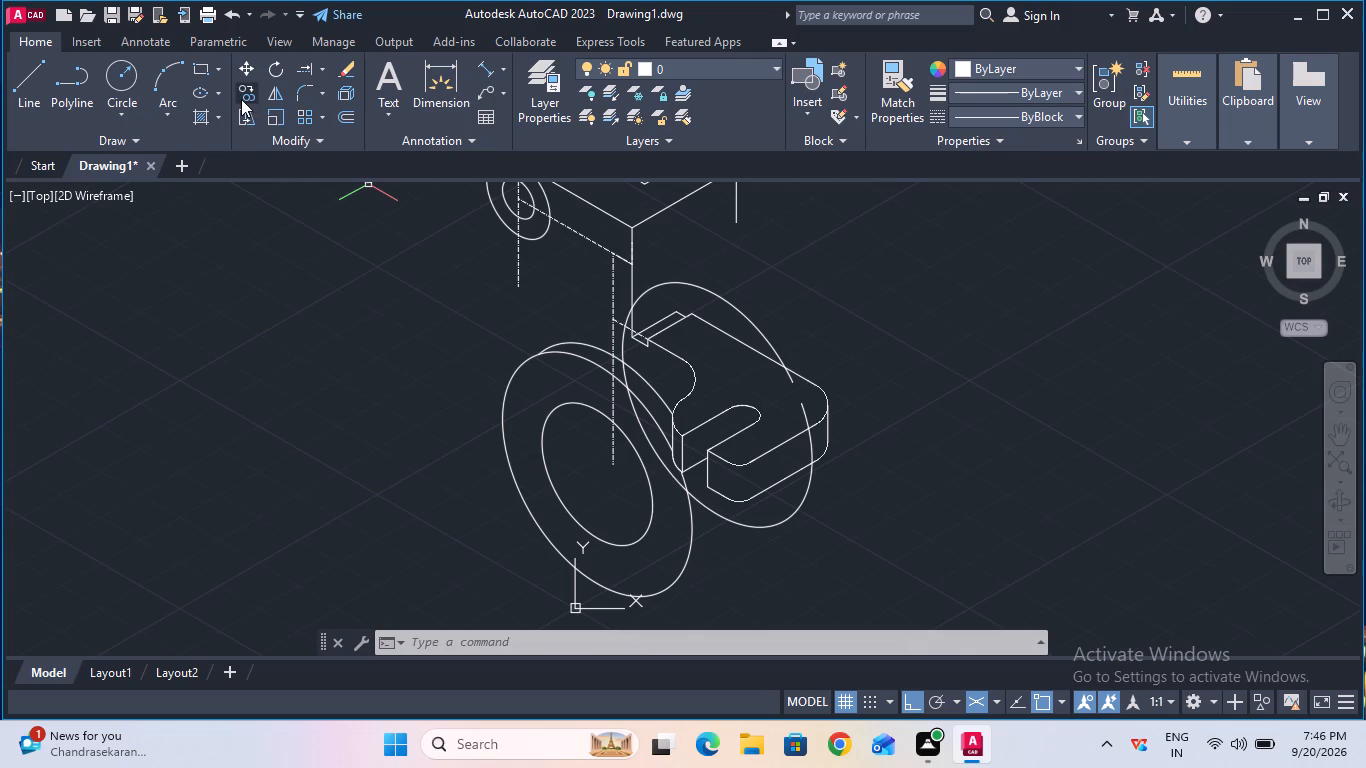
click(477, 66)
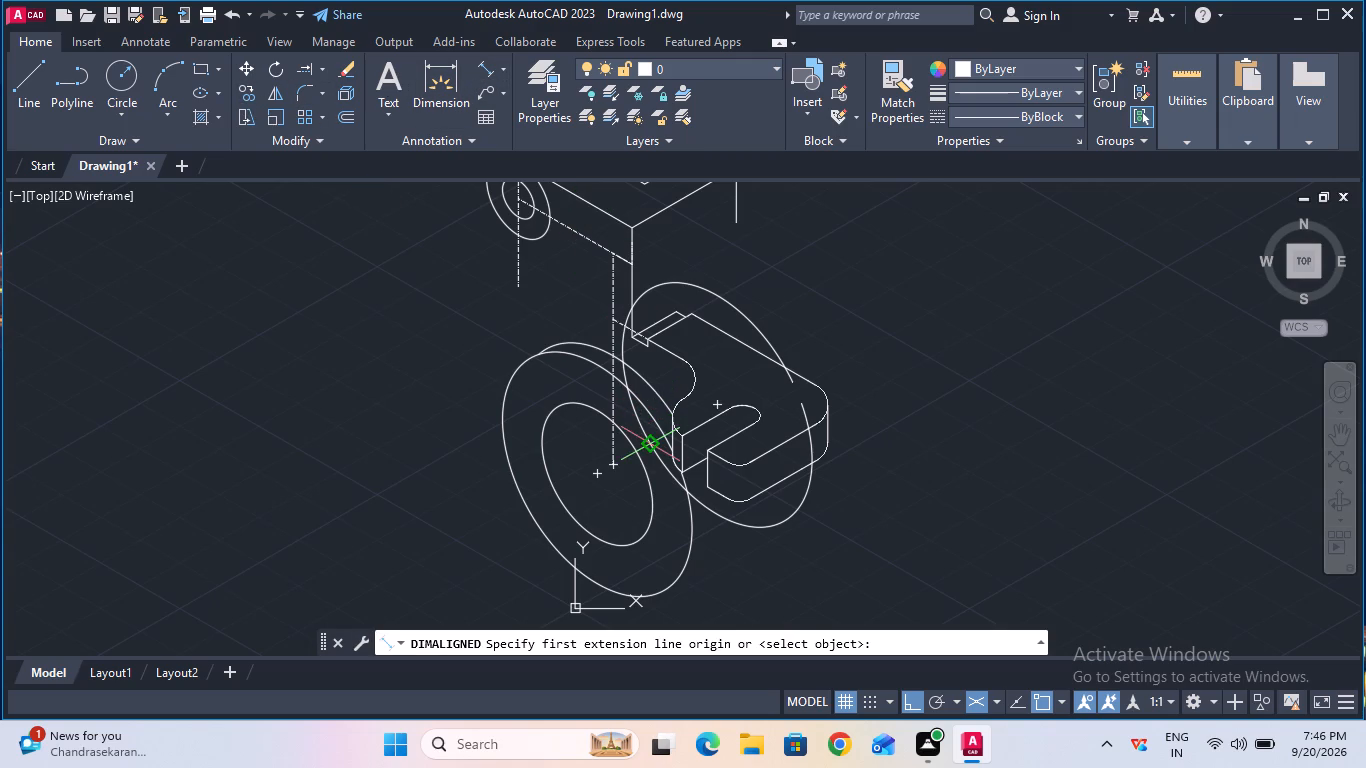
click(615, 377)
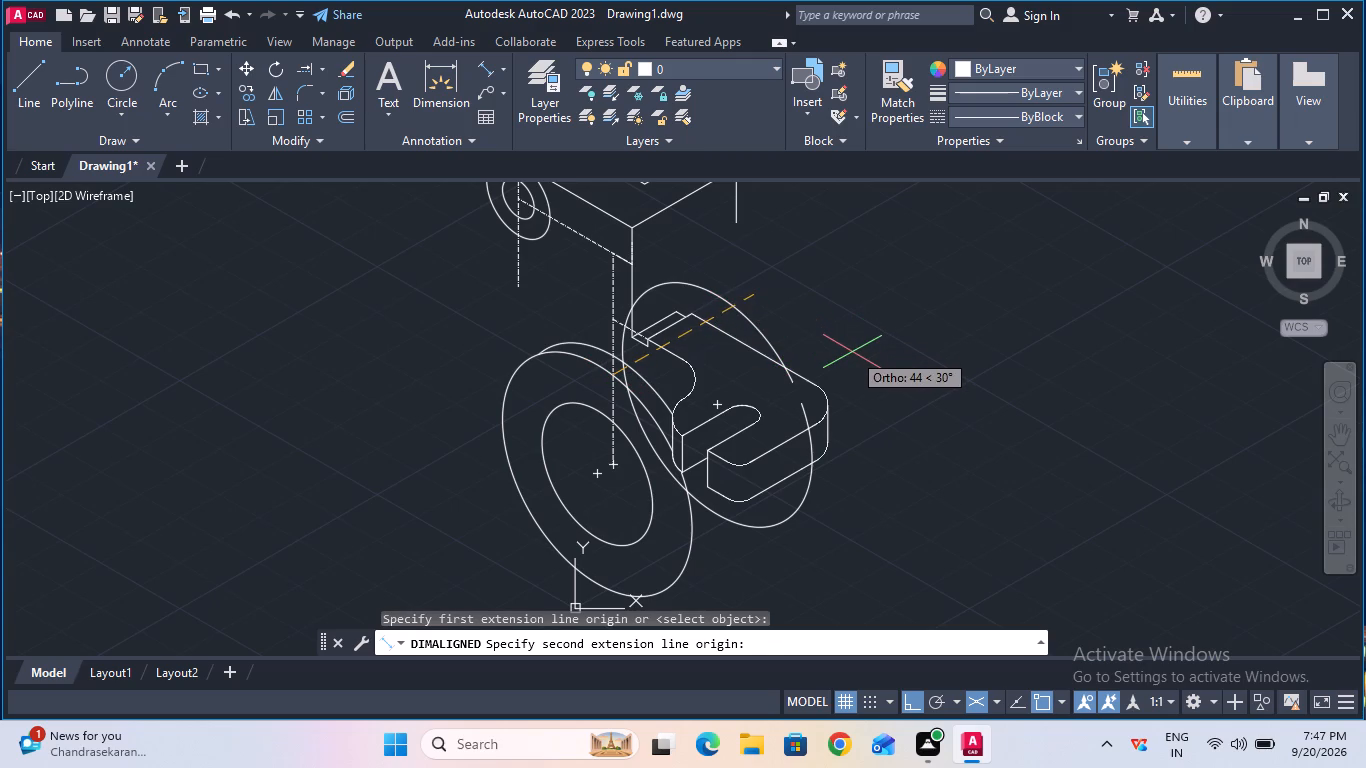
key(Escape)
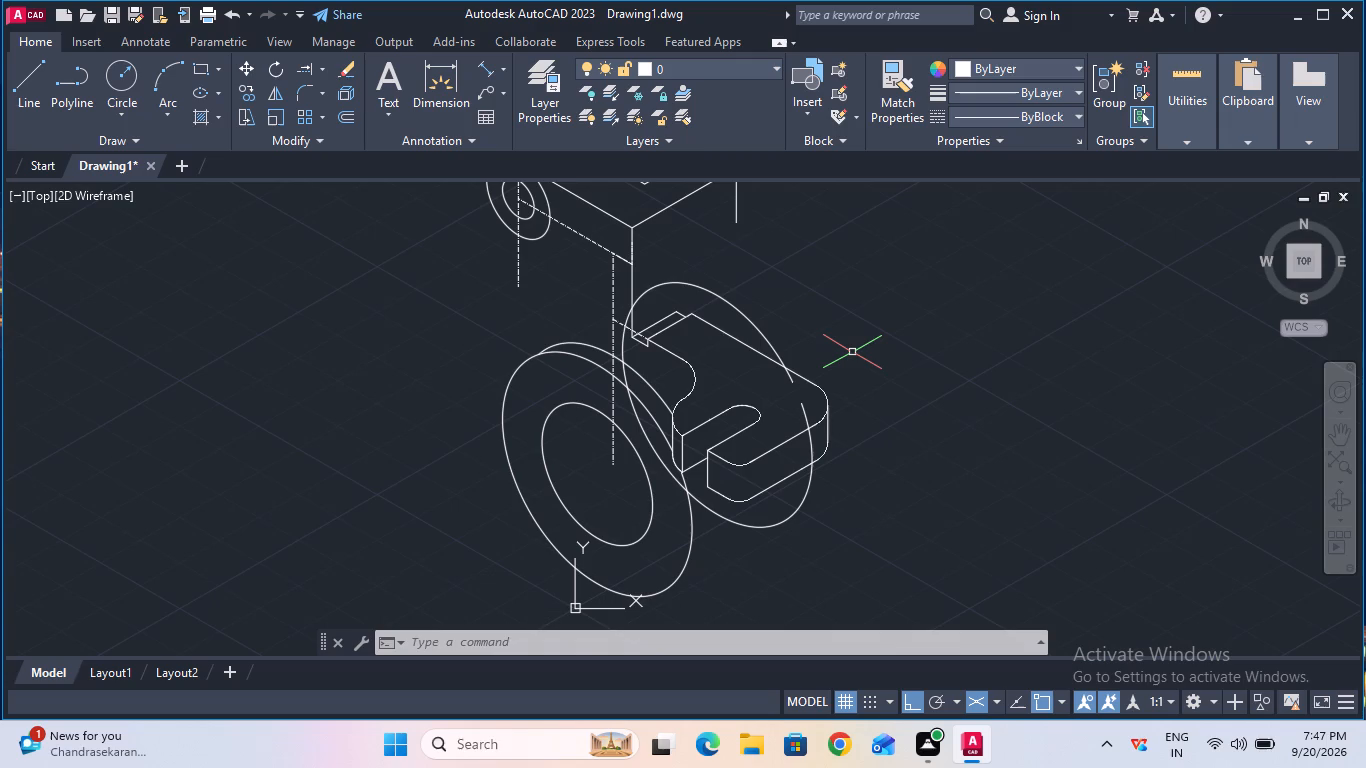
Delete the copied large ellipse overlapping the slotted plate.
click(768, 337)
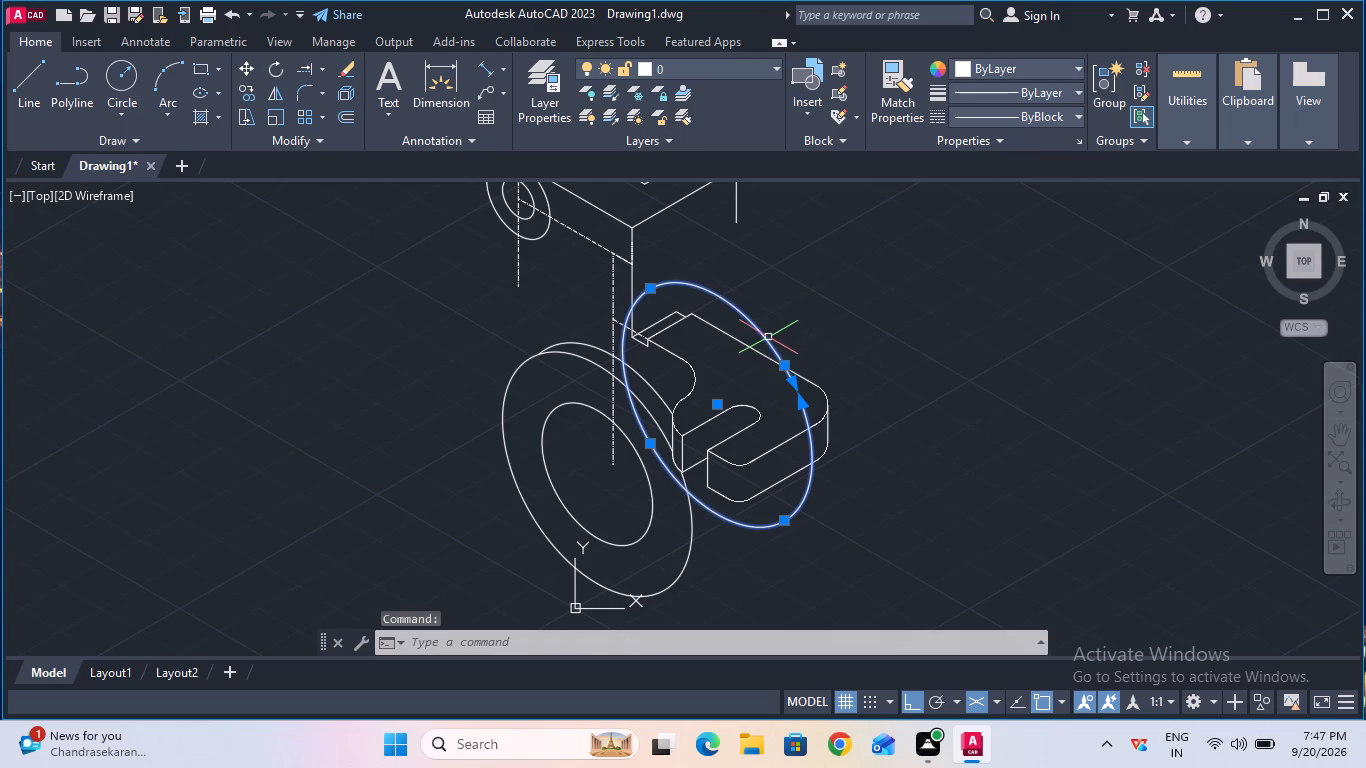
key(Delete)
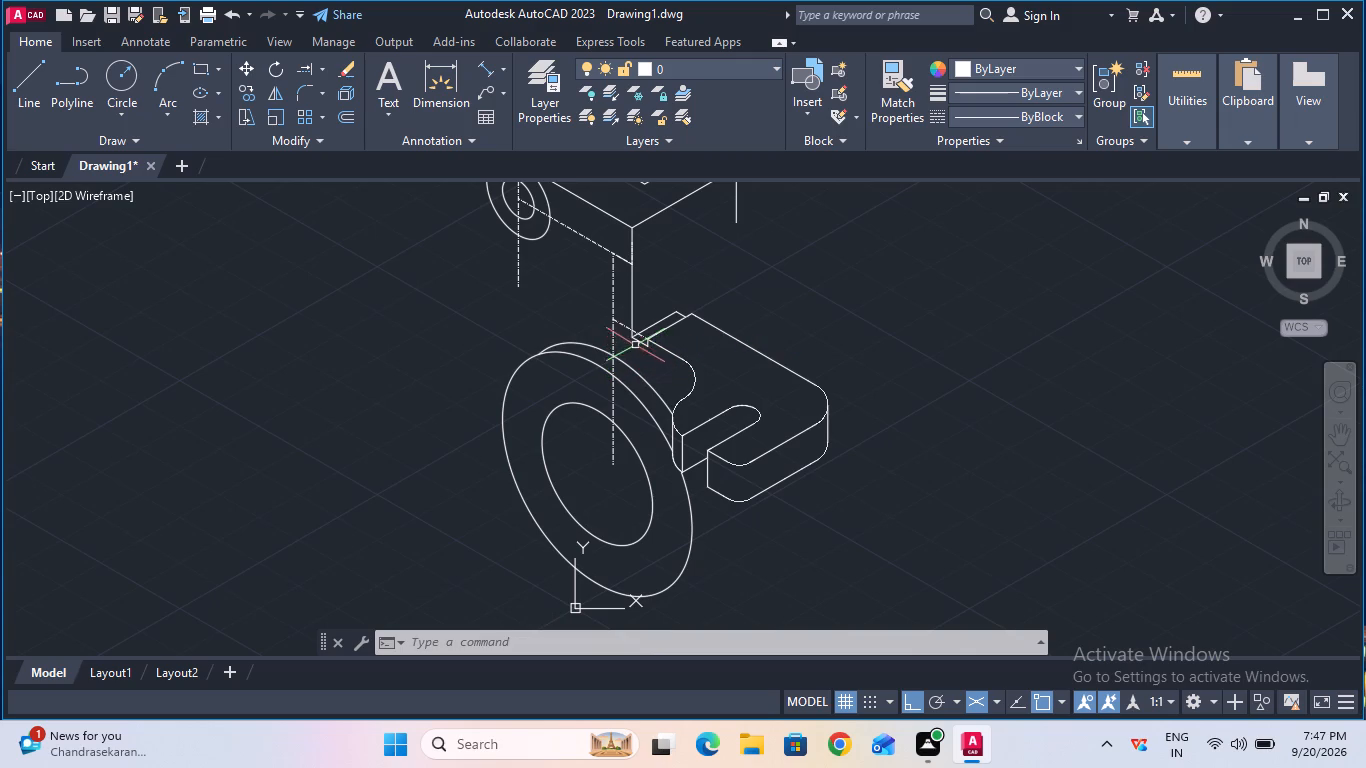
Copy the inner ellipse 5 units from its centre along the 30° isometric axis.
click(591, 407)
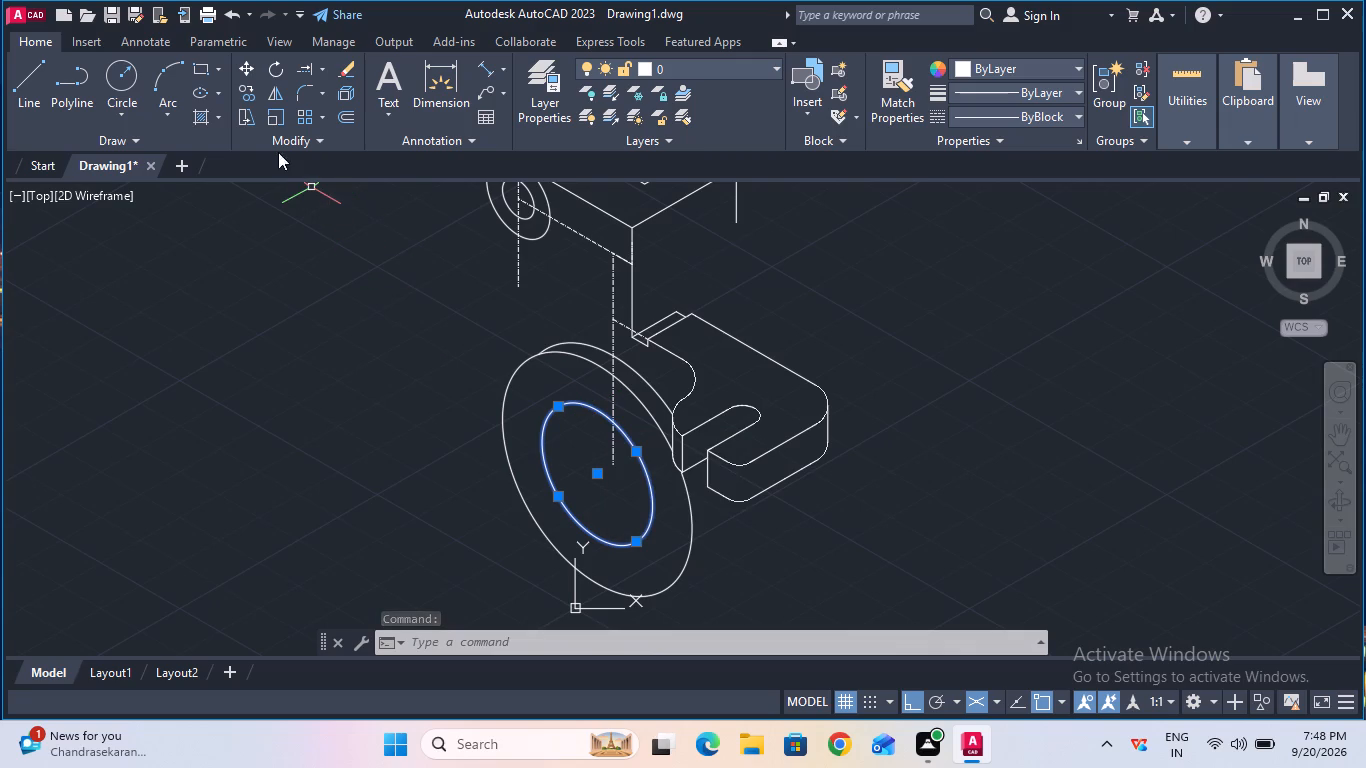
click(250, 100)
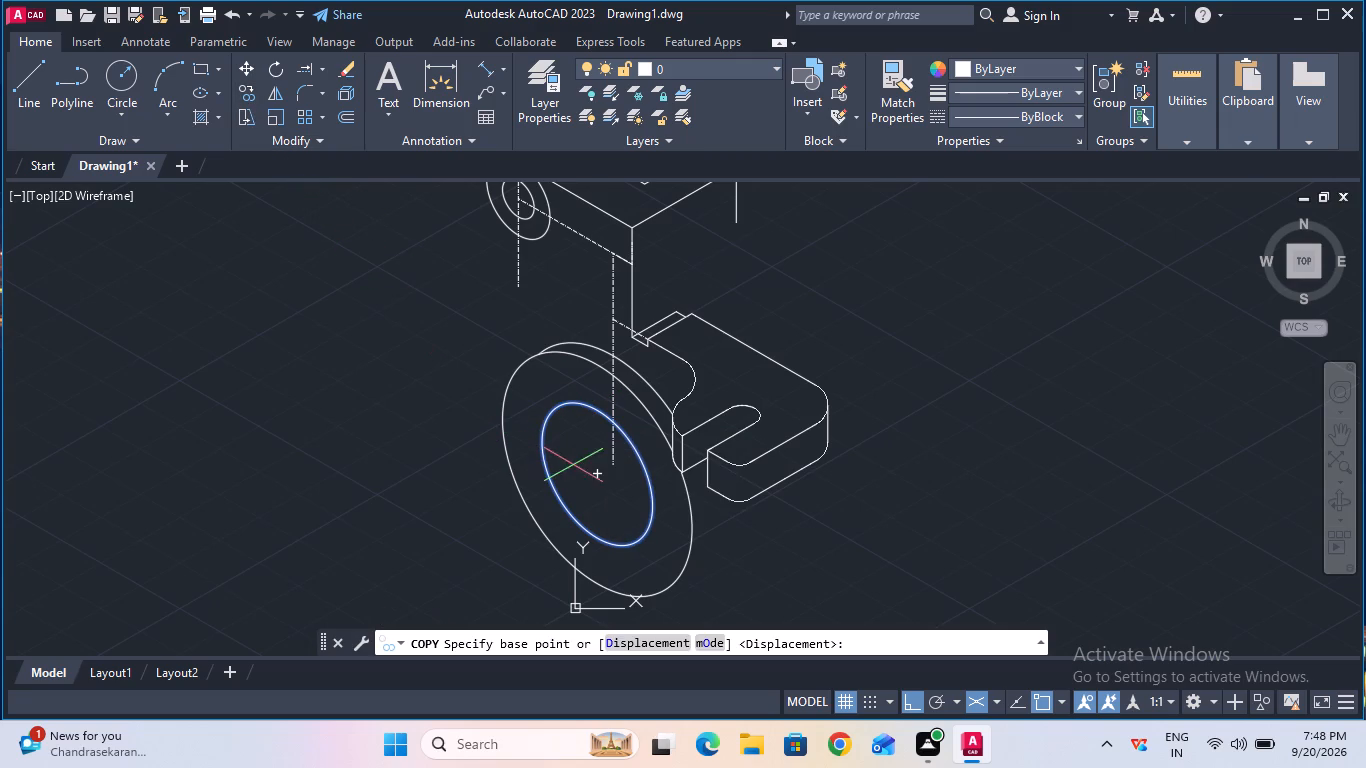
click(600, 473)
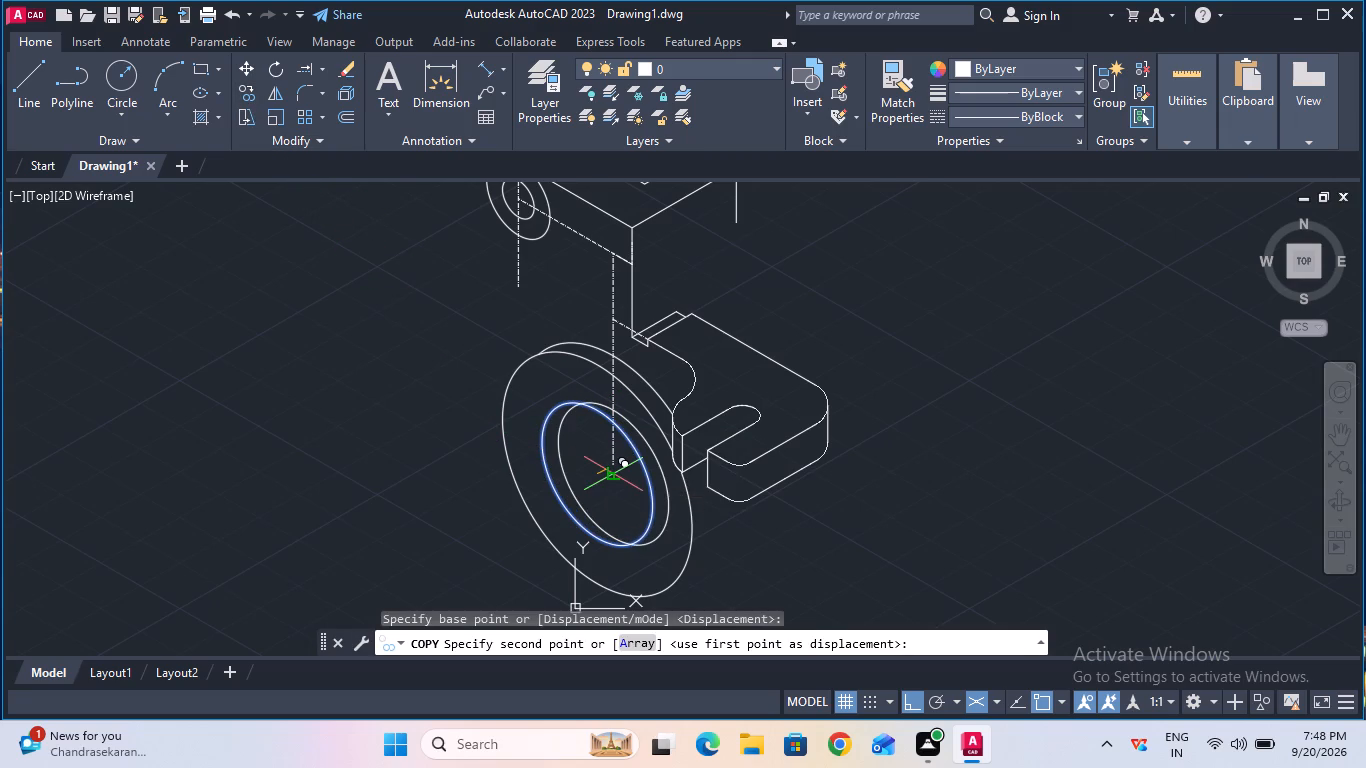
key(5)
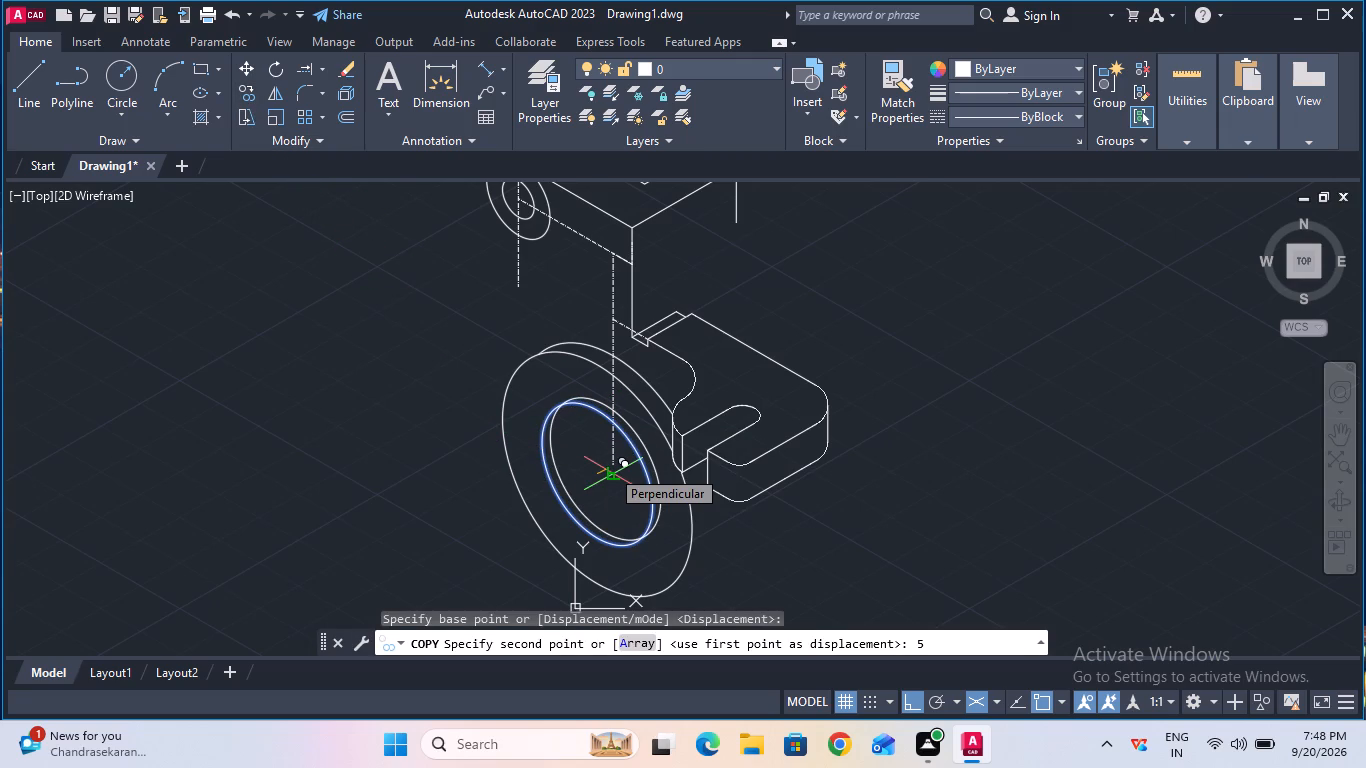
key(Return)
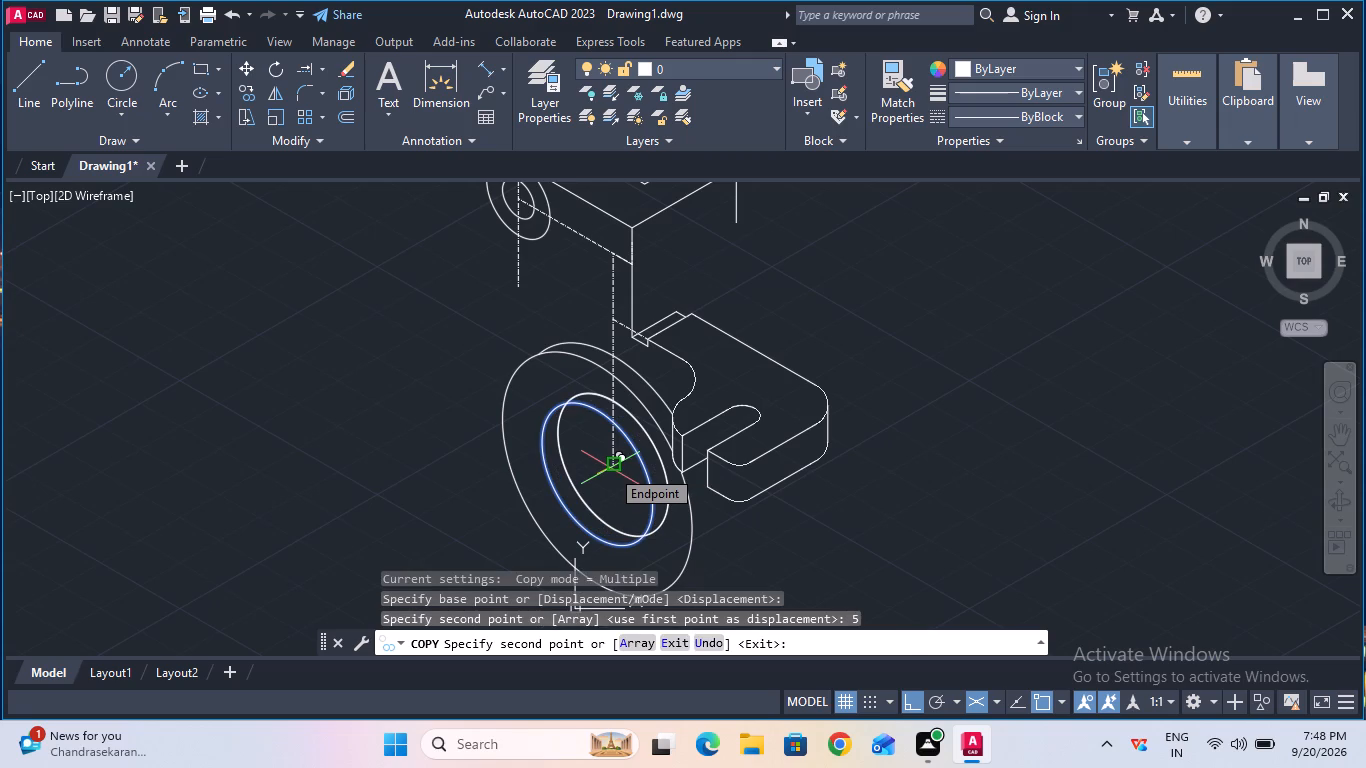
key(Escape)
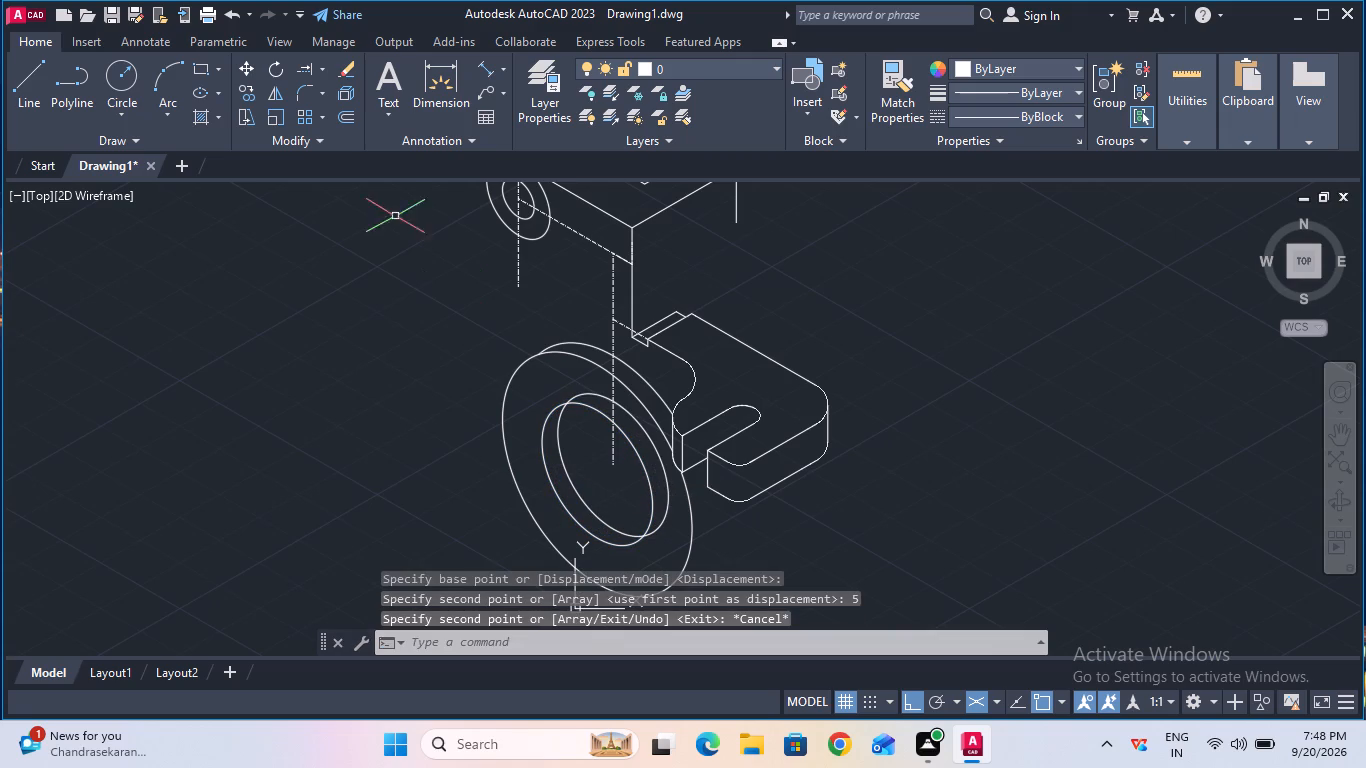
Trim away all segments of the original front inner ellipse, keeping only its offset copy.
click(317, 72)
click(328, 101)
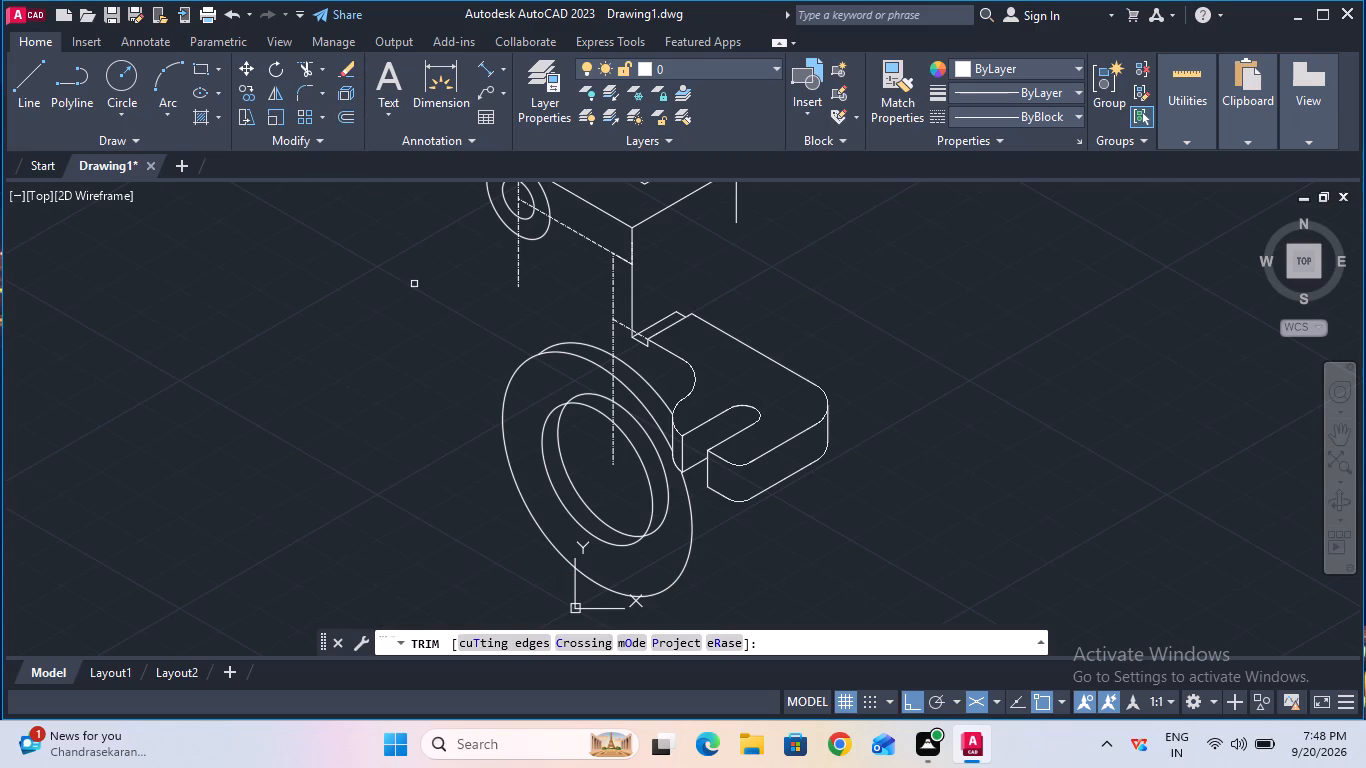
click(601, 415)
click(633, 446)
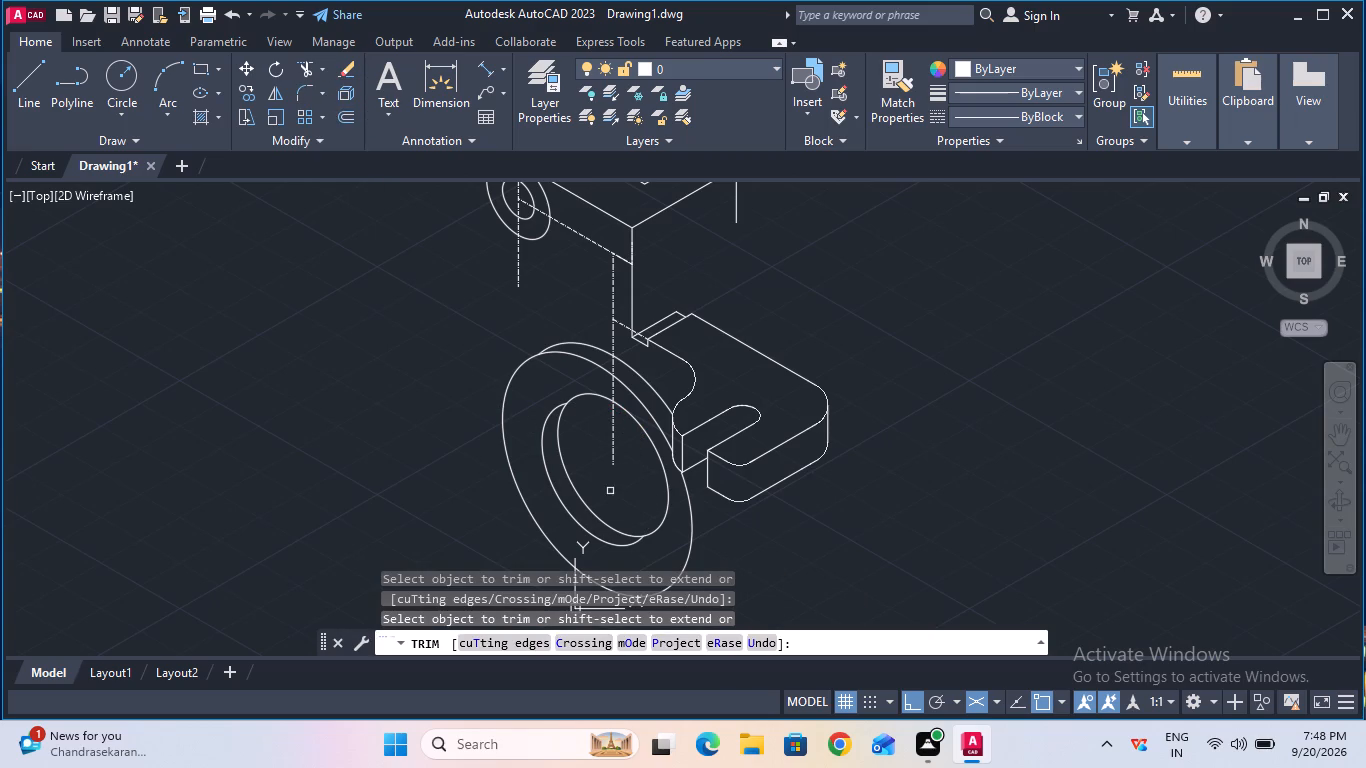
double_click(555, 491)
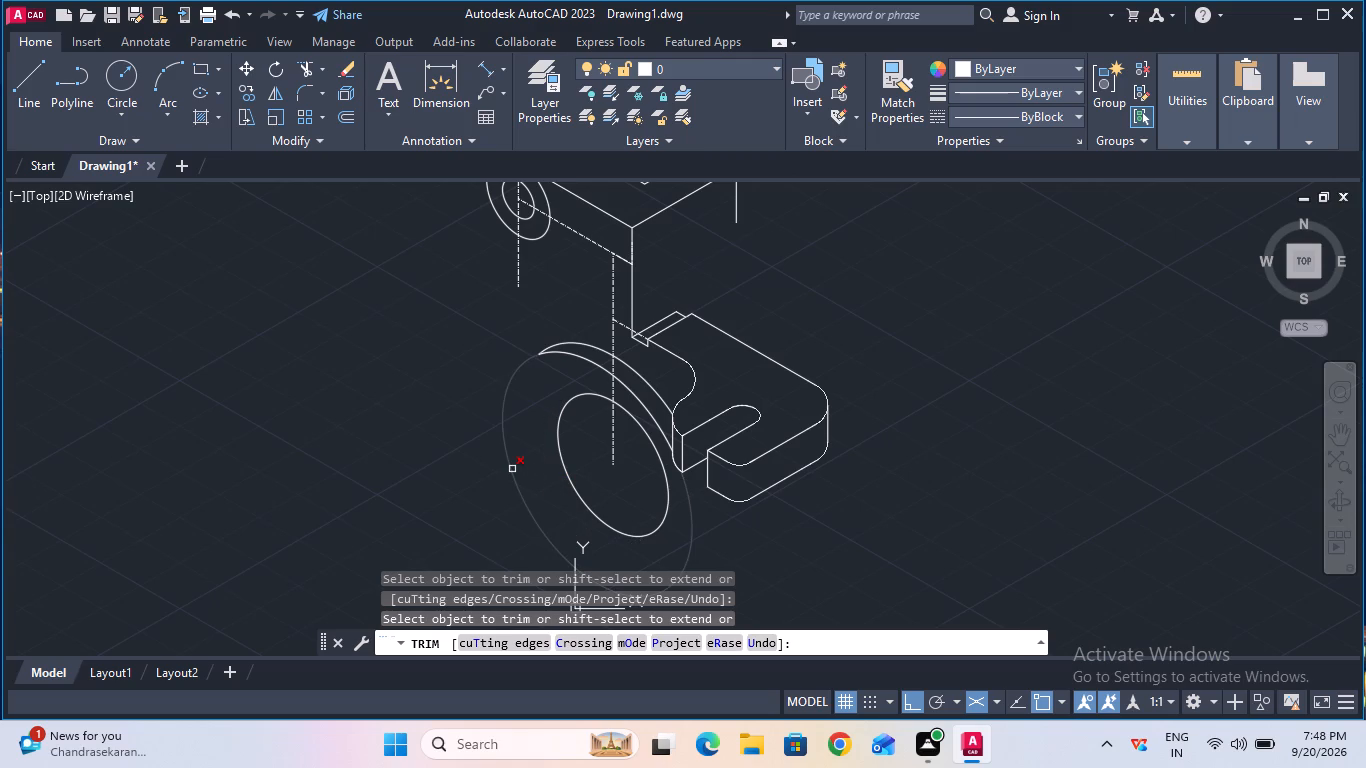
Trim away all segments of the front outer ellipse, keeping the rear outer arc that meets the slotted plate.
double_click(512, 469)
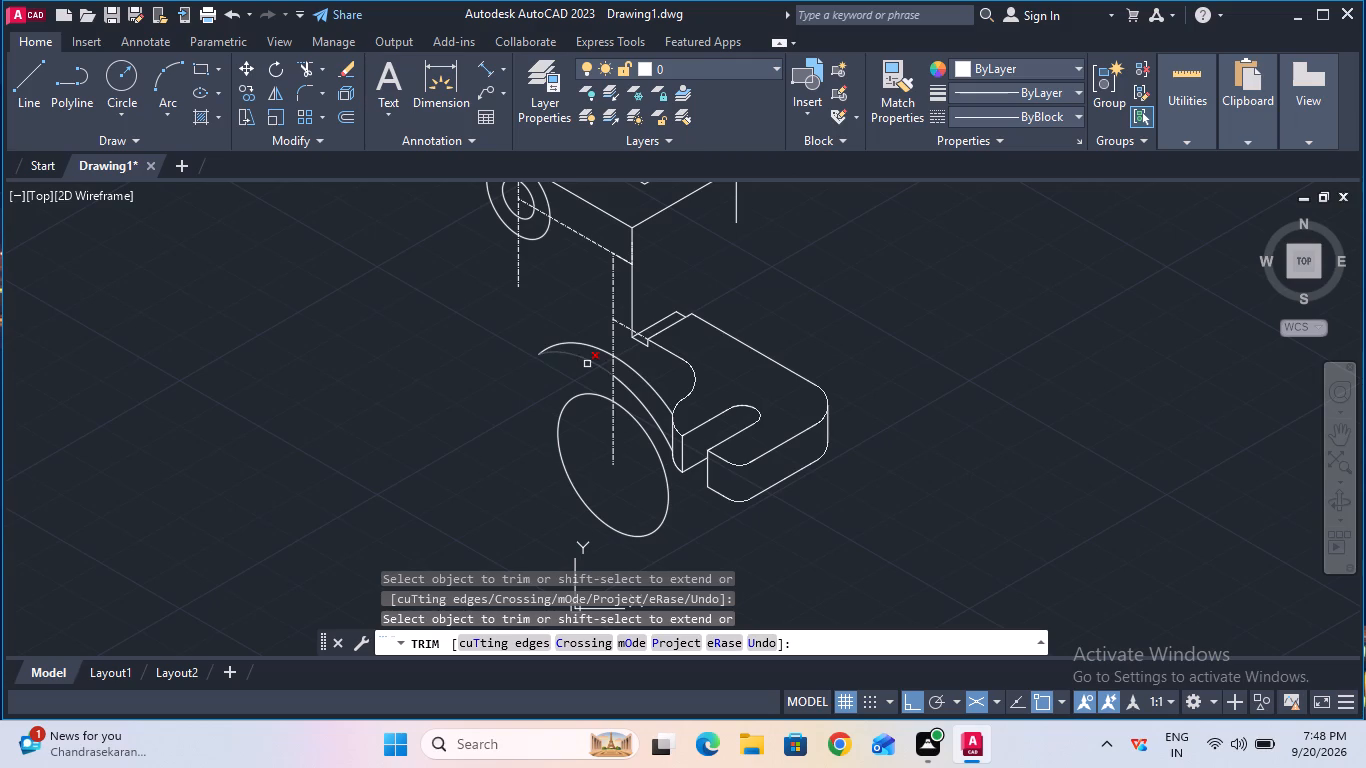
double_click(587, 364)
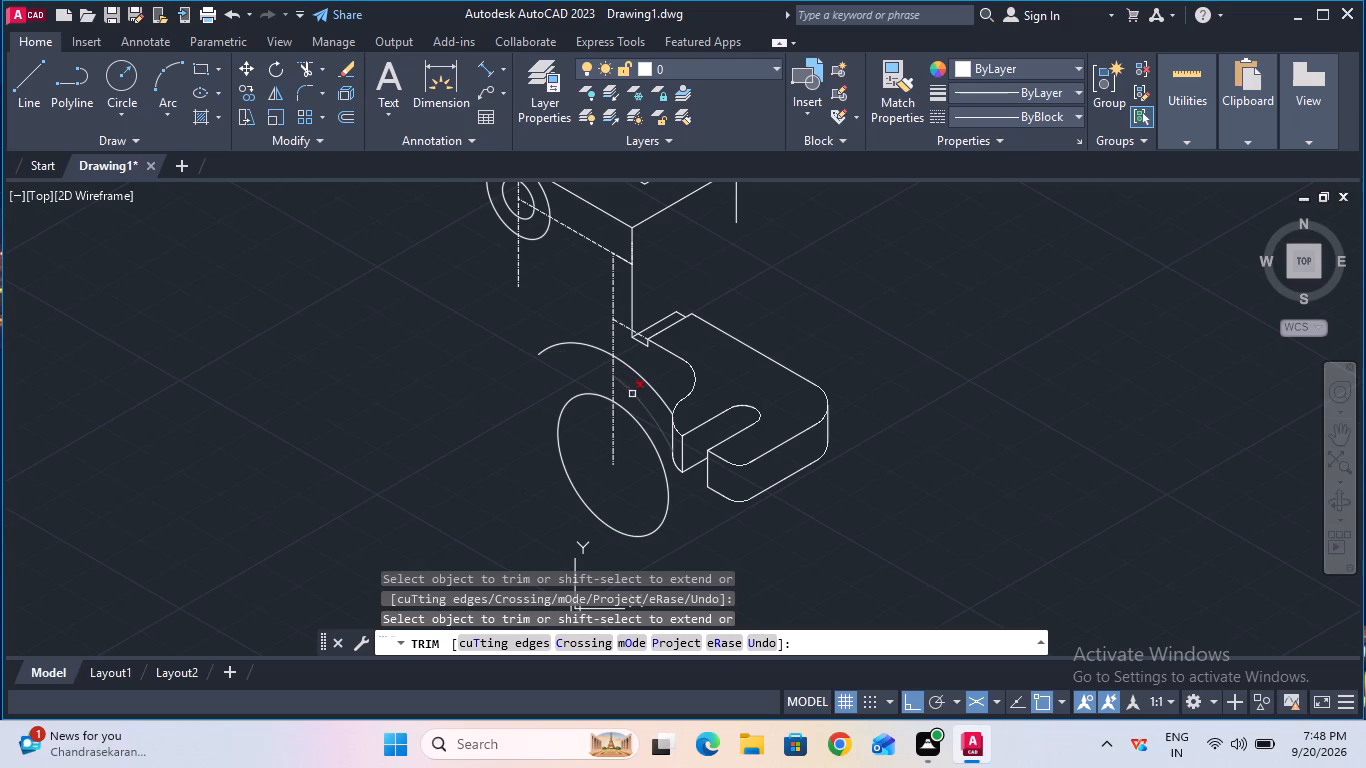
click(632, 394)
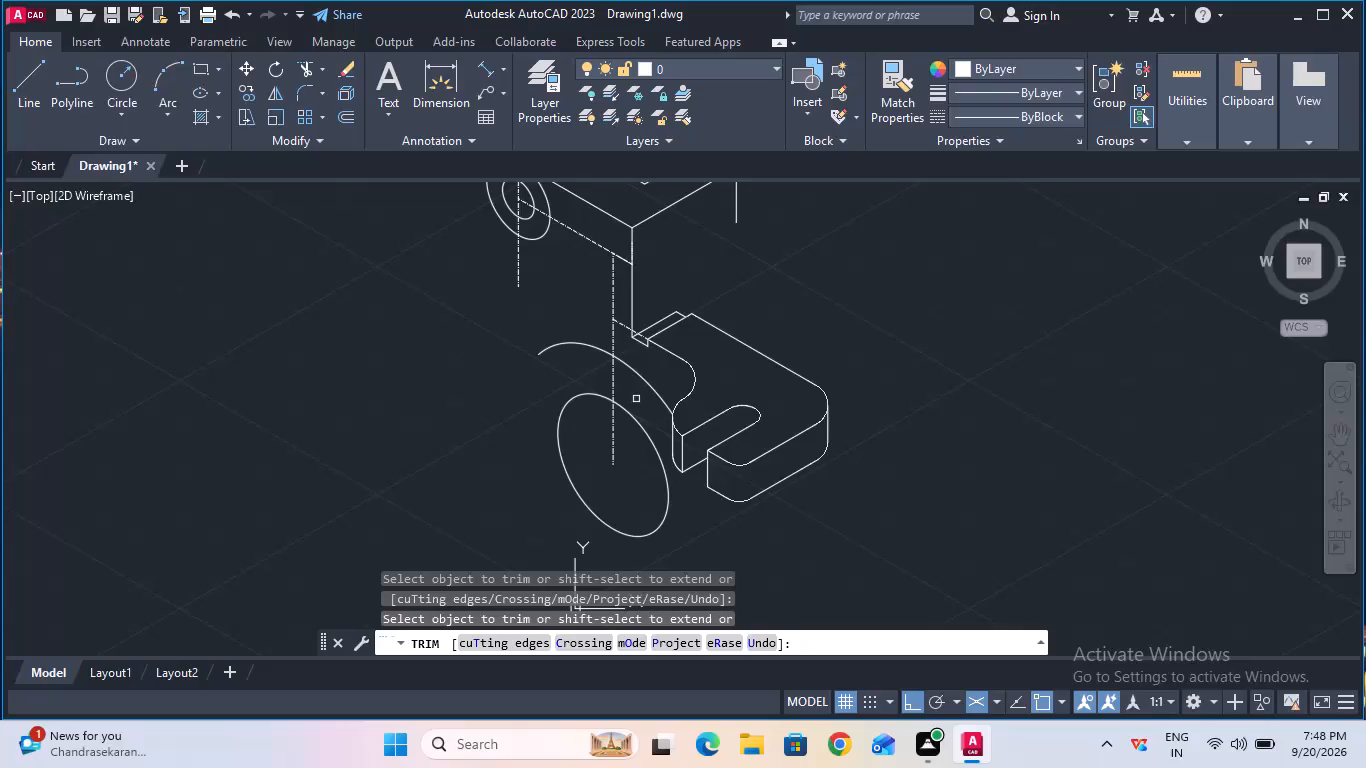
key(Escape)
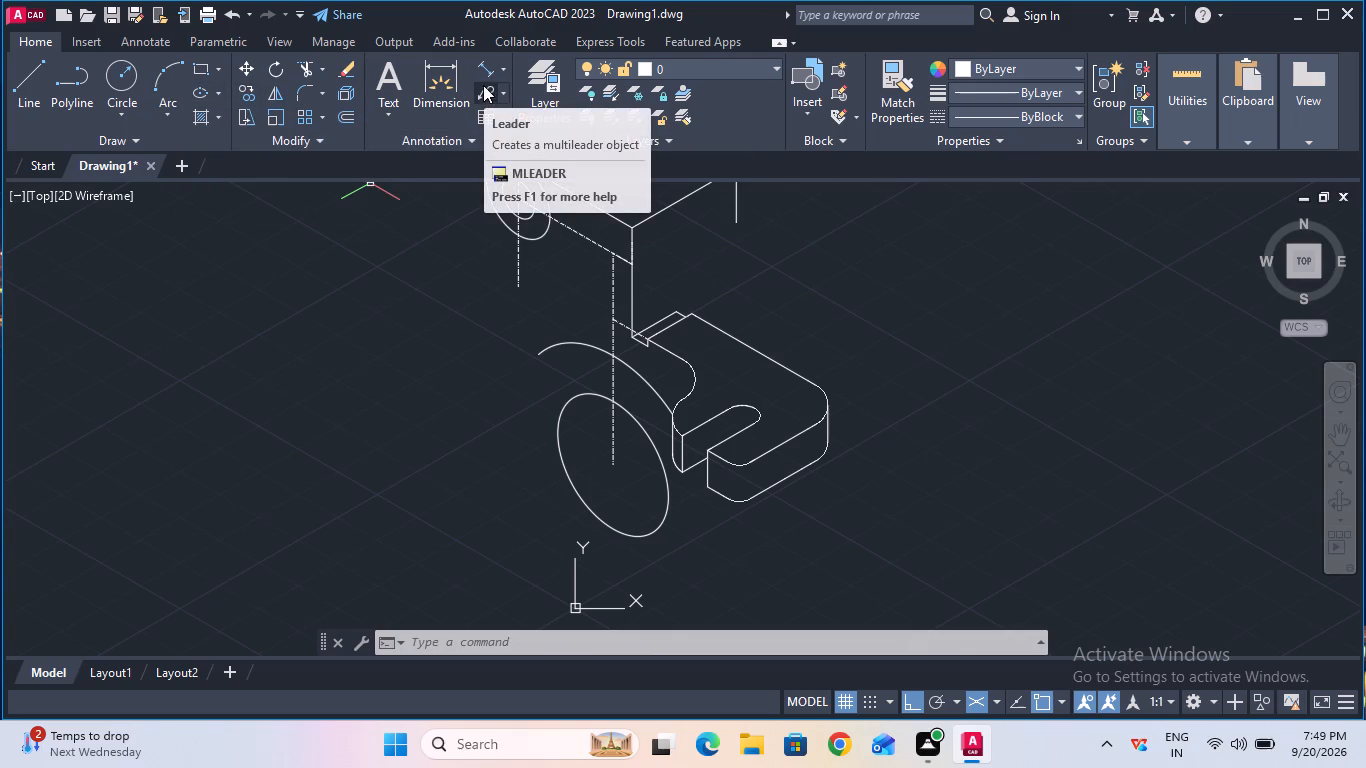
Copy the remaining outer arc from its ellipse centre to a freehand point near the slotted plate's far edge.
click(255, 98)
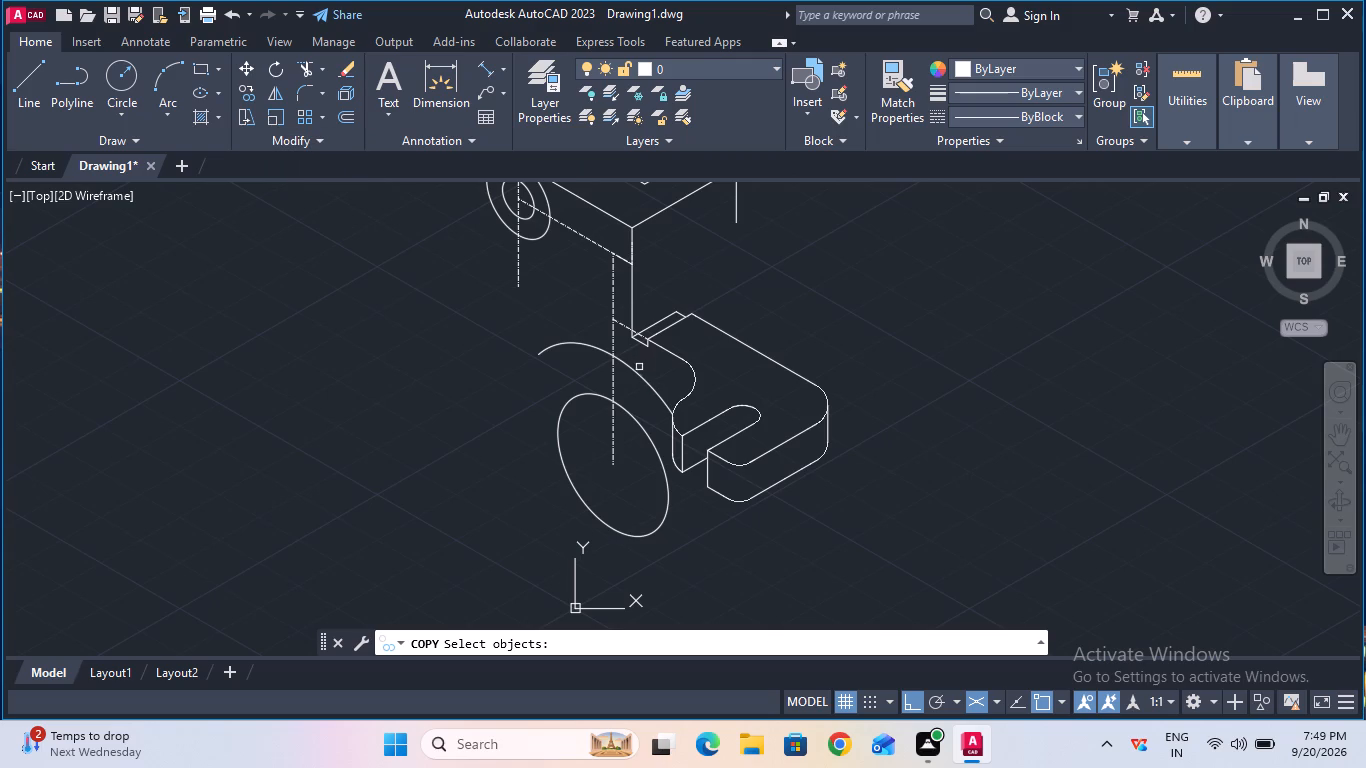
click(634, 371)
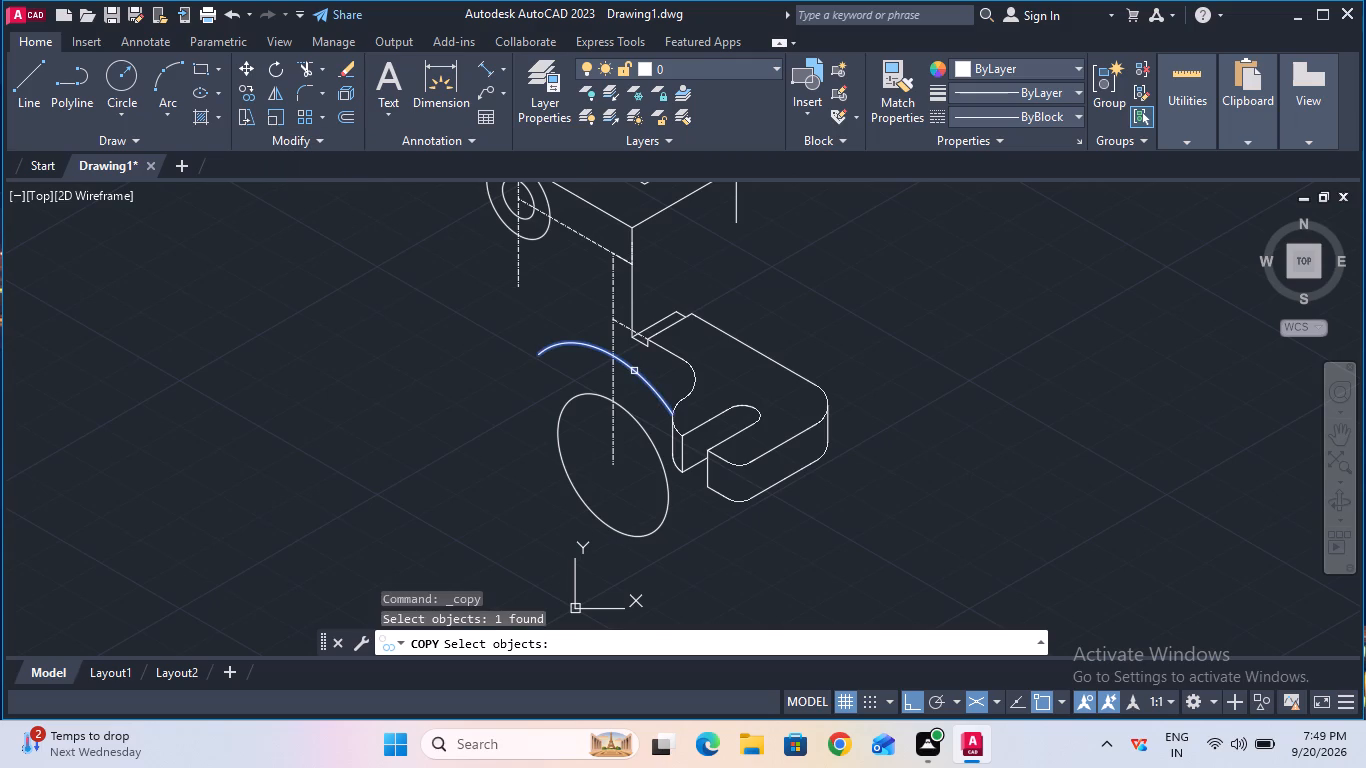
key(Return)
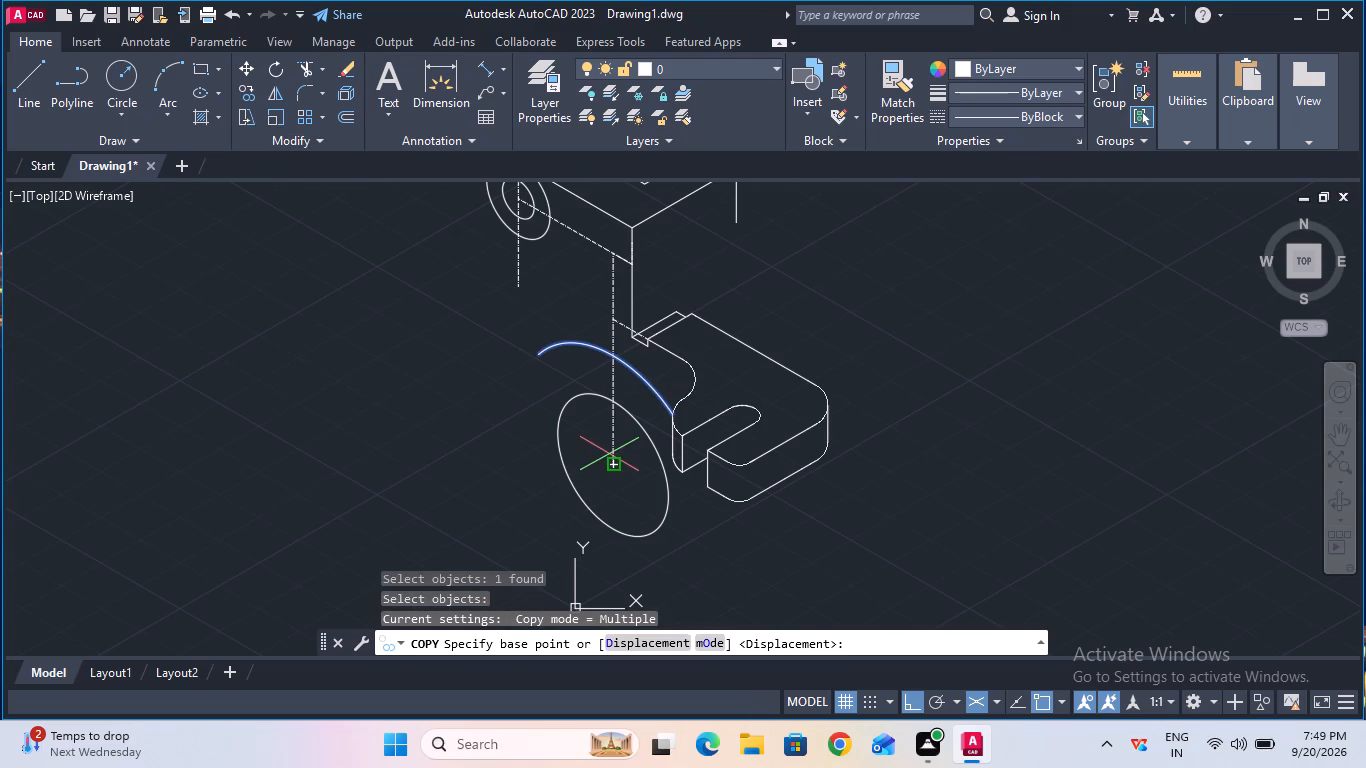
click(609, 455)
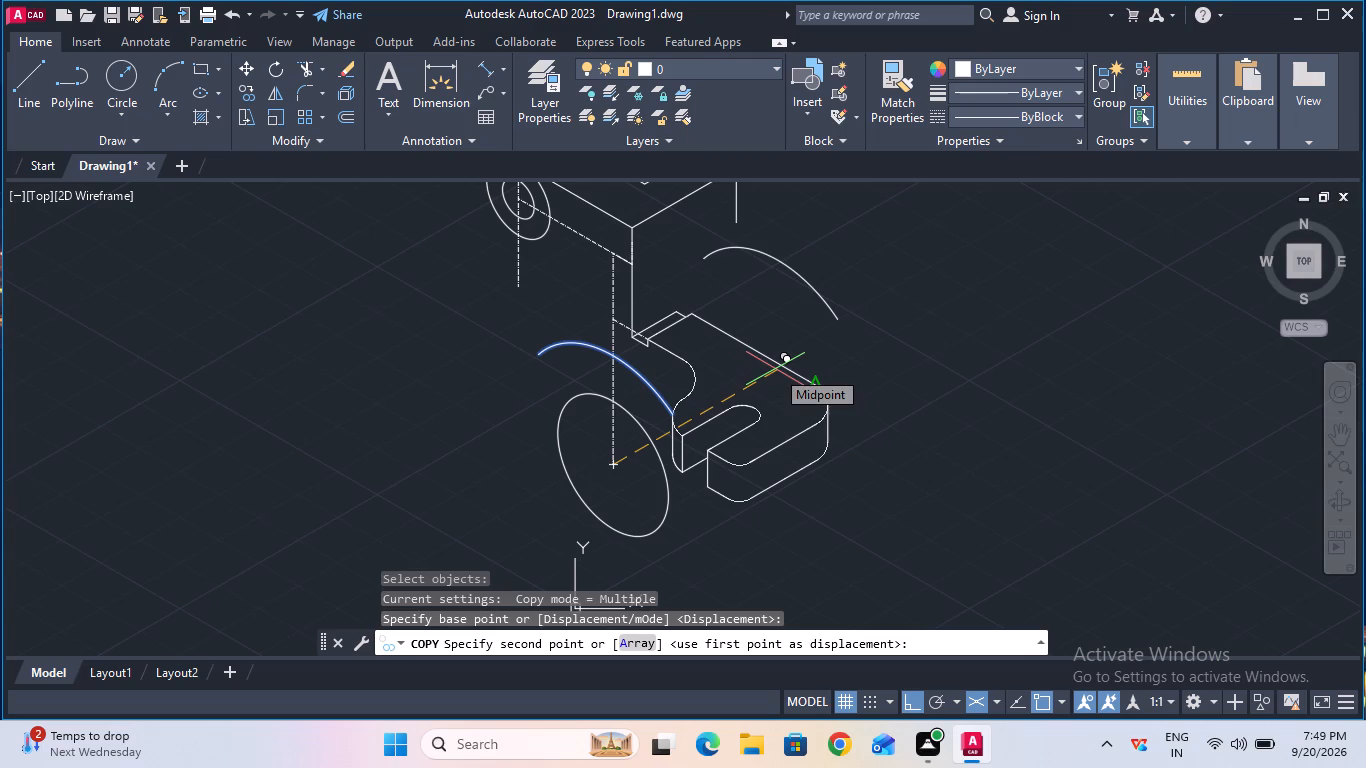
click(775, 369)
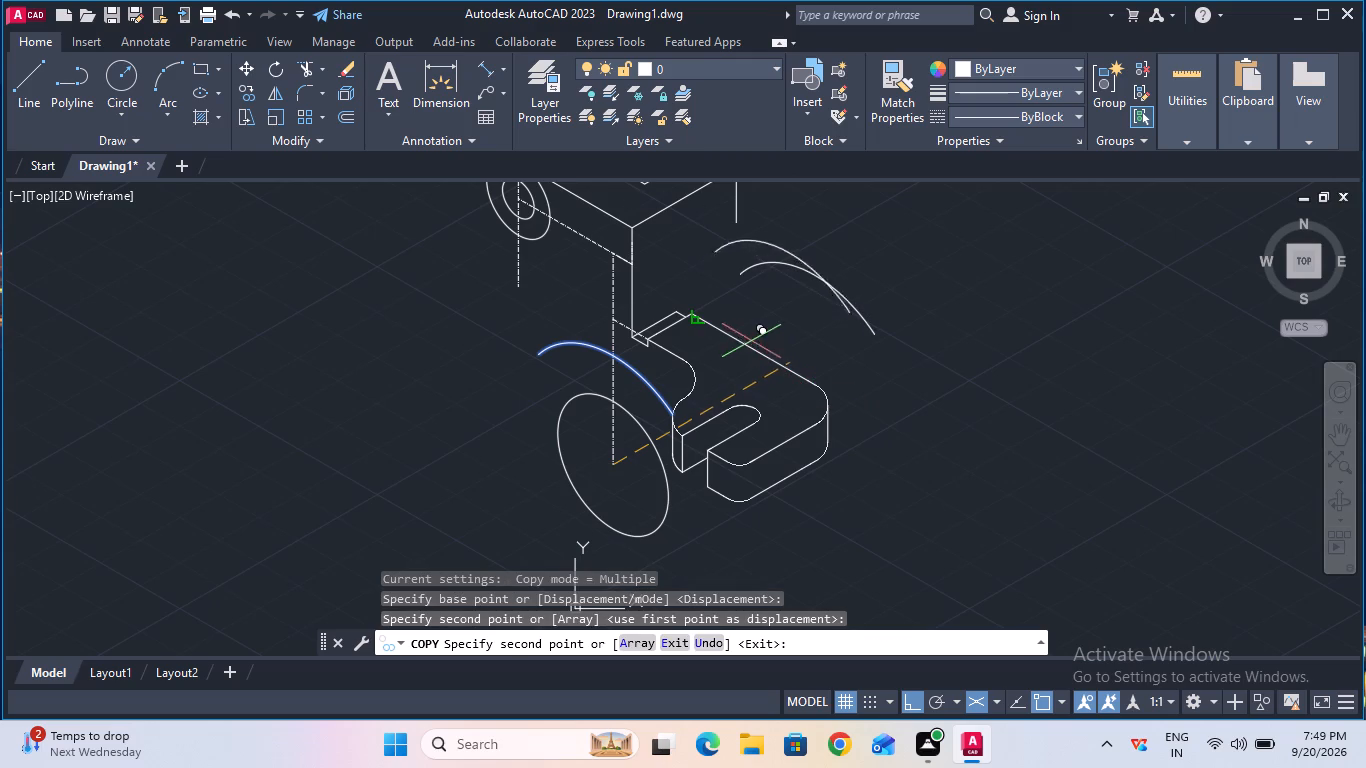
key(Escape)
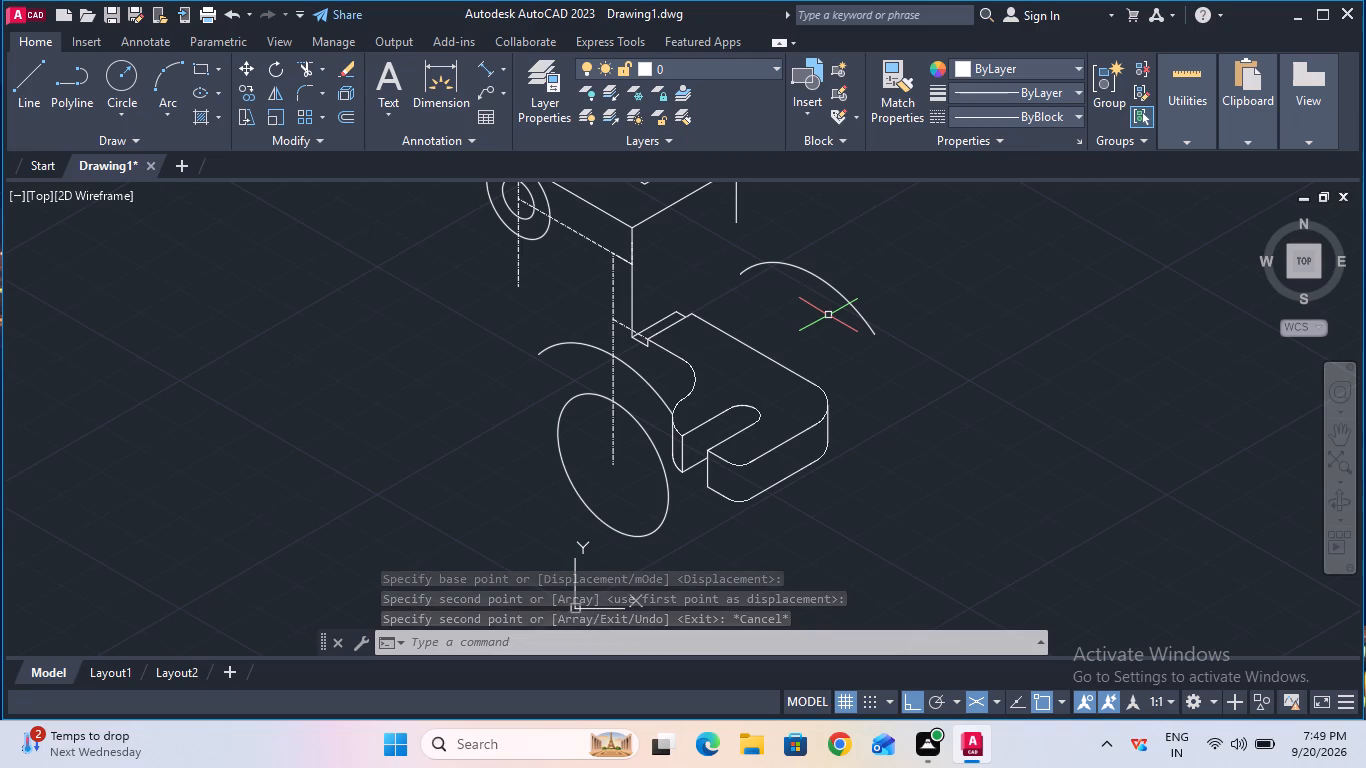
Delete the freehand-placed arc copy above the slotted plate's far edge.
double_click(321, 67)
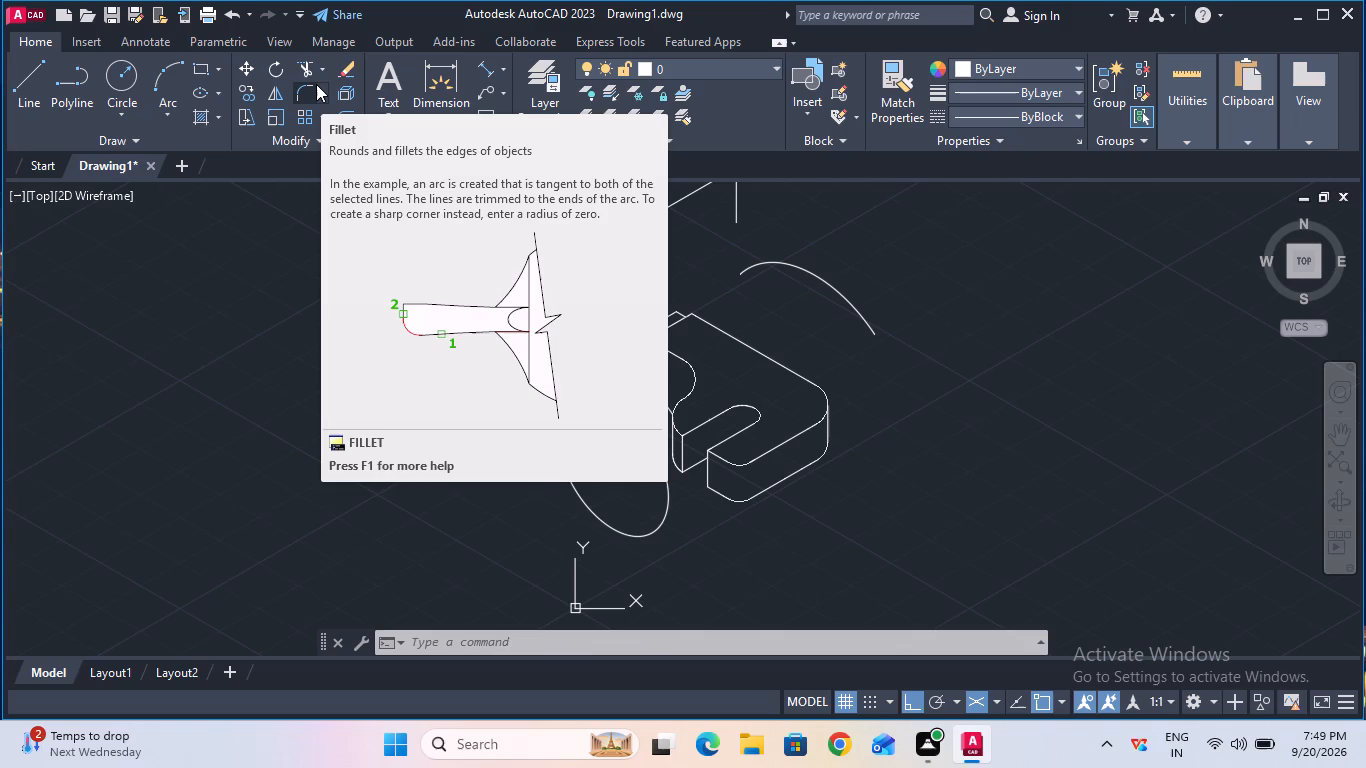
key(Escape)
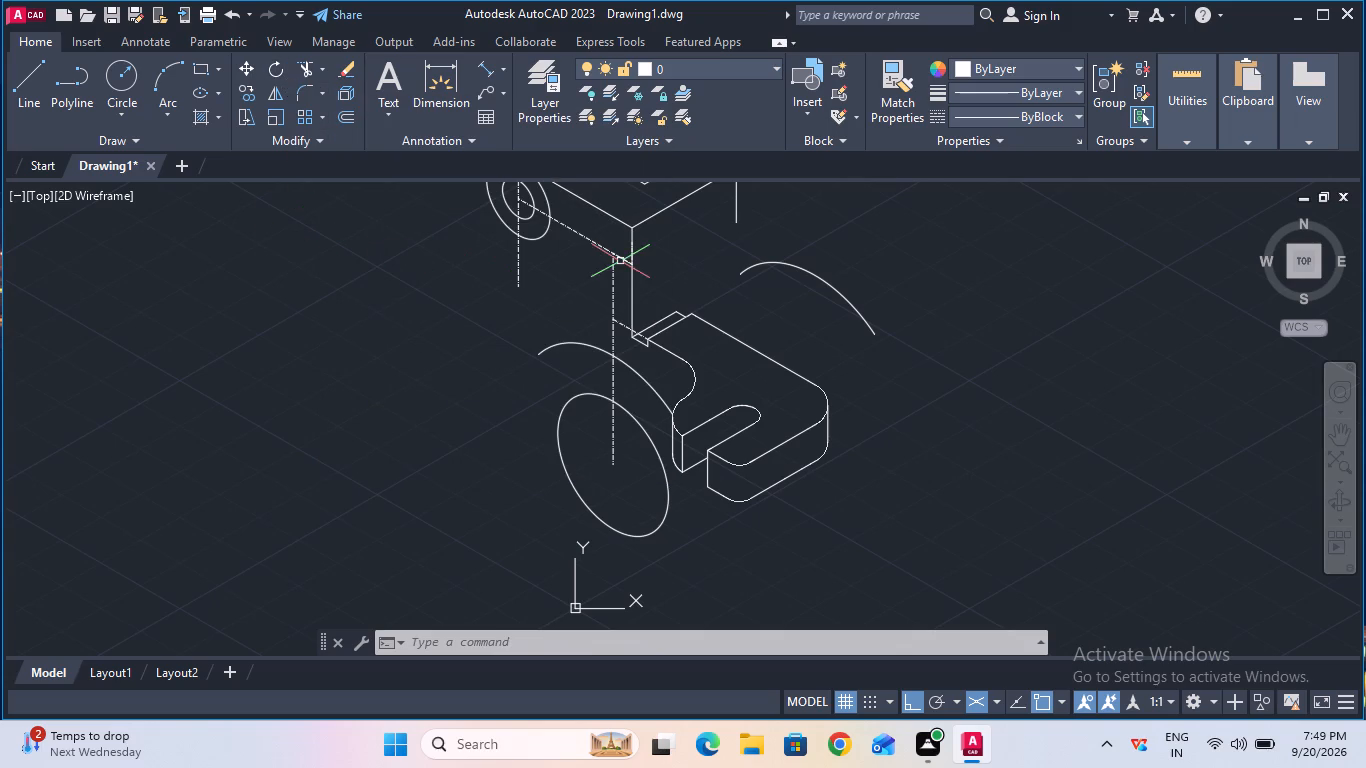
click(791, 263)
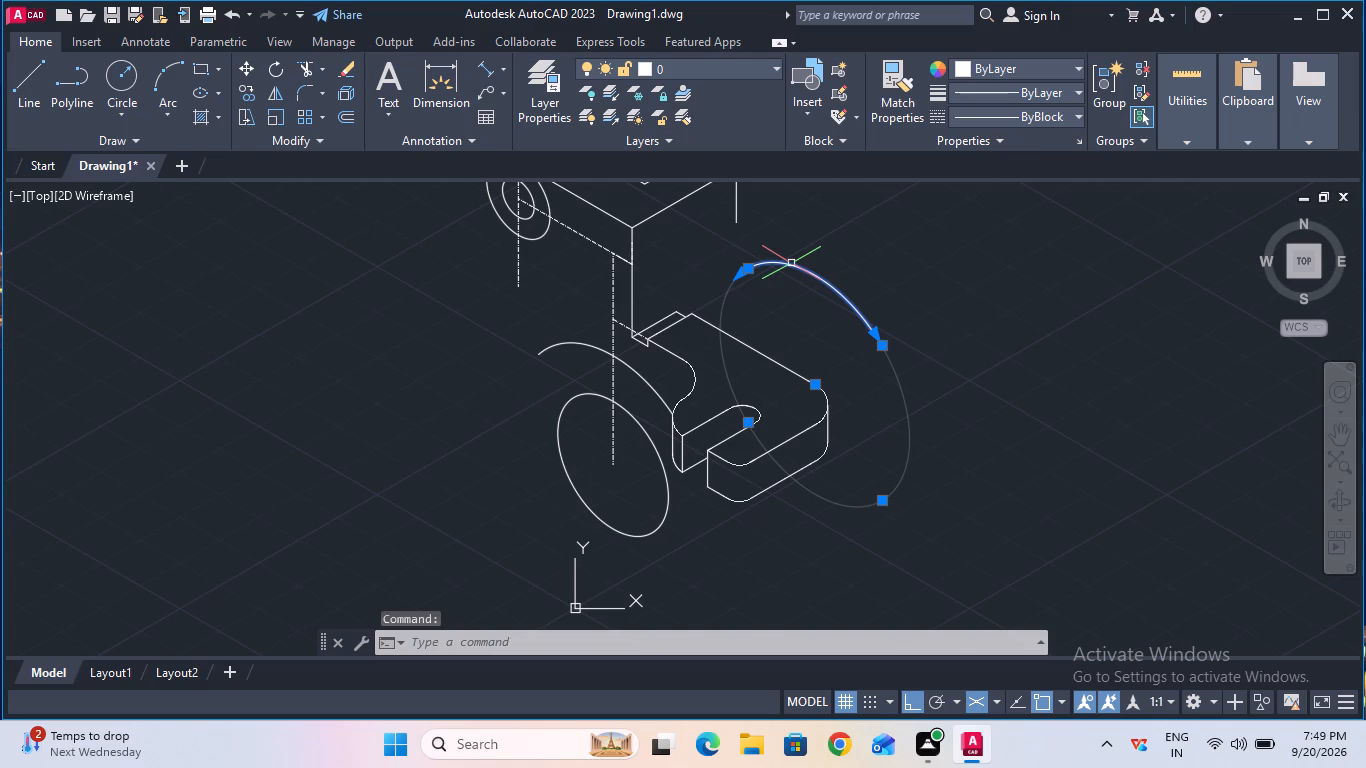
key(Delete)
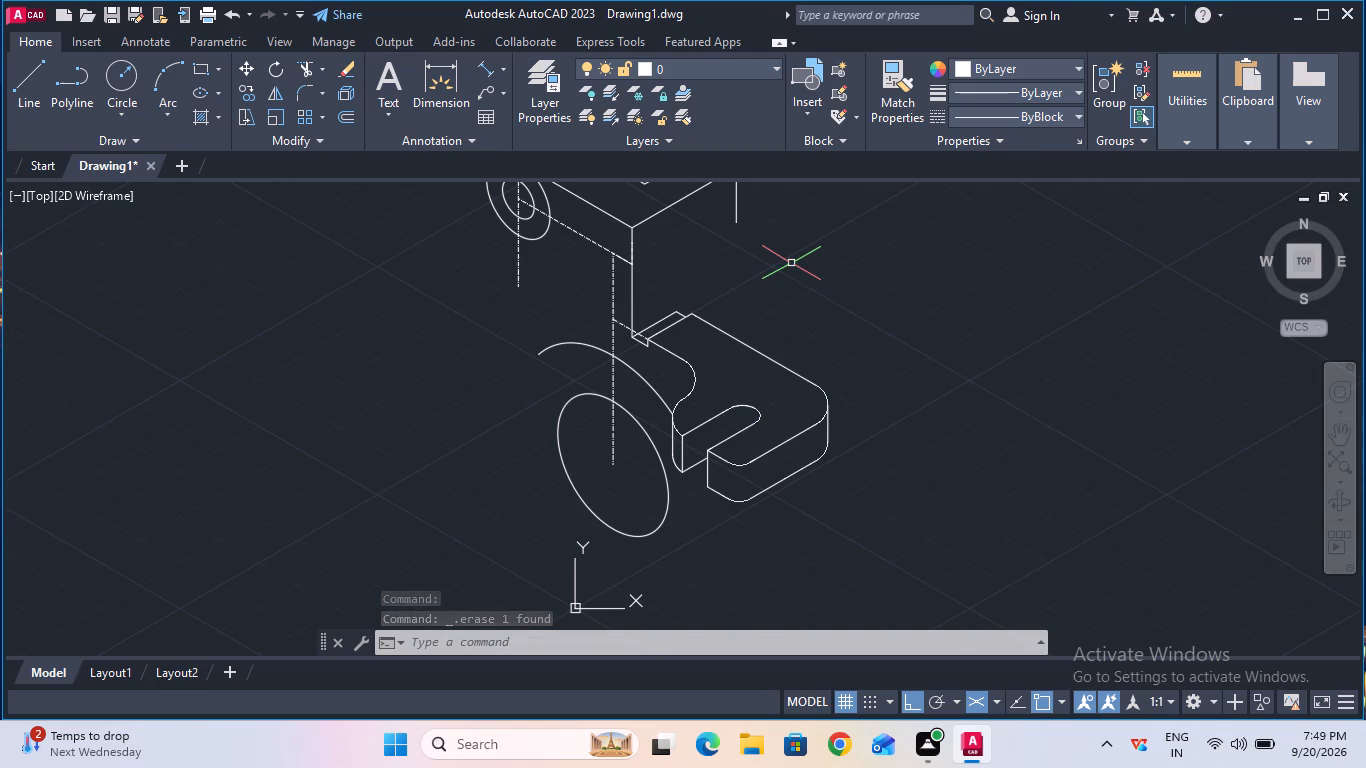
Copy the remaining outer arc 38 units from its ellipse centre along the 30° isometric axis.
click(619, 356)
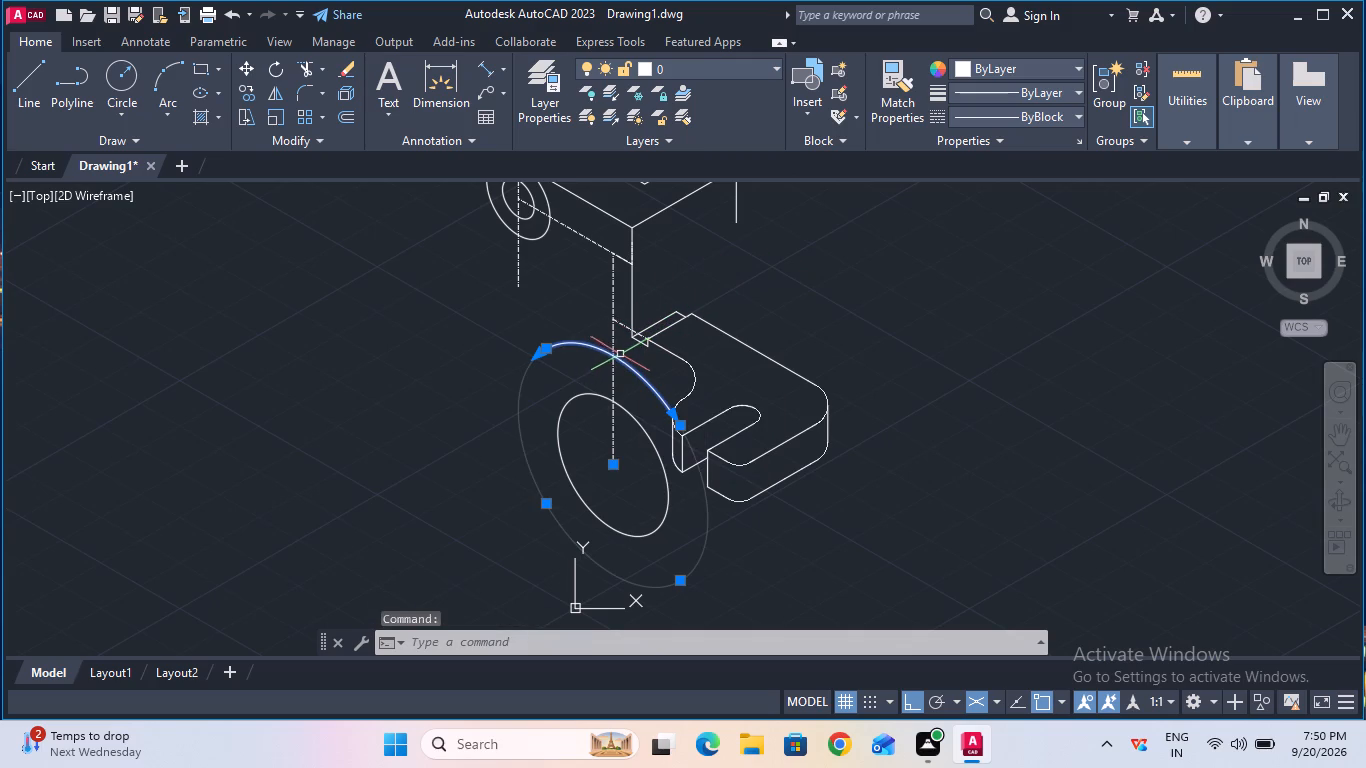
click(251, 100)
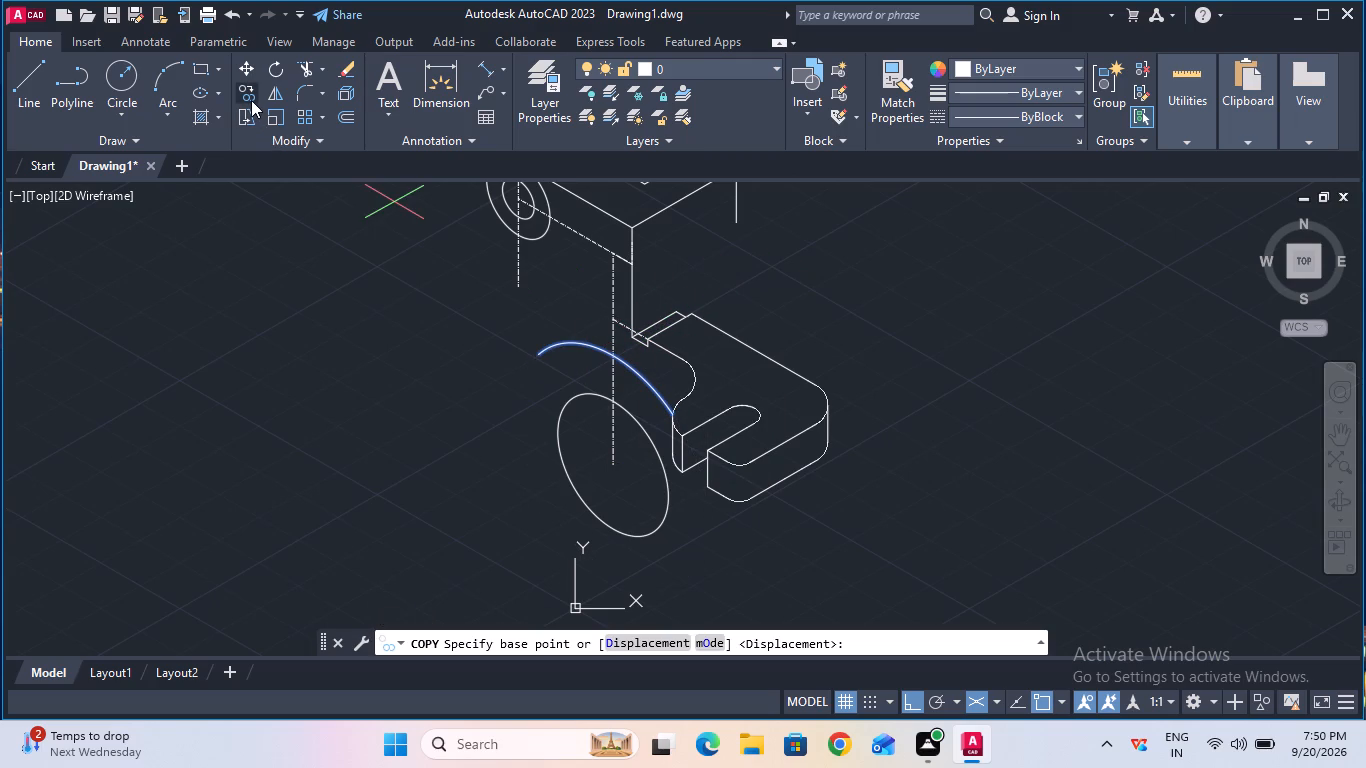
click(607, 461)
text(38)
key(Return)
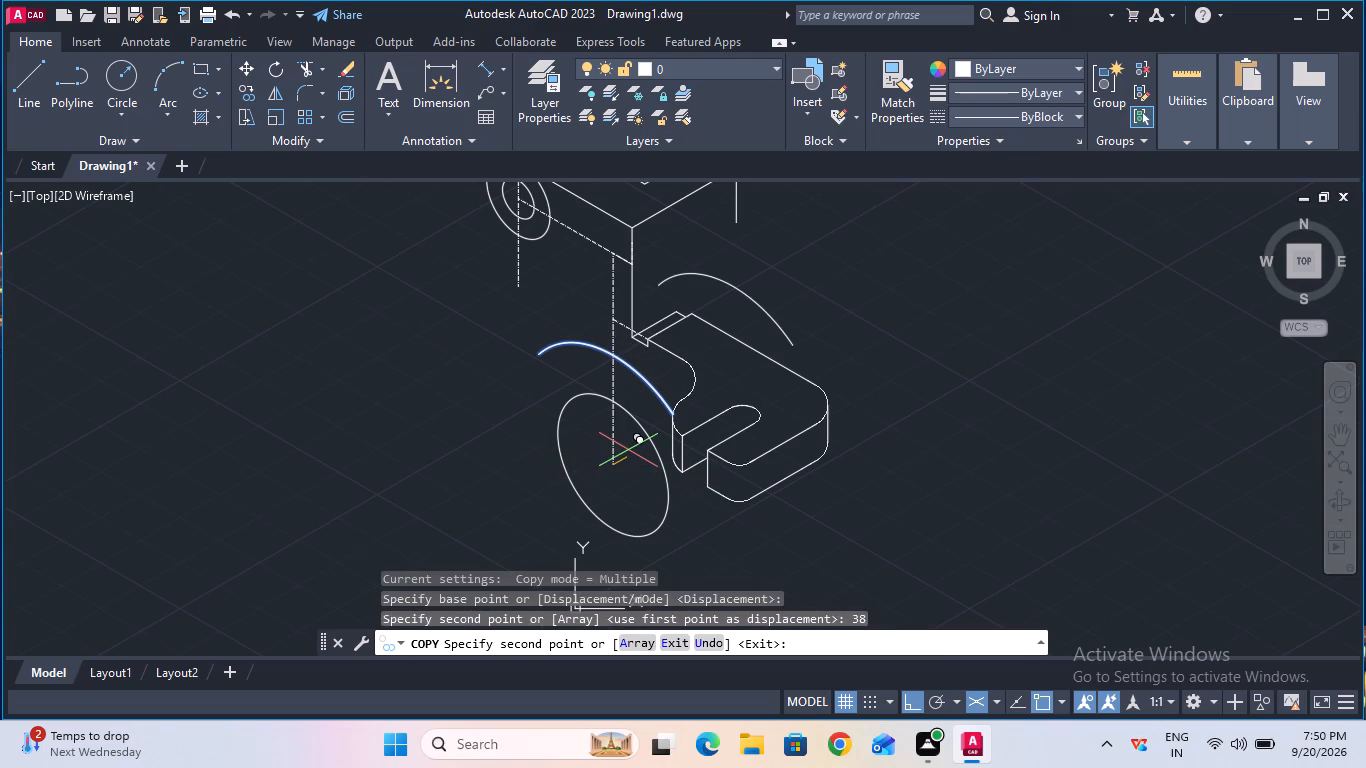
key(Escape)
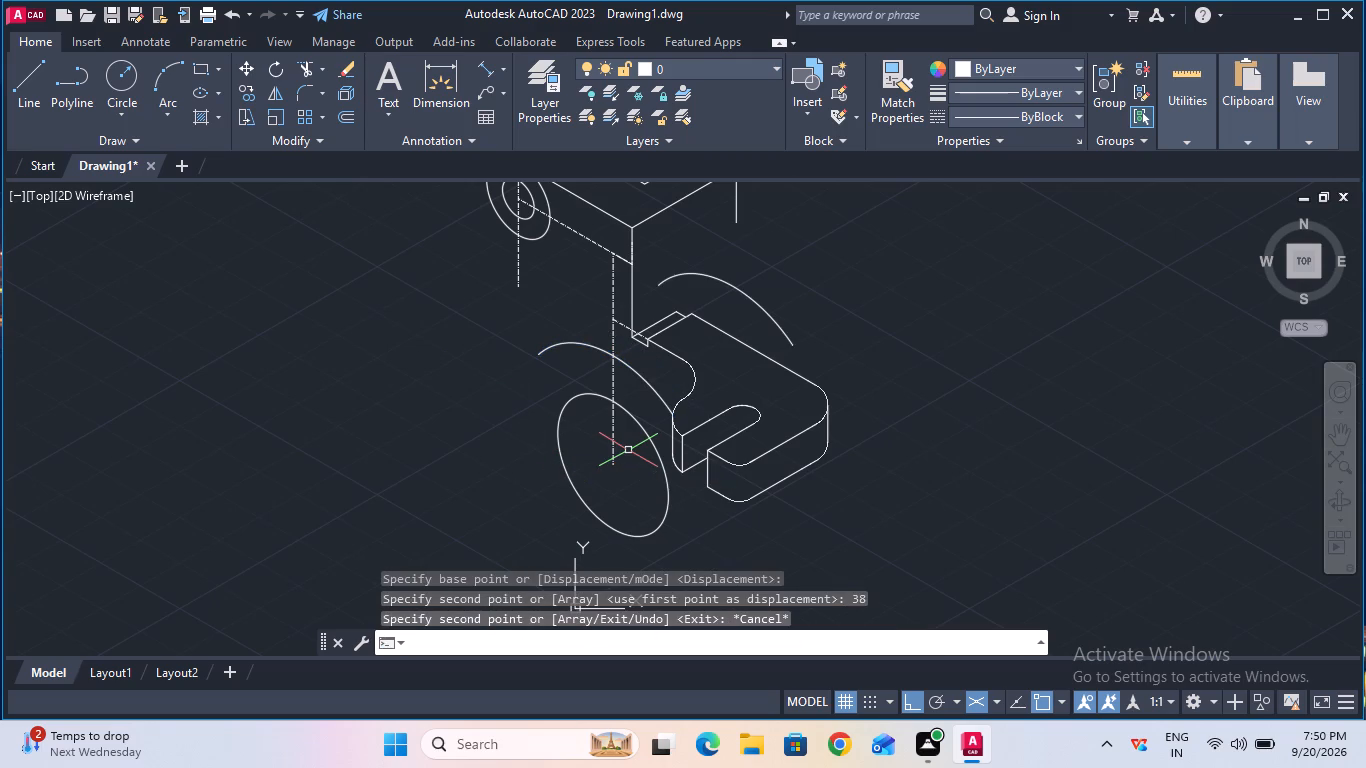
Extend the upper block's rear vertical edge down to the copied arc.
click(321, 70)
double_click(333, 135)
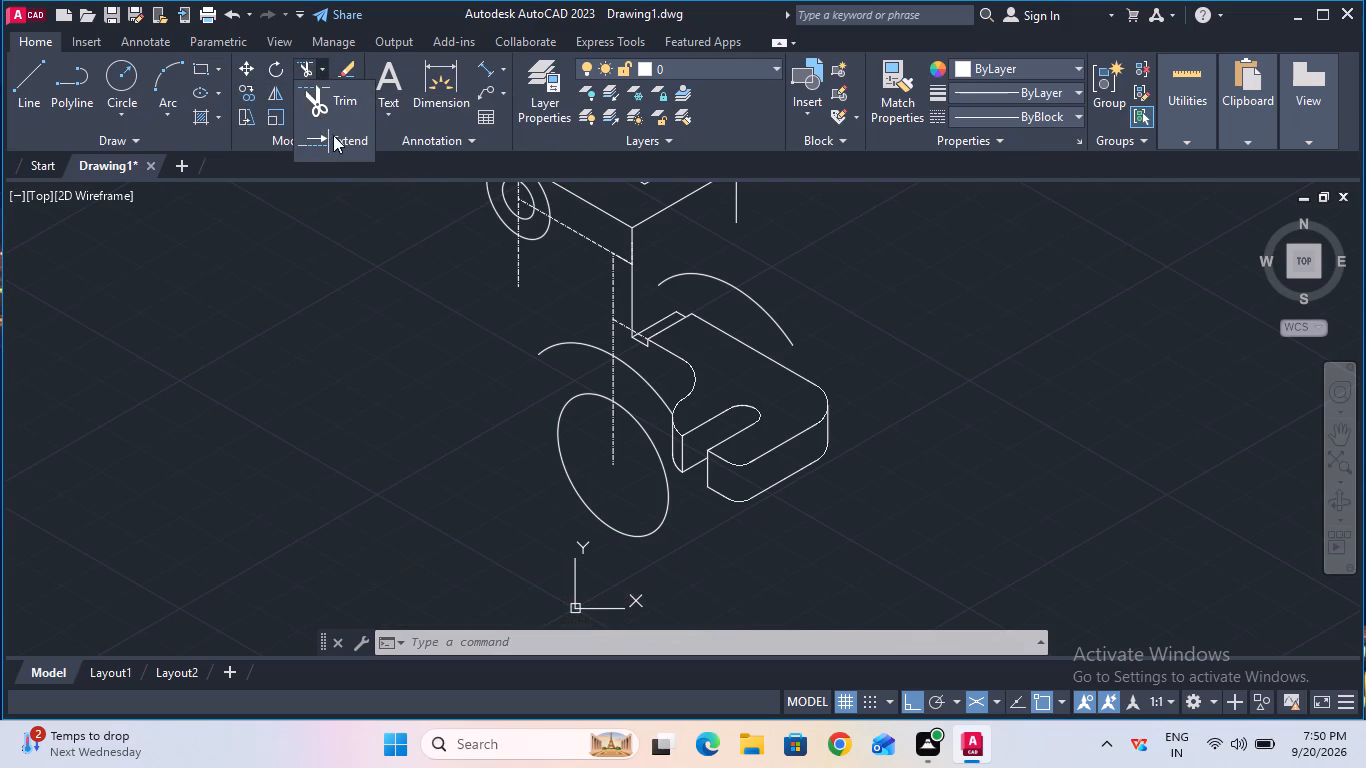
click(736, 214)
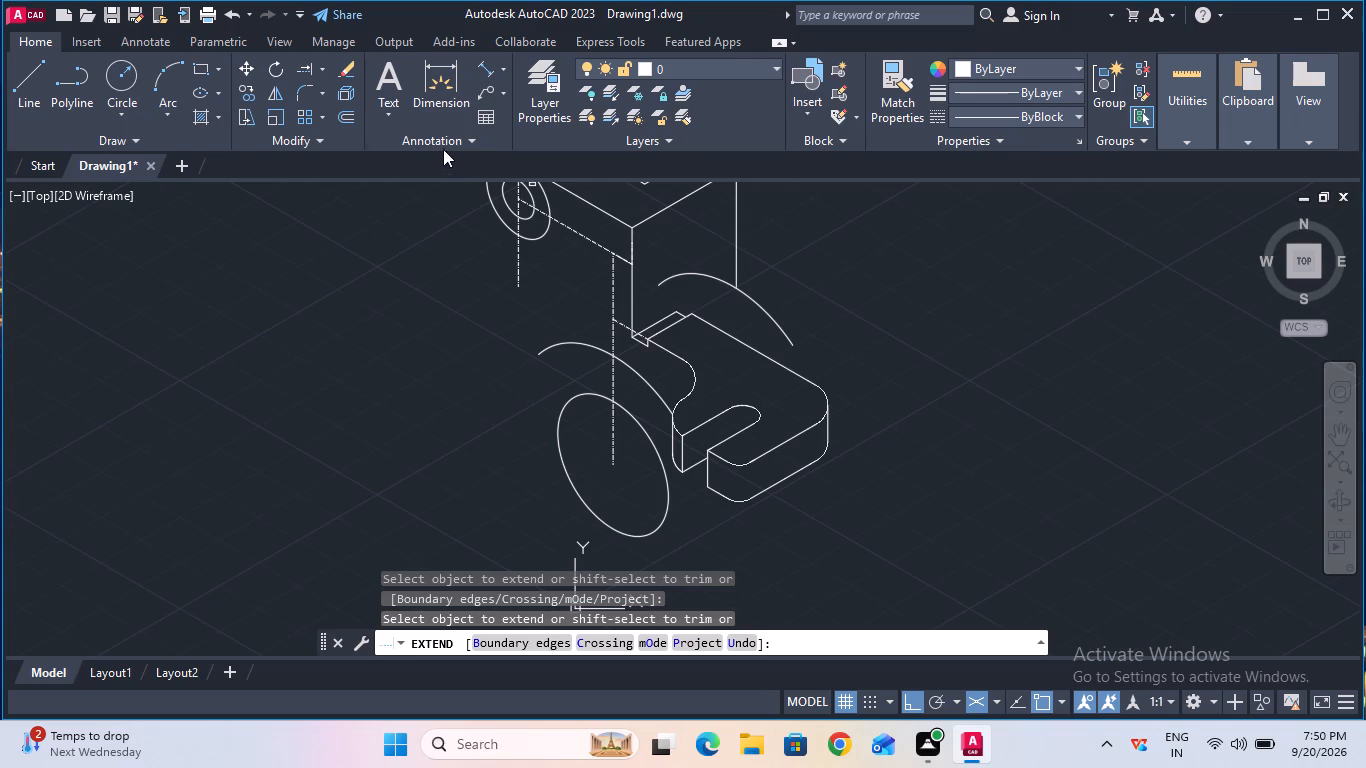
Extend the copied arc's lower end to the slotted plate's far edge.
click(309, 63)
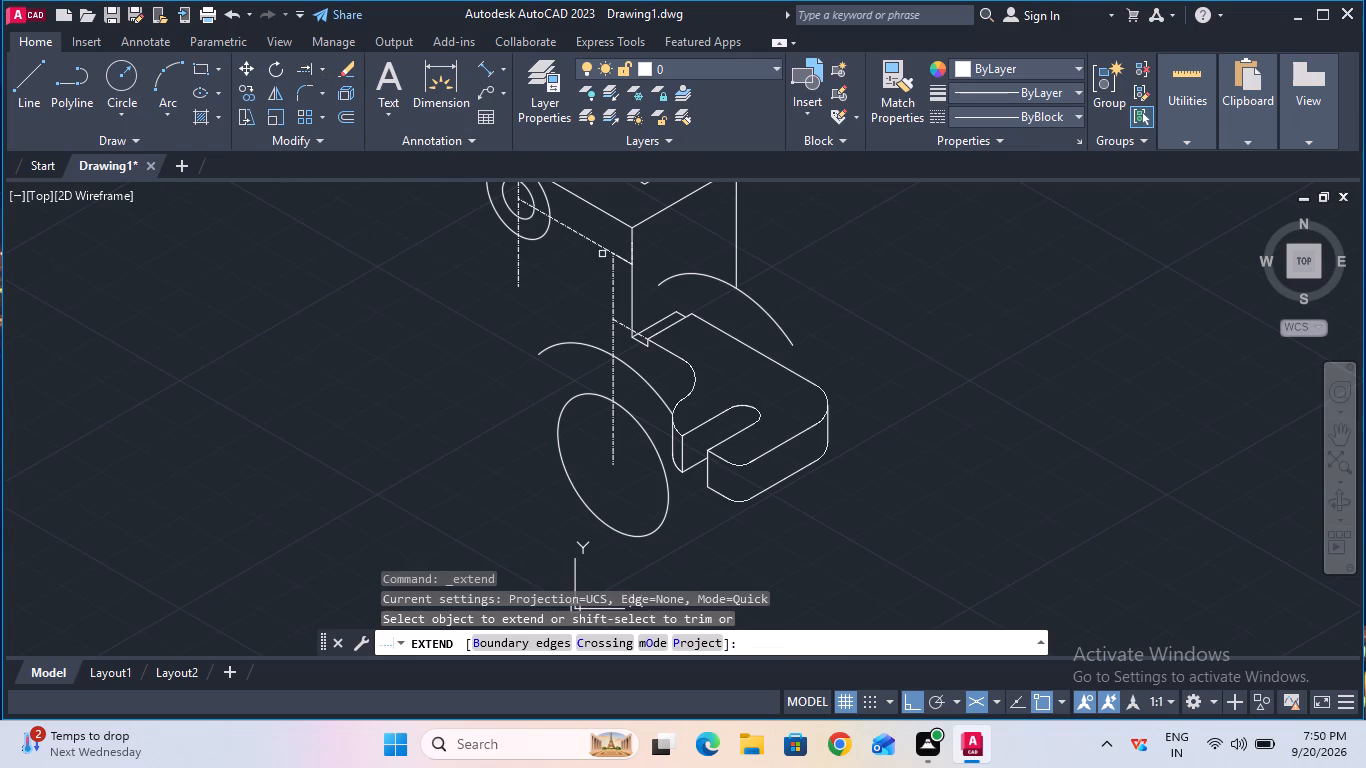
click(791, 344)
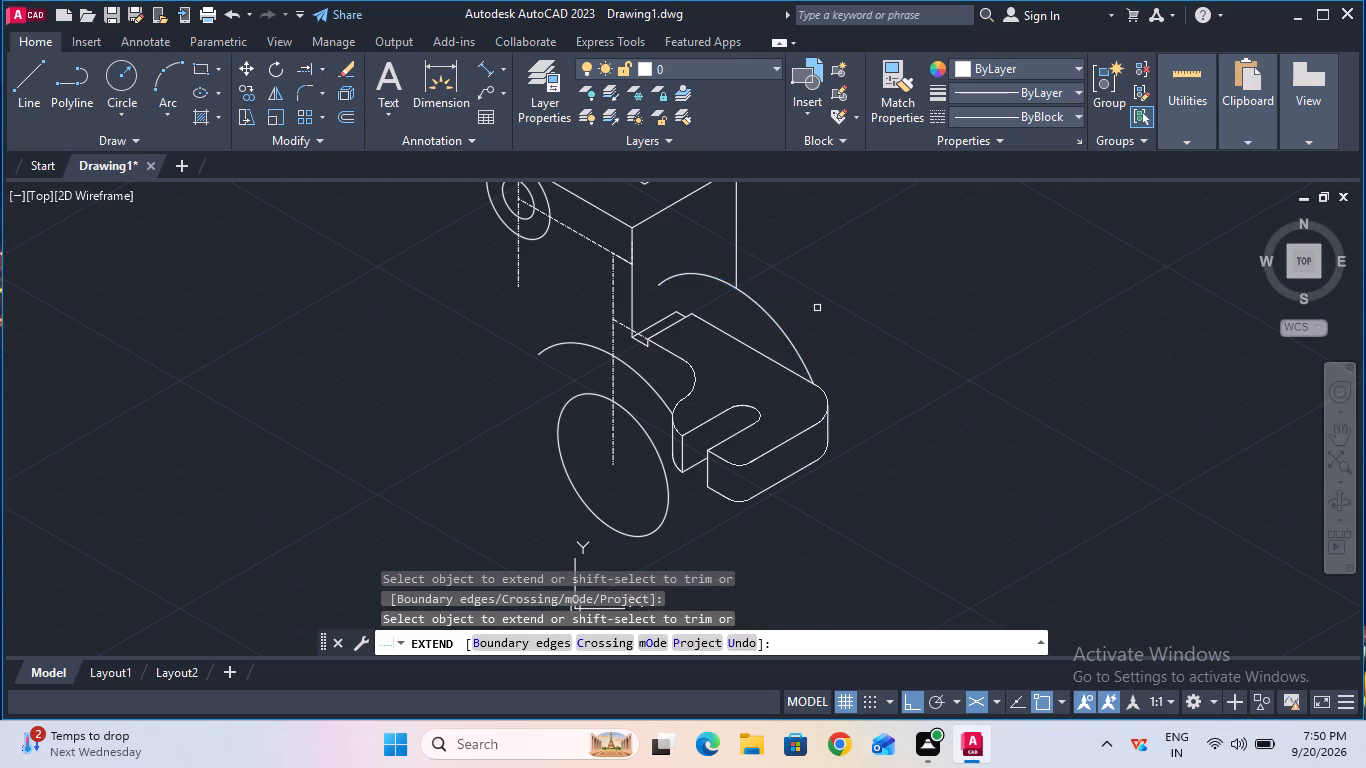
scroll(817, 308, right, 2)
key(Escape)
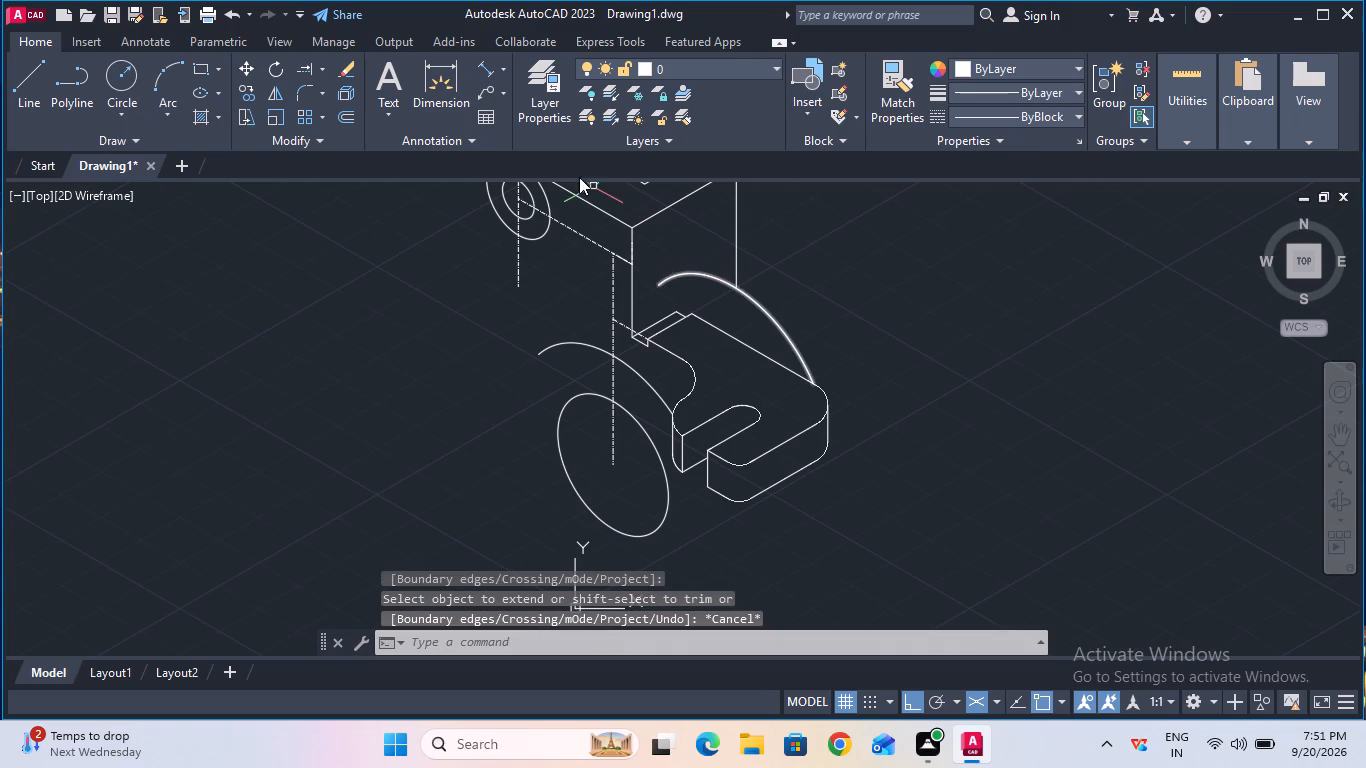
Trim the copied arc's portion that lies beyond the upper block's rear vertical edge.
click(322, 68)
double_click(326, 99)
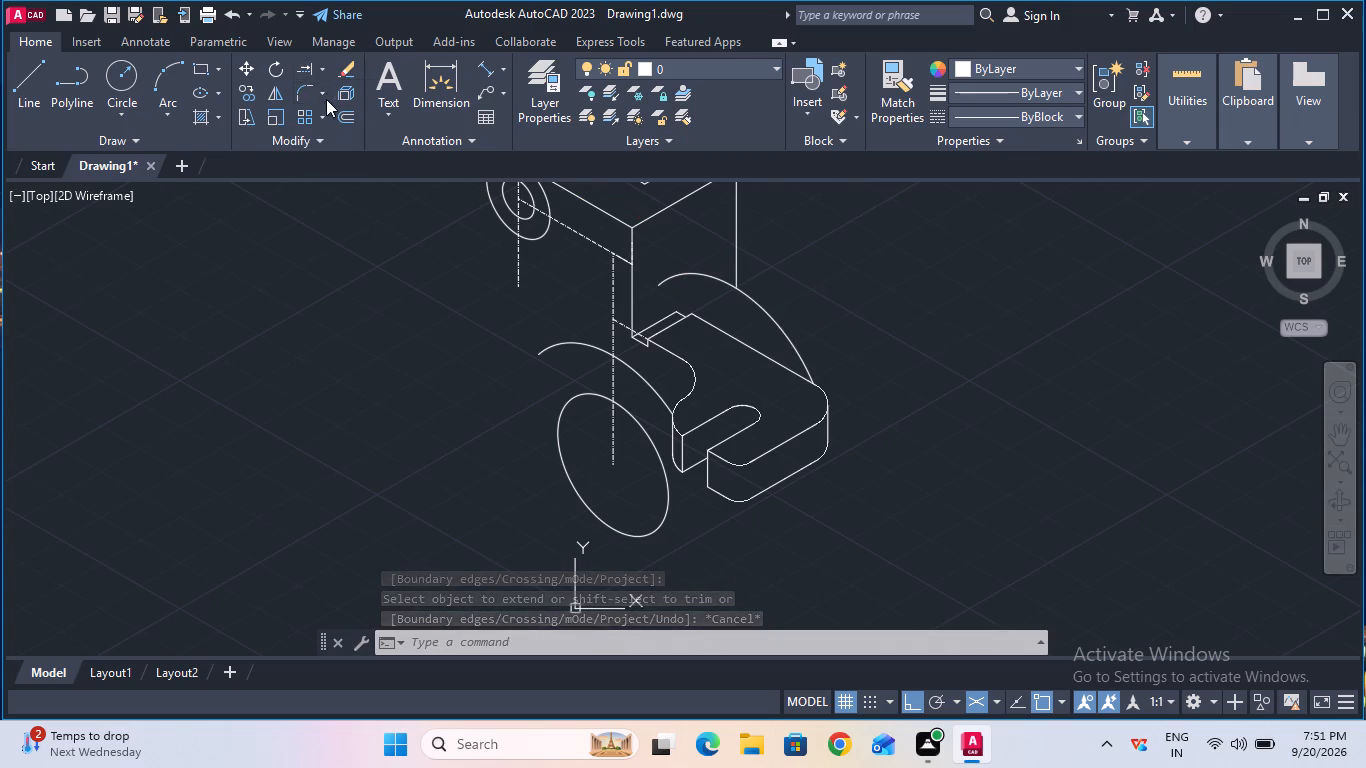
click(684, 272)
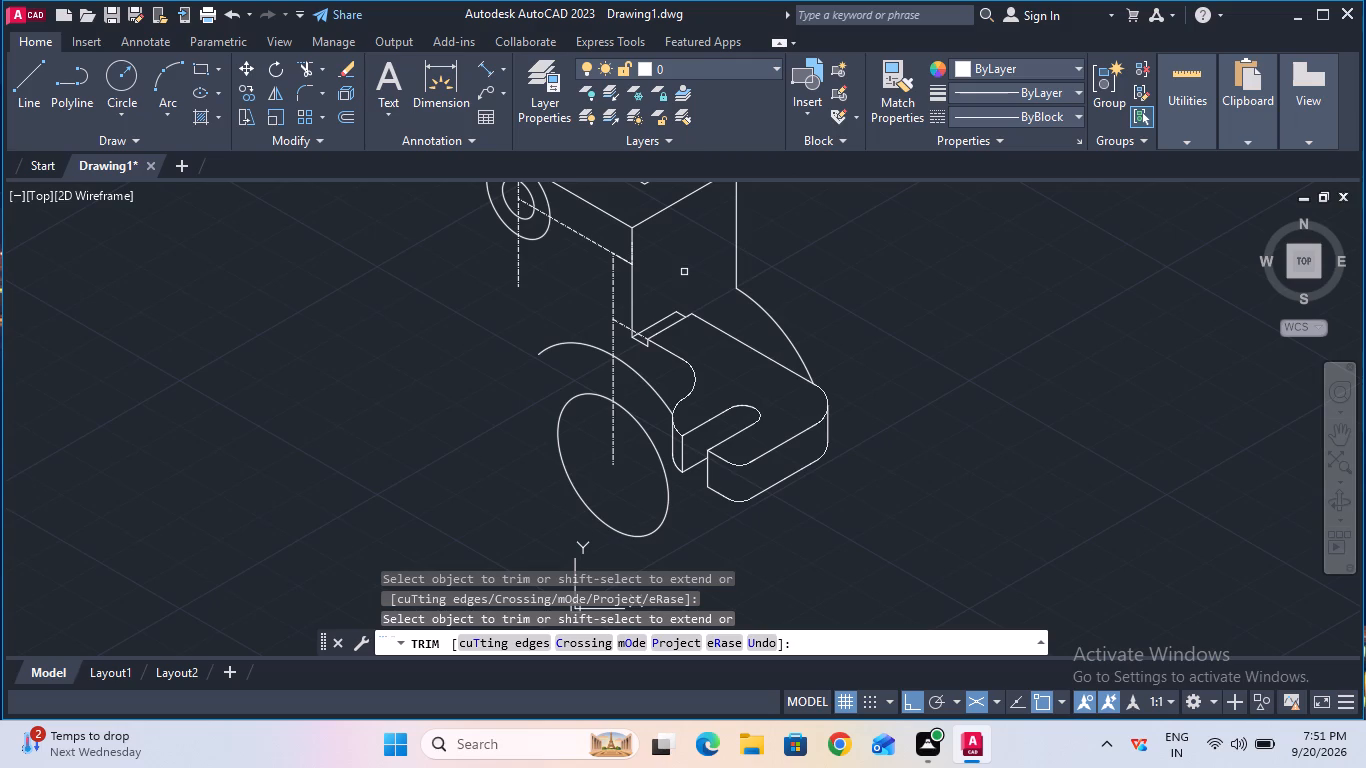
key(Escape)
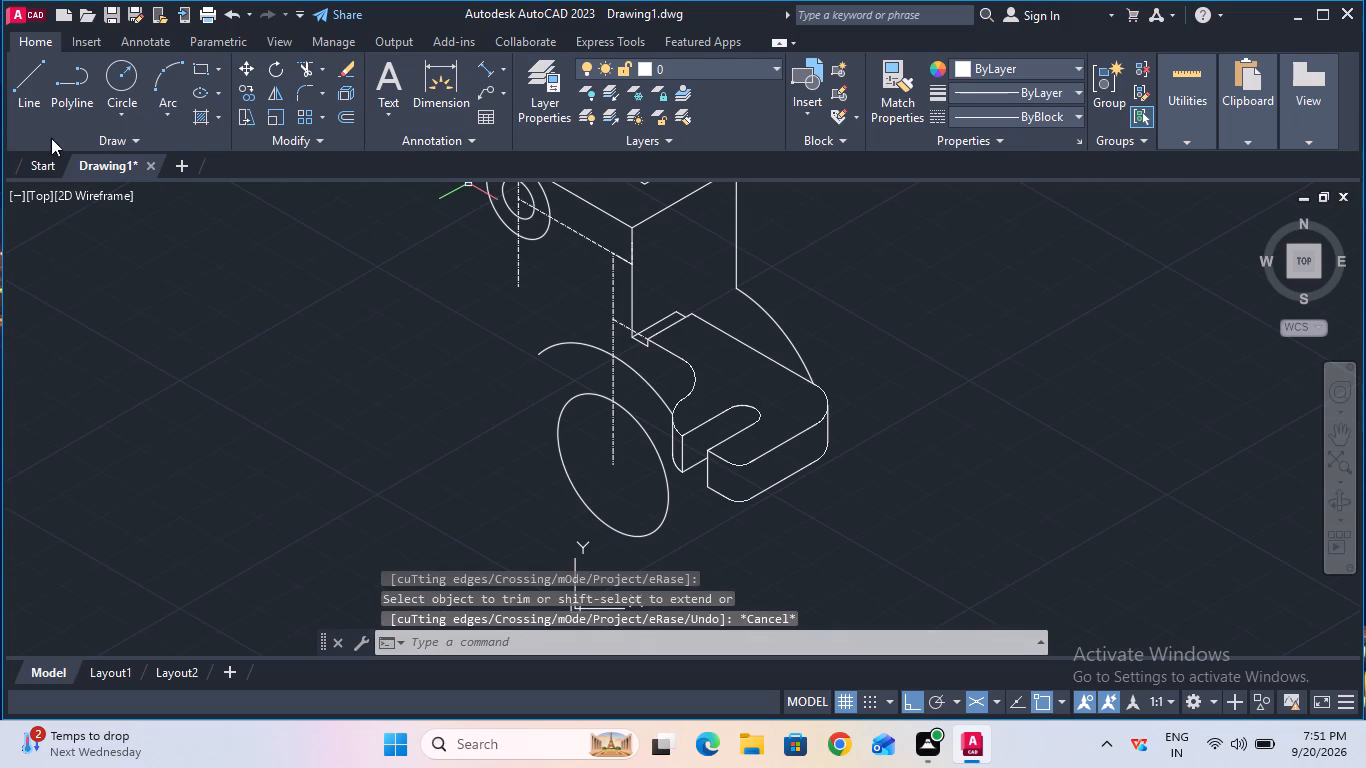
Draw a 5-unit line from the lower end of the upper block's rear vertical edge along the 210° isometric direction.
click(39, 99)
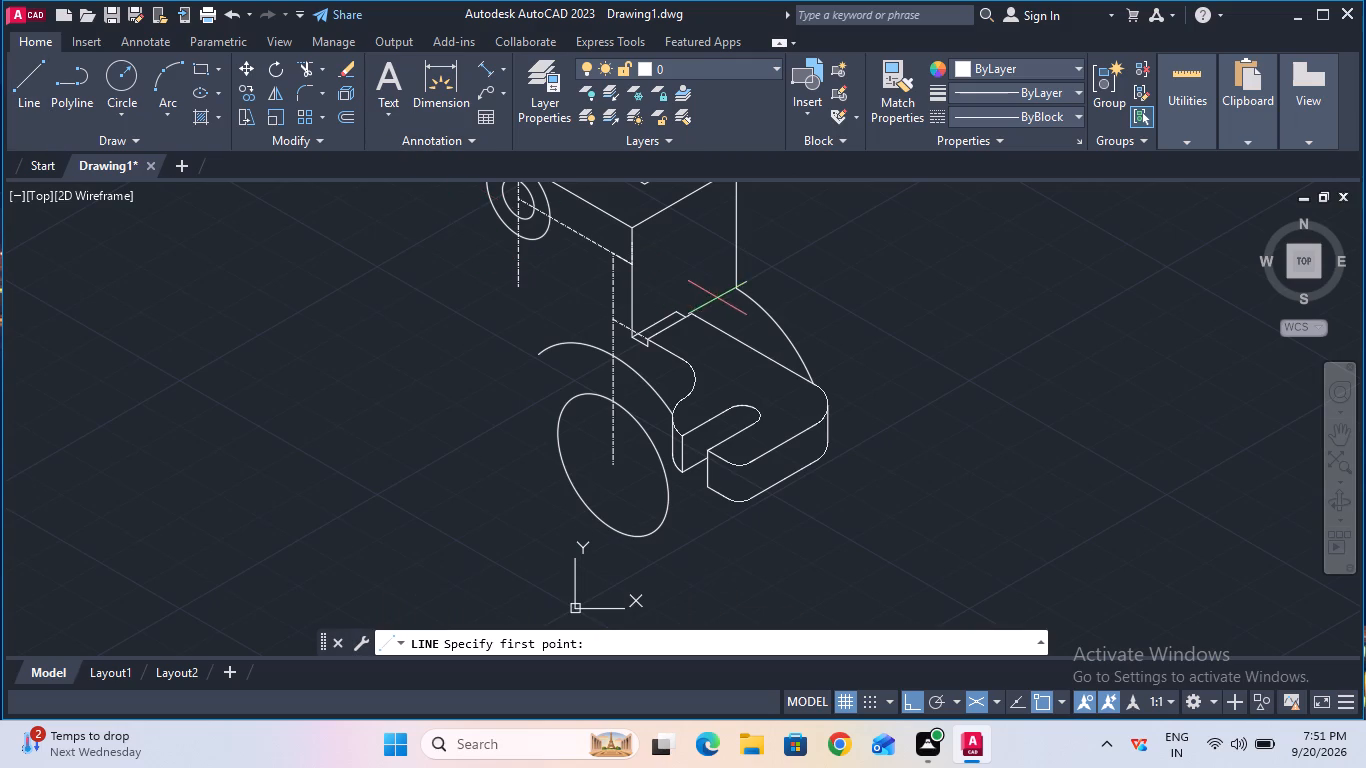
click(732, 293)
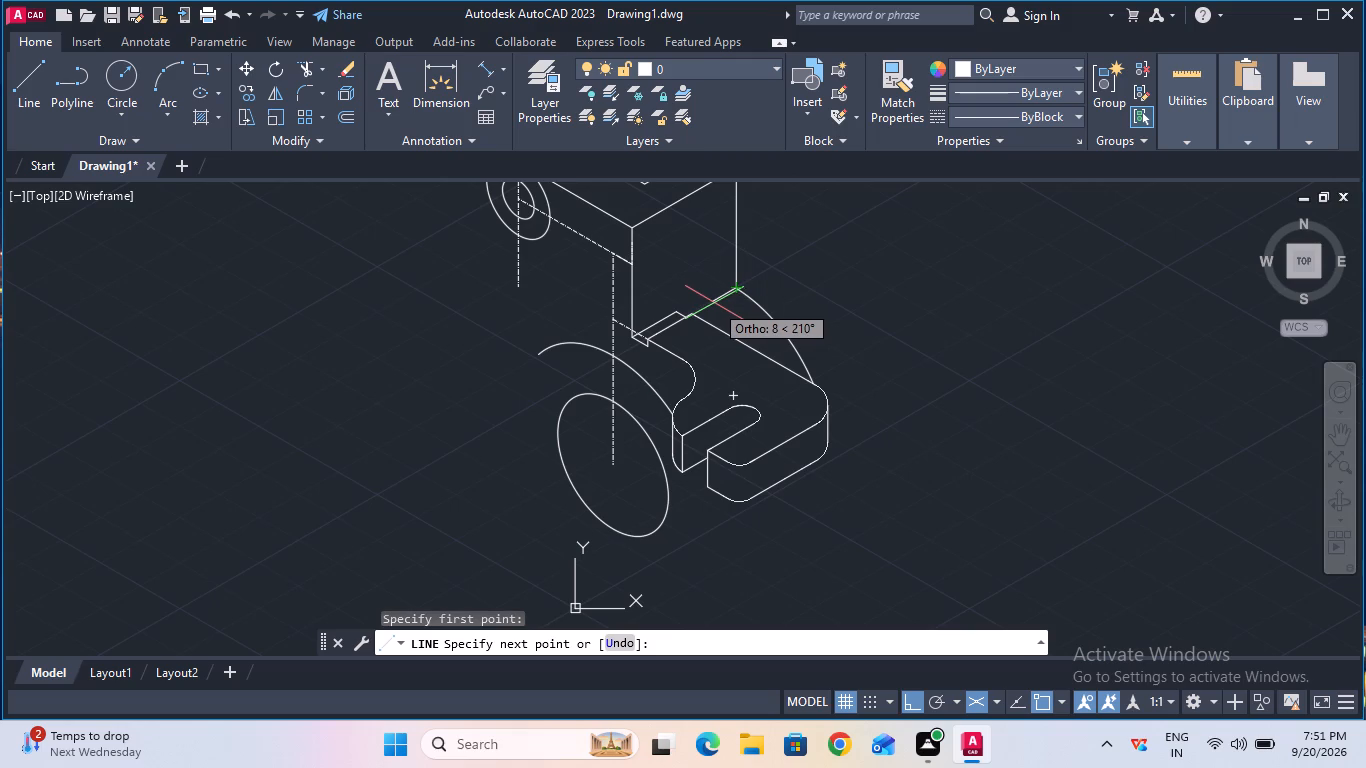
key(5)
key(Return)
key(Escape)
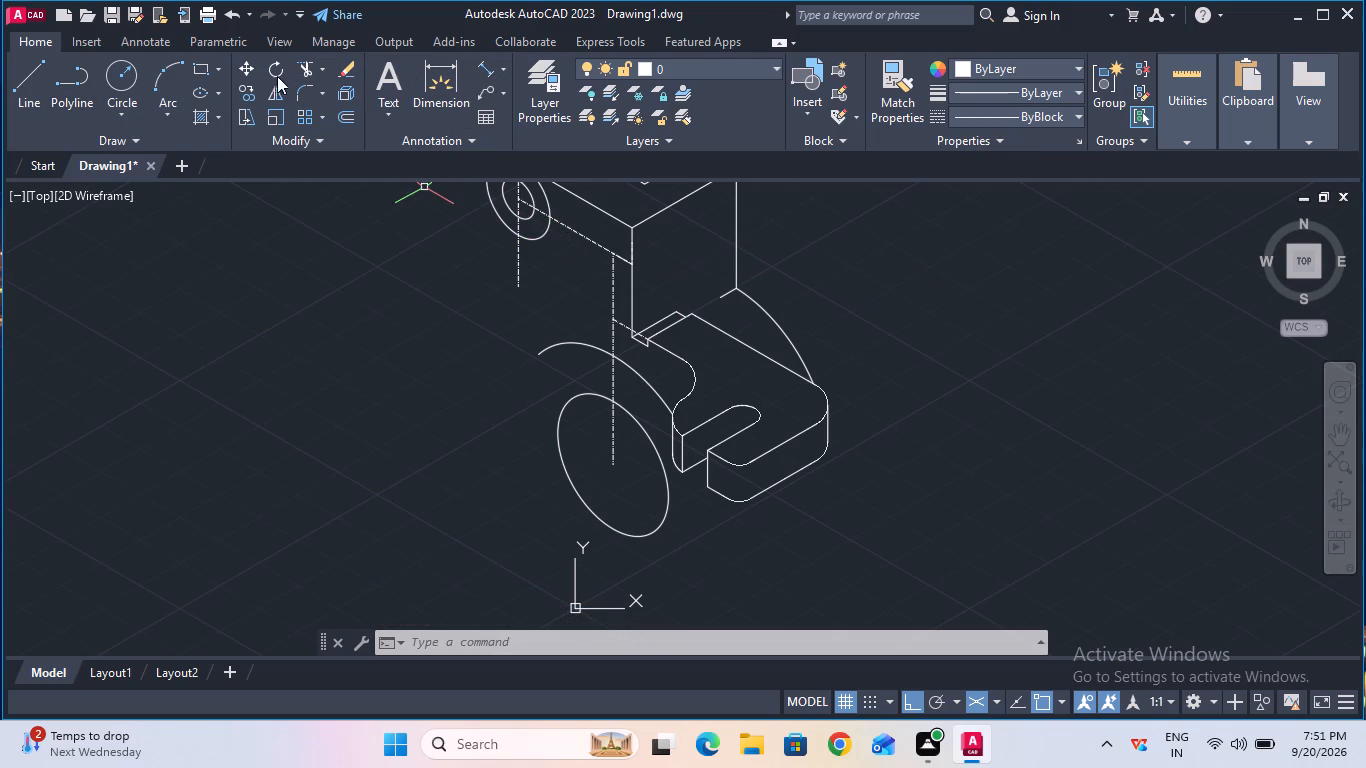
Extend the short 5-unit line to the slotted plate's far edge.
click(323, 73)
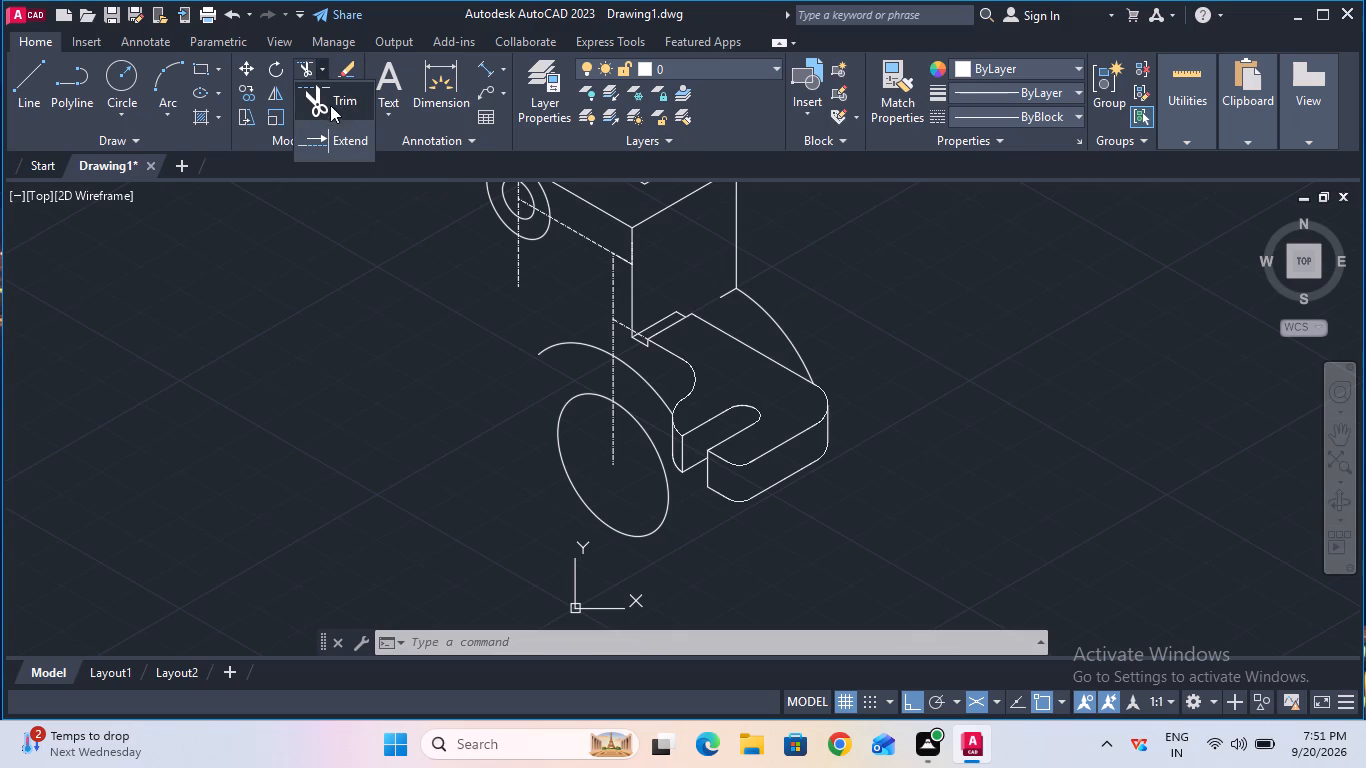
click(337, 130)
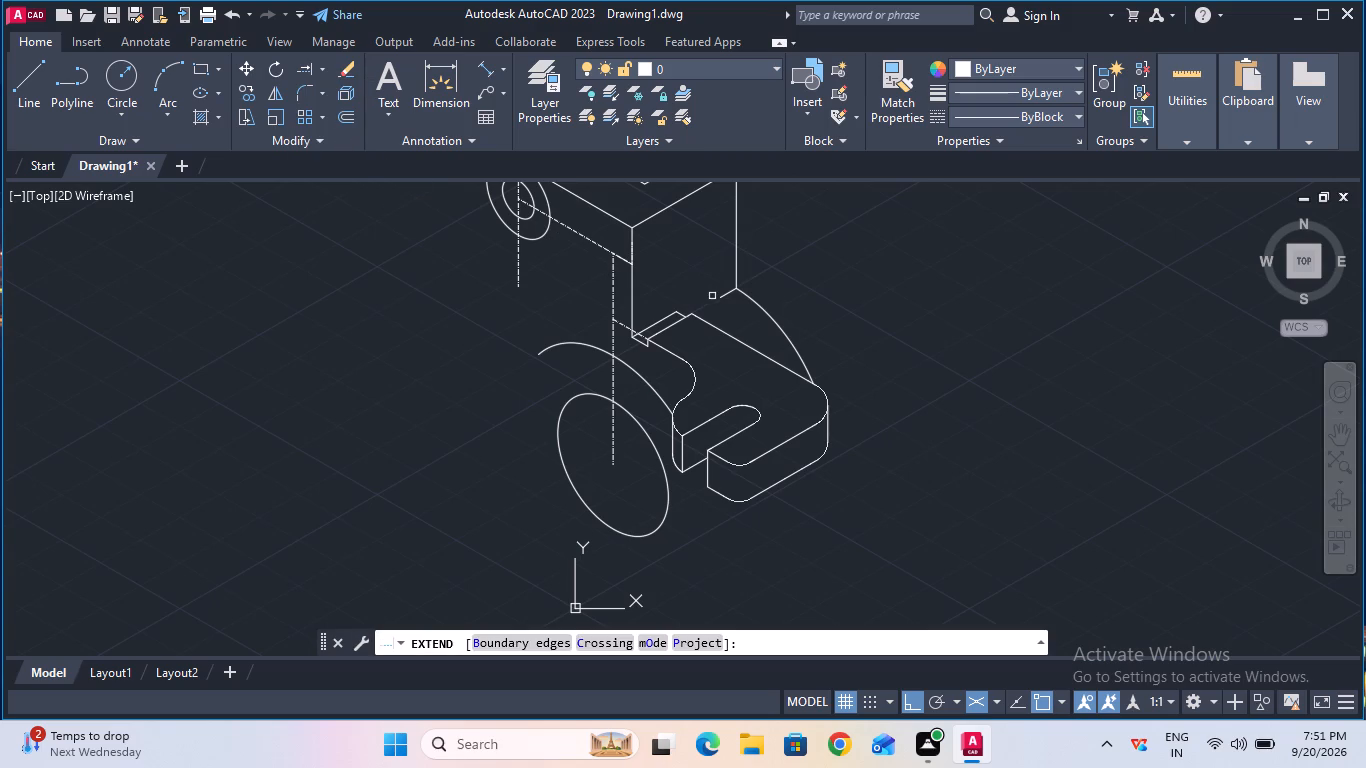
click(720, 298)
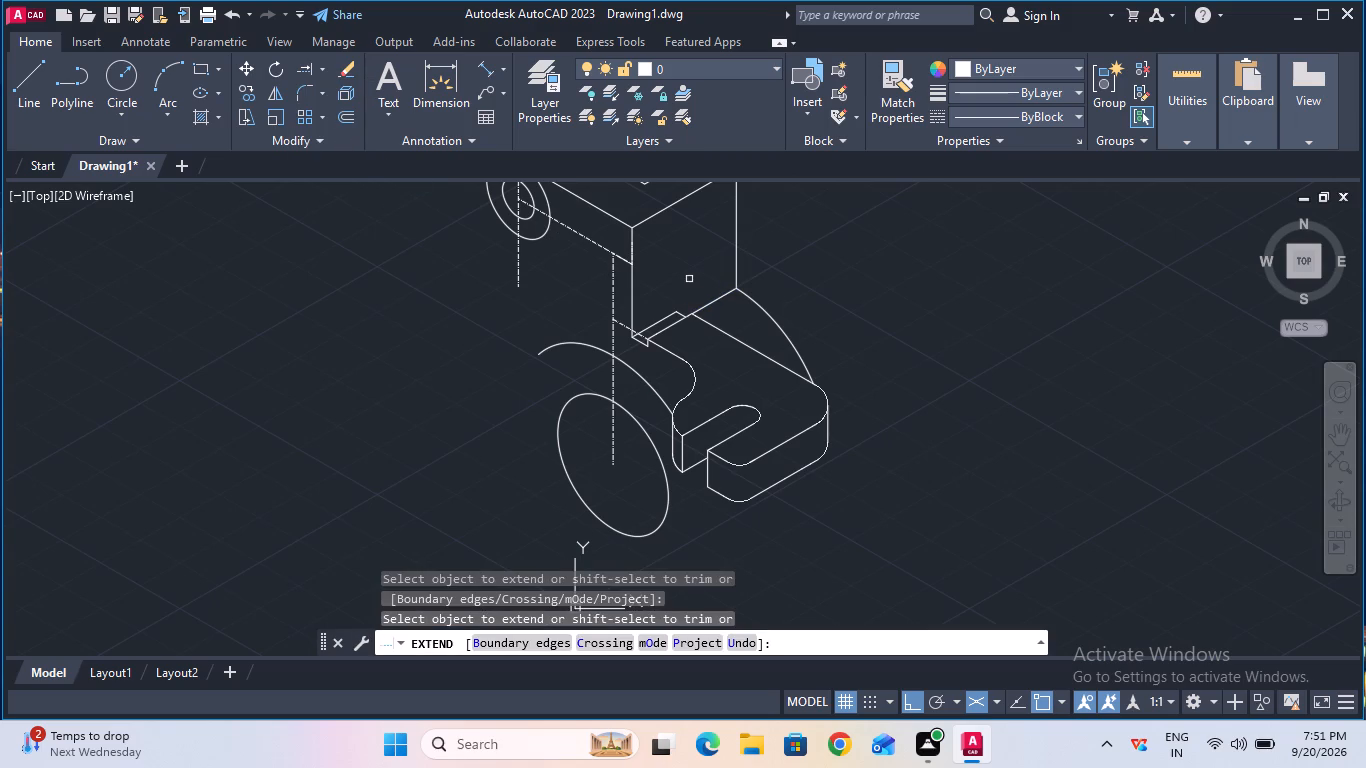
ctrl+scroll(689, 279, down, 2)
ctrl+scroll(689, 279, up, 2)
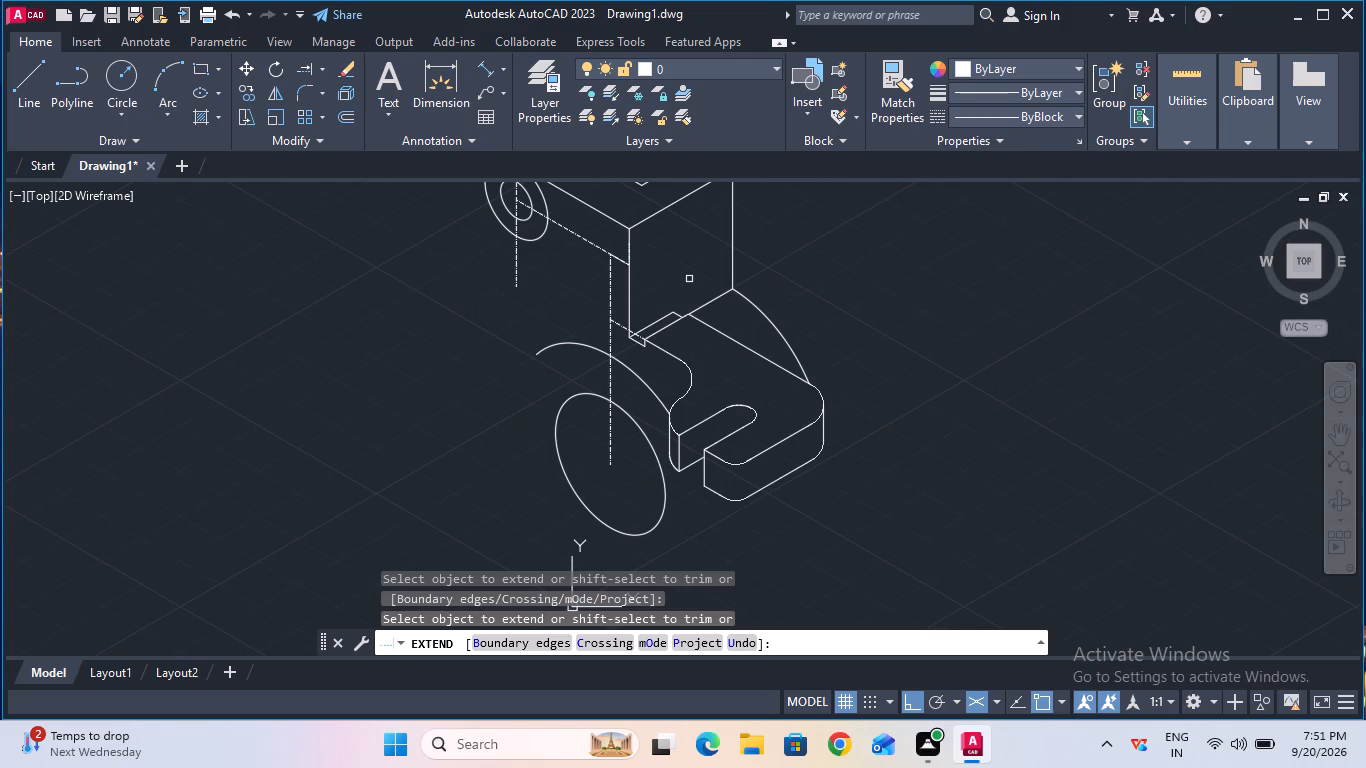
key(Escape)
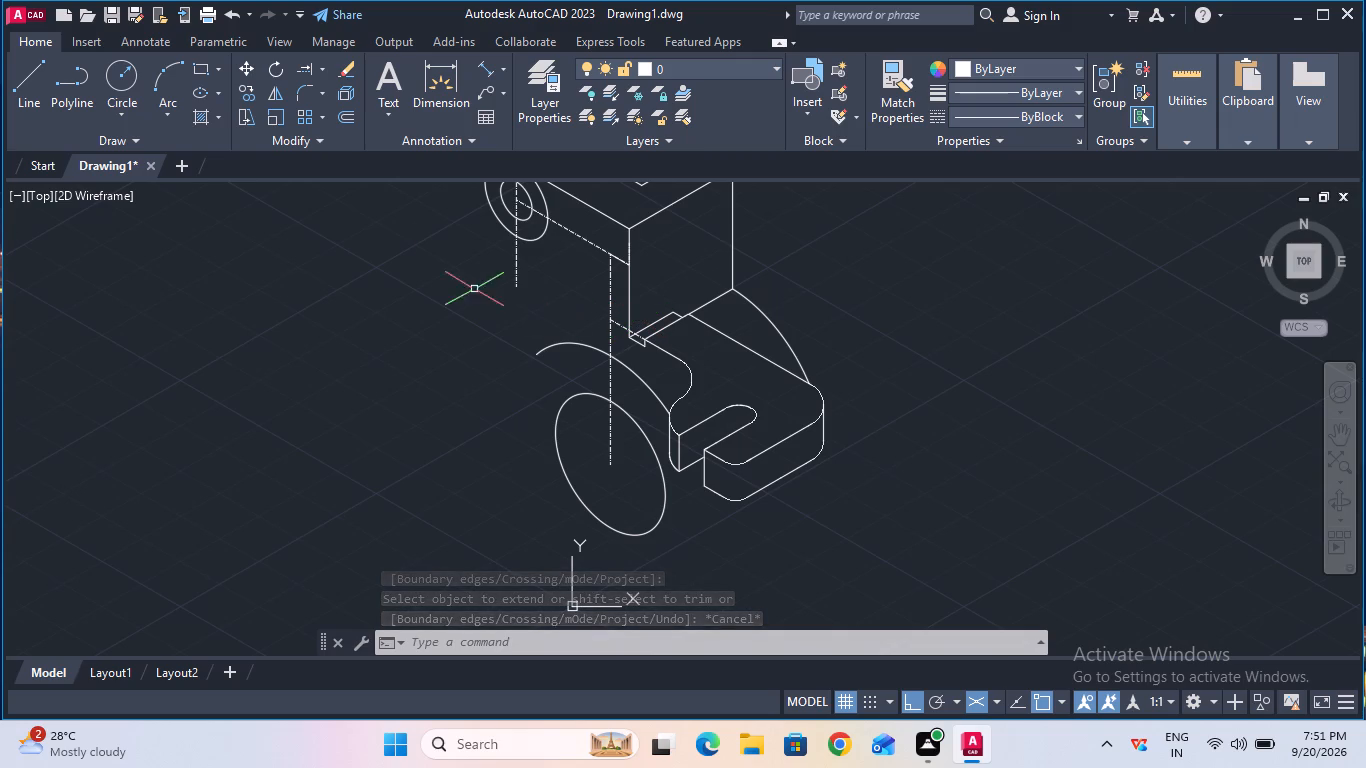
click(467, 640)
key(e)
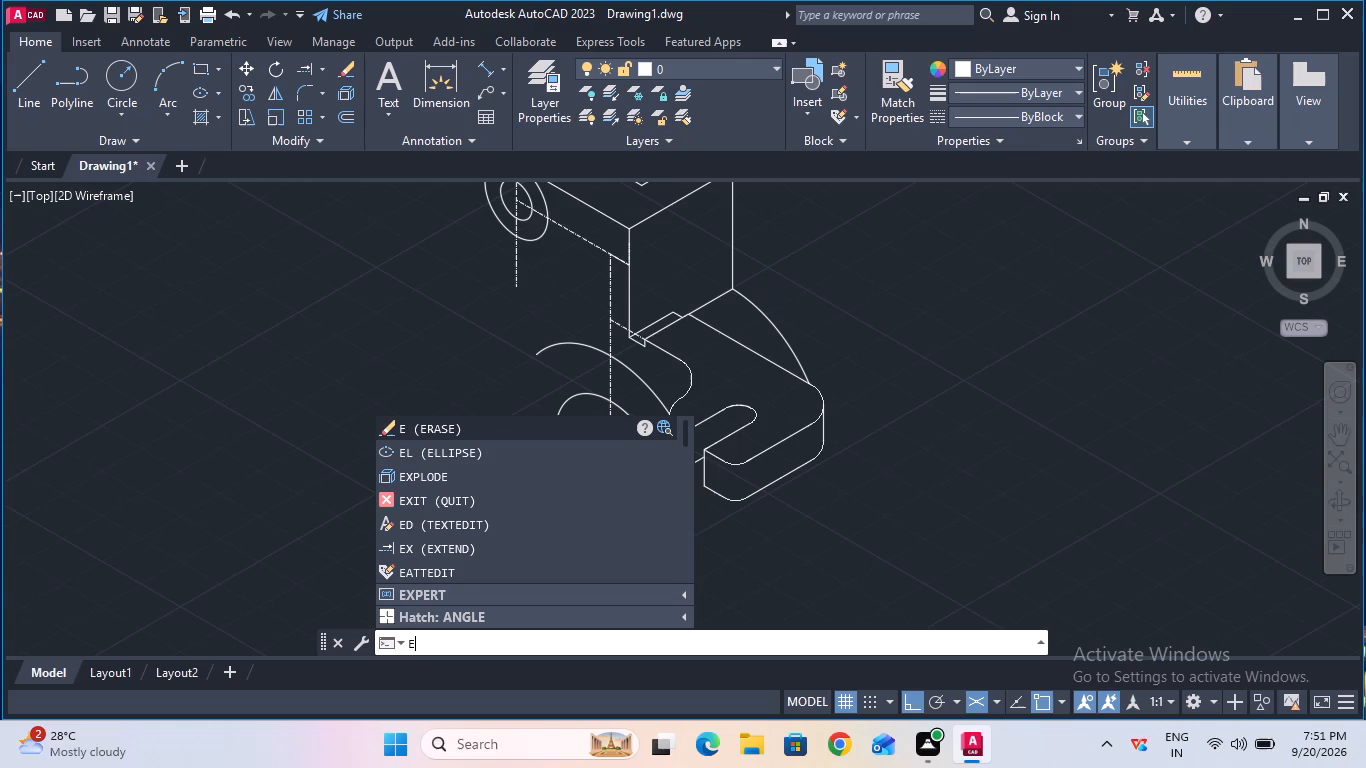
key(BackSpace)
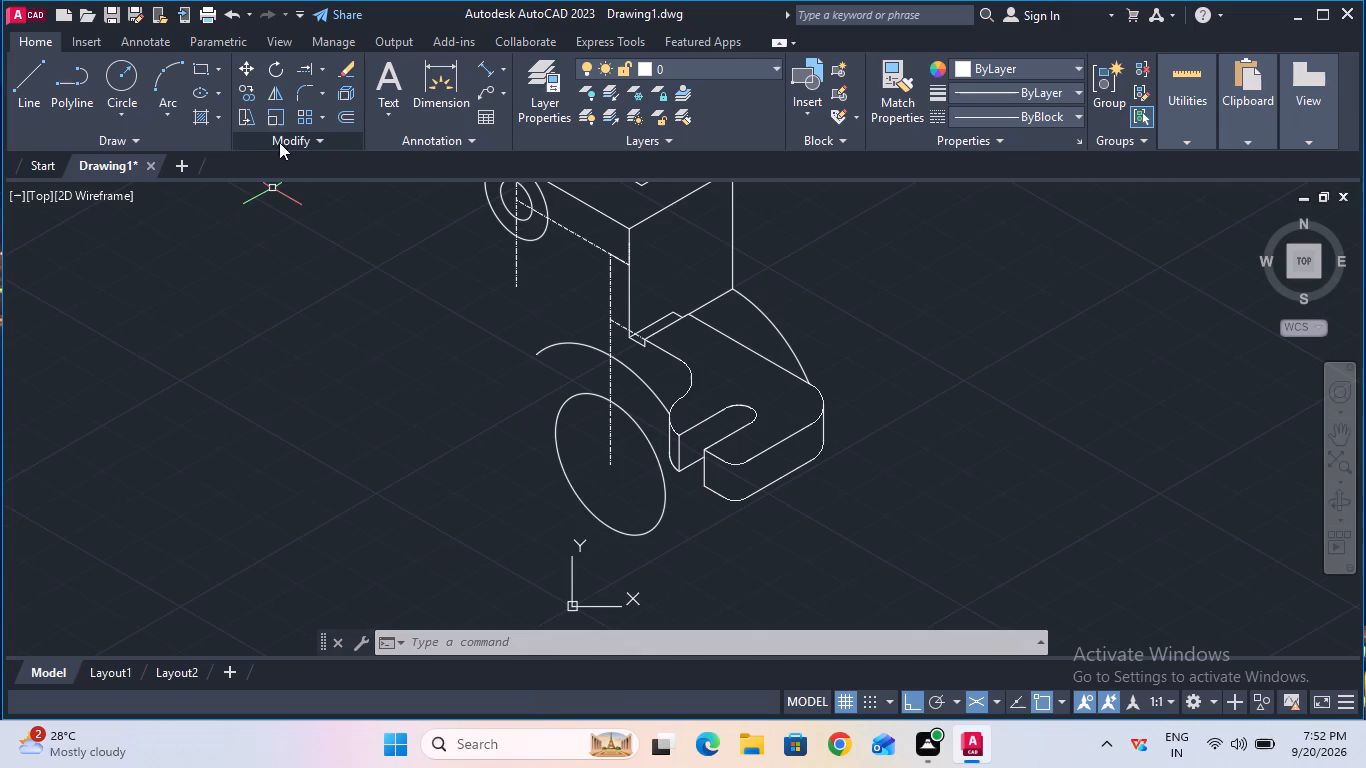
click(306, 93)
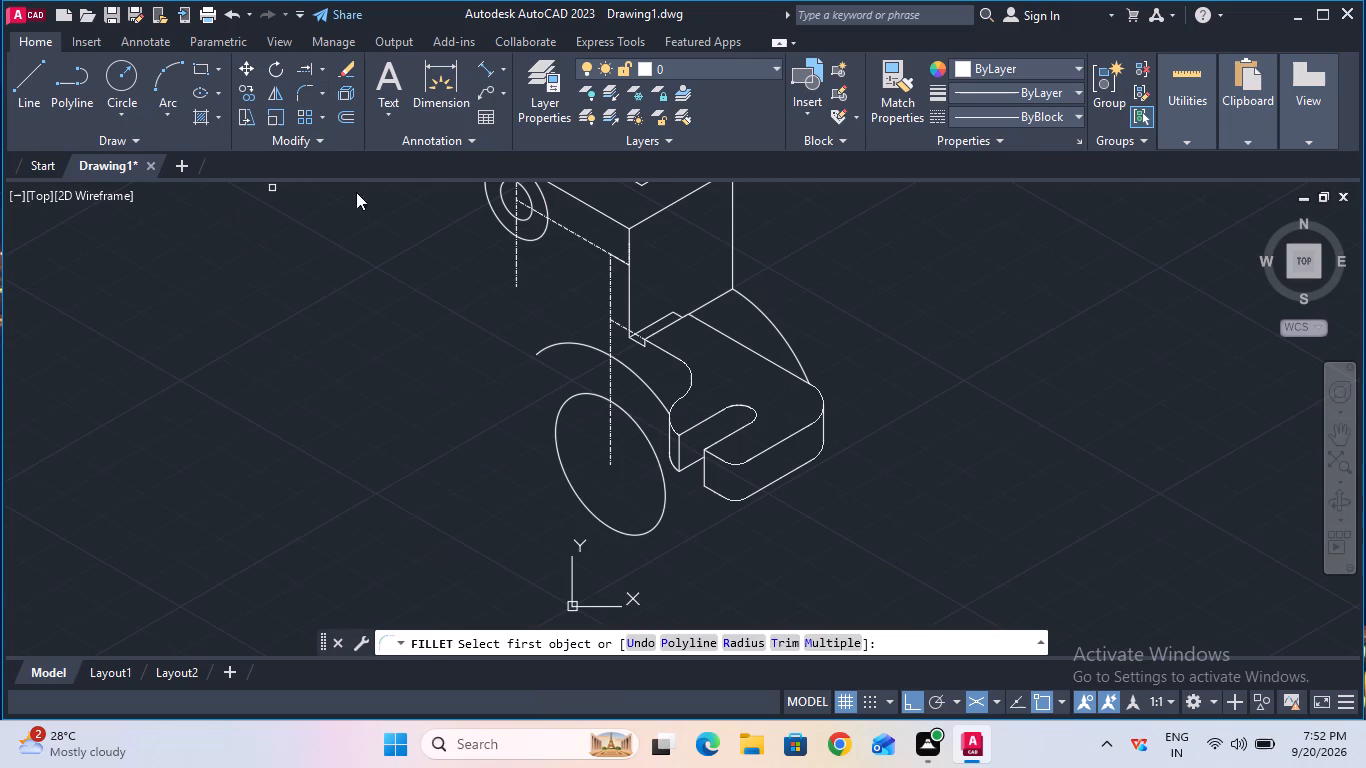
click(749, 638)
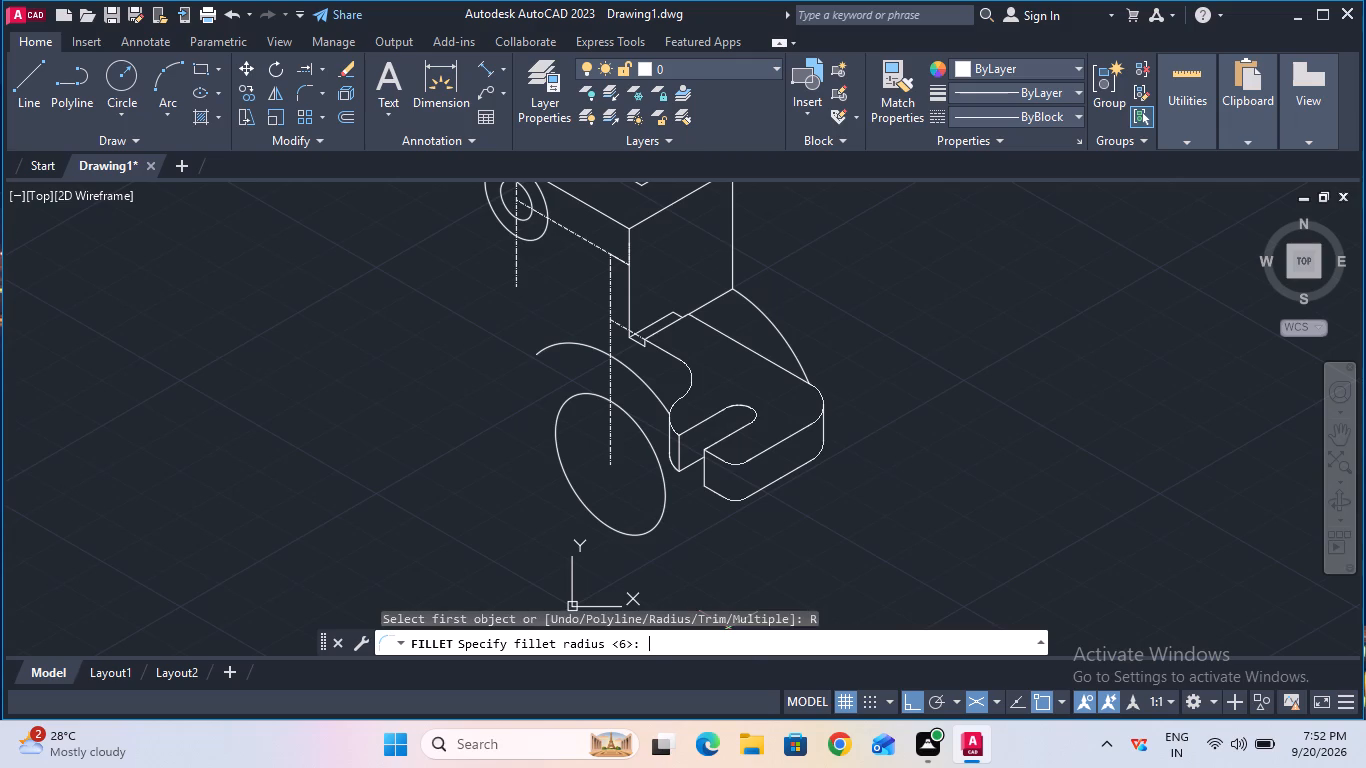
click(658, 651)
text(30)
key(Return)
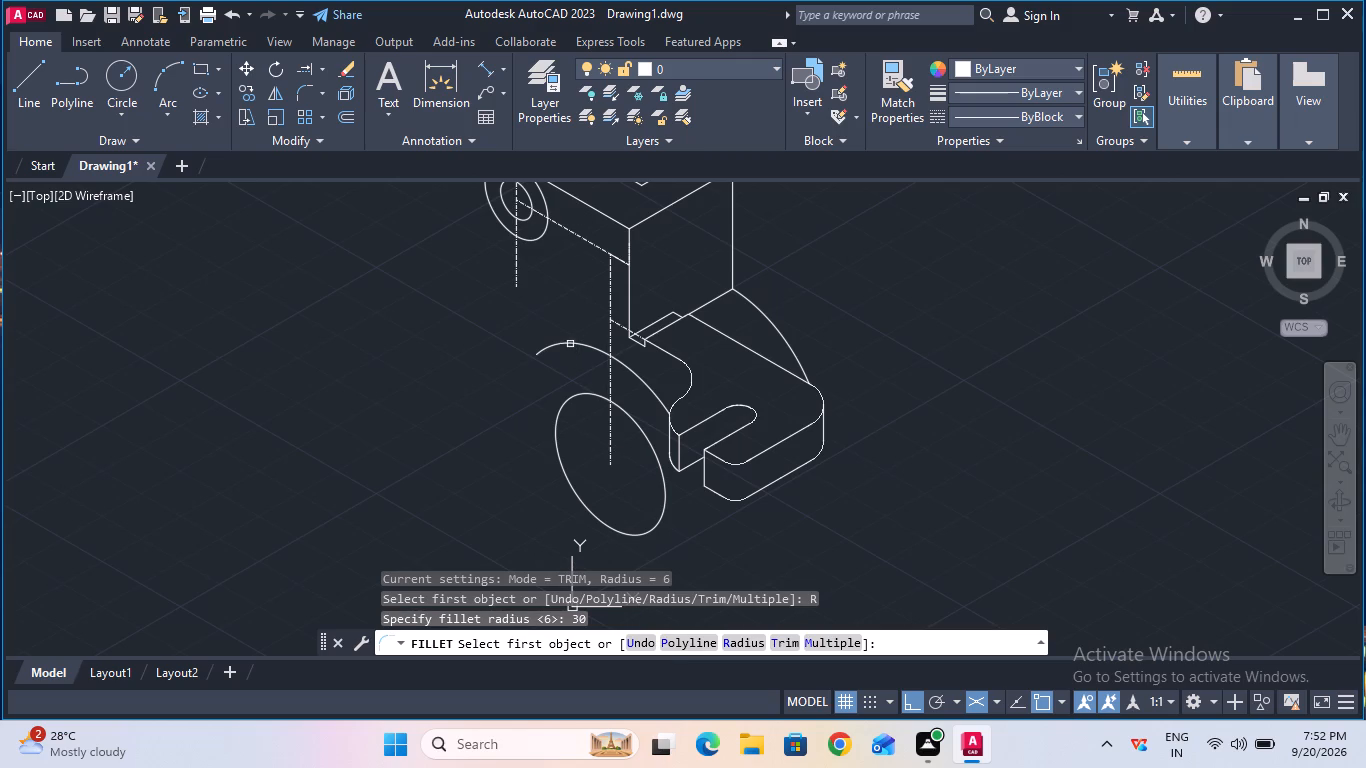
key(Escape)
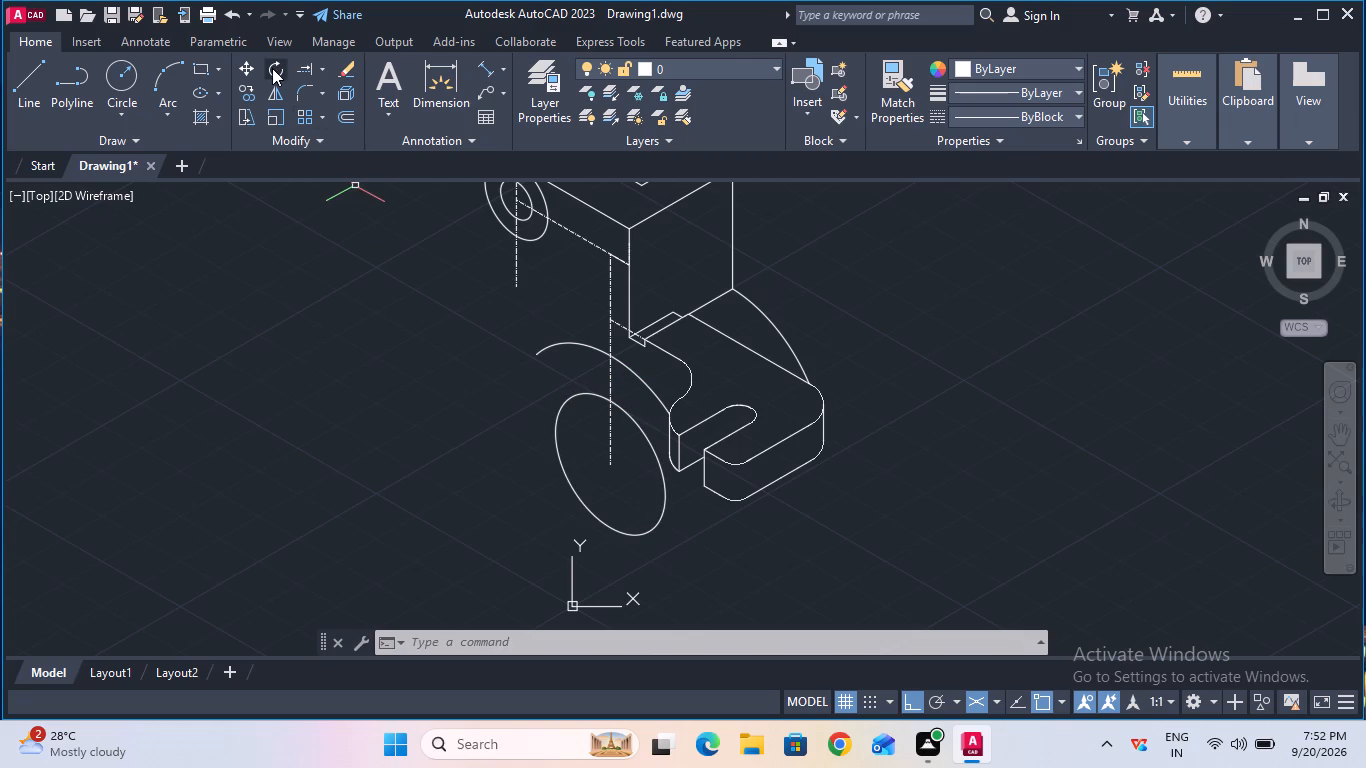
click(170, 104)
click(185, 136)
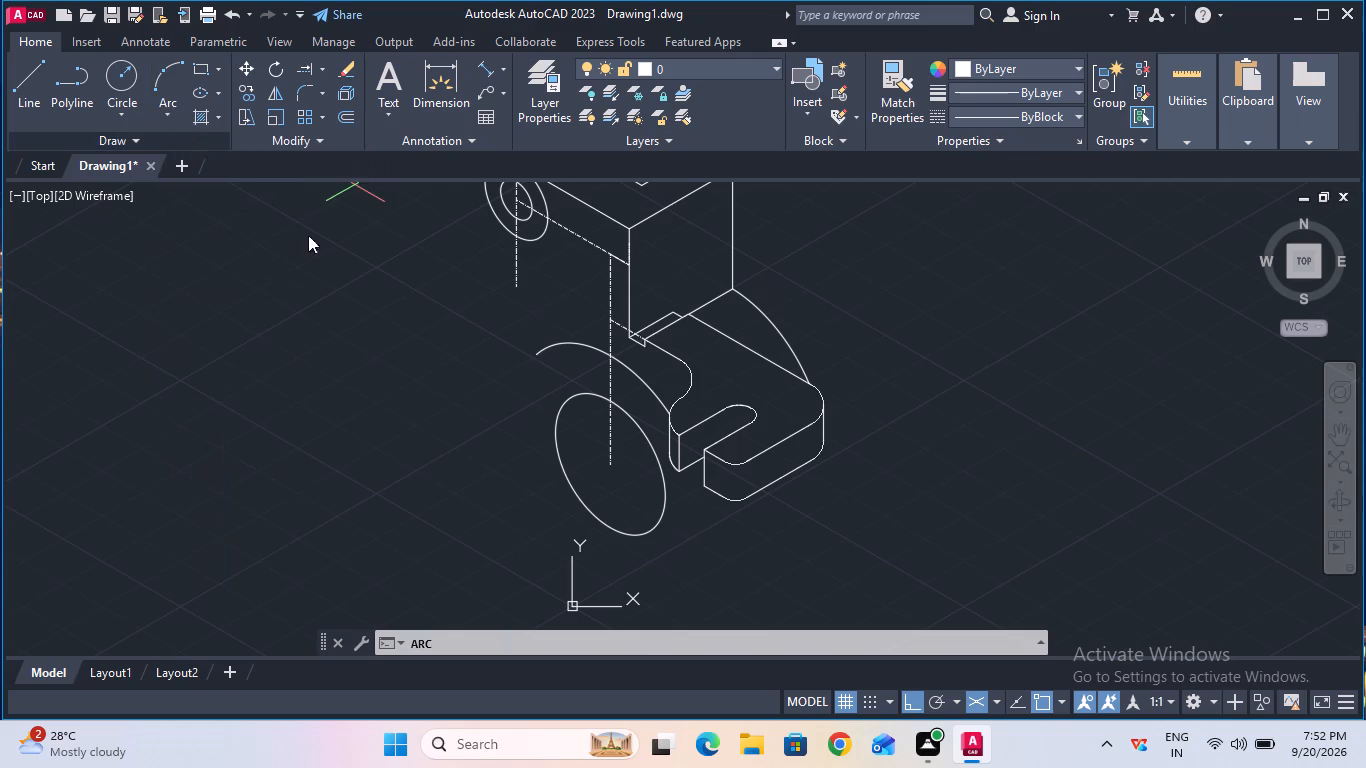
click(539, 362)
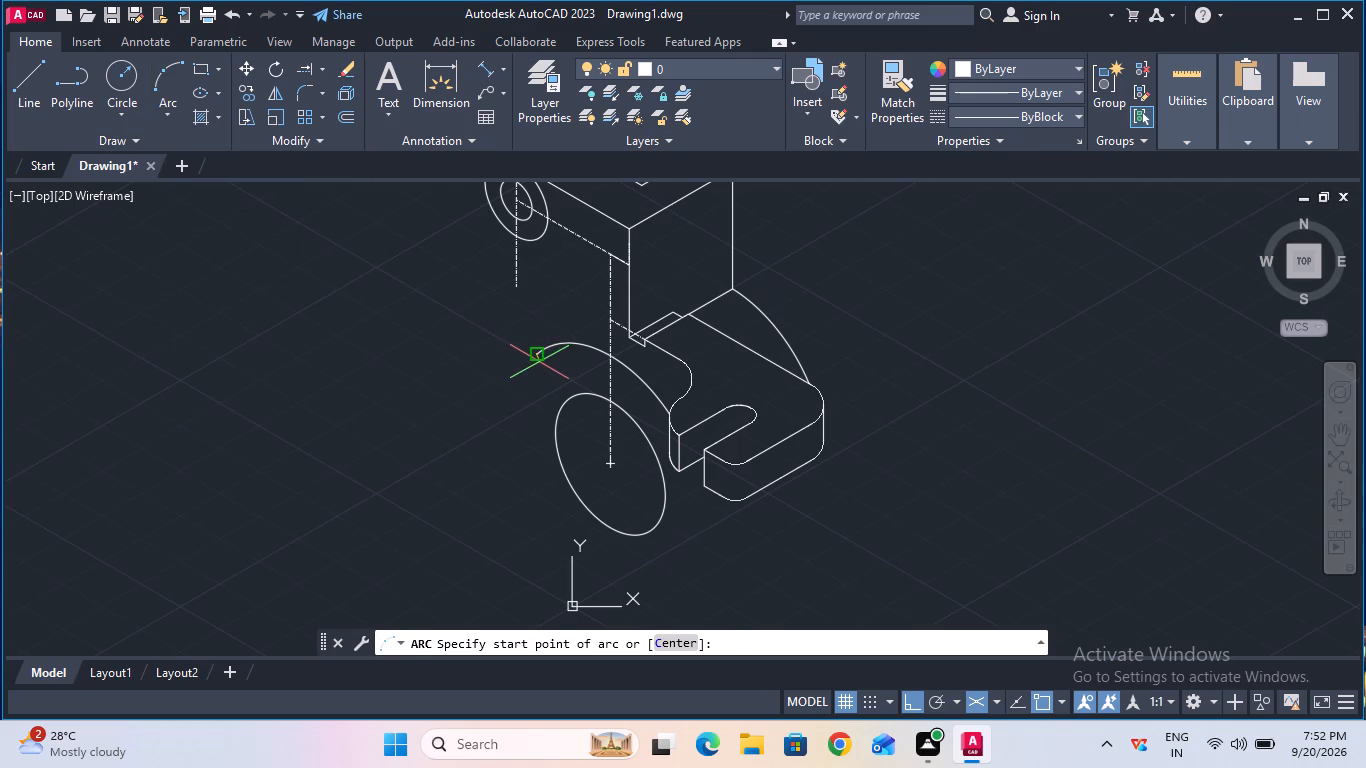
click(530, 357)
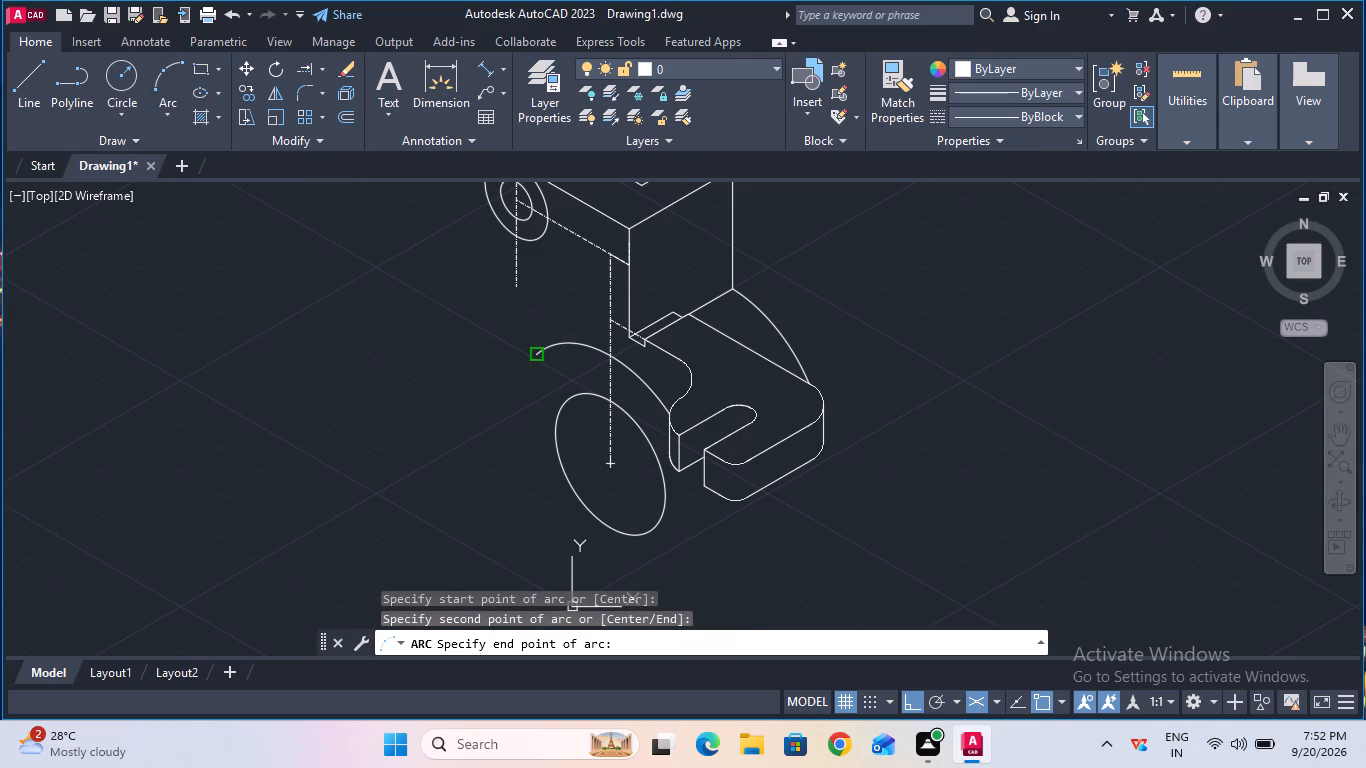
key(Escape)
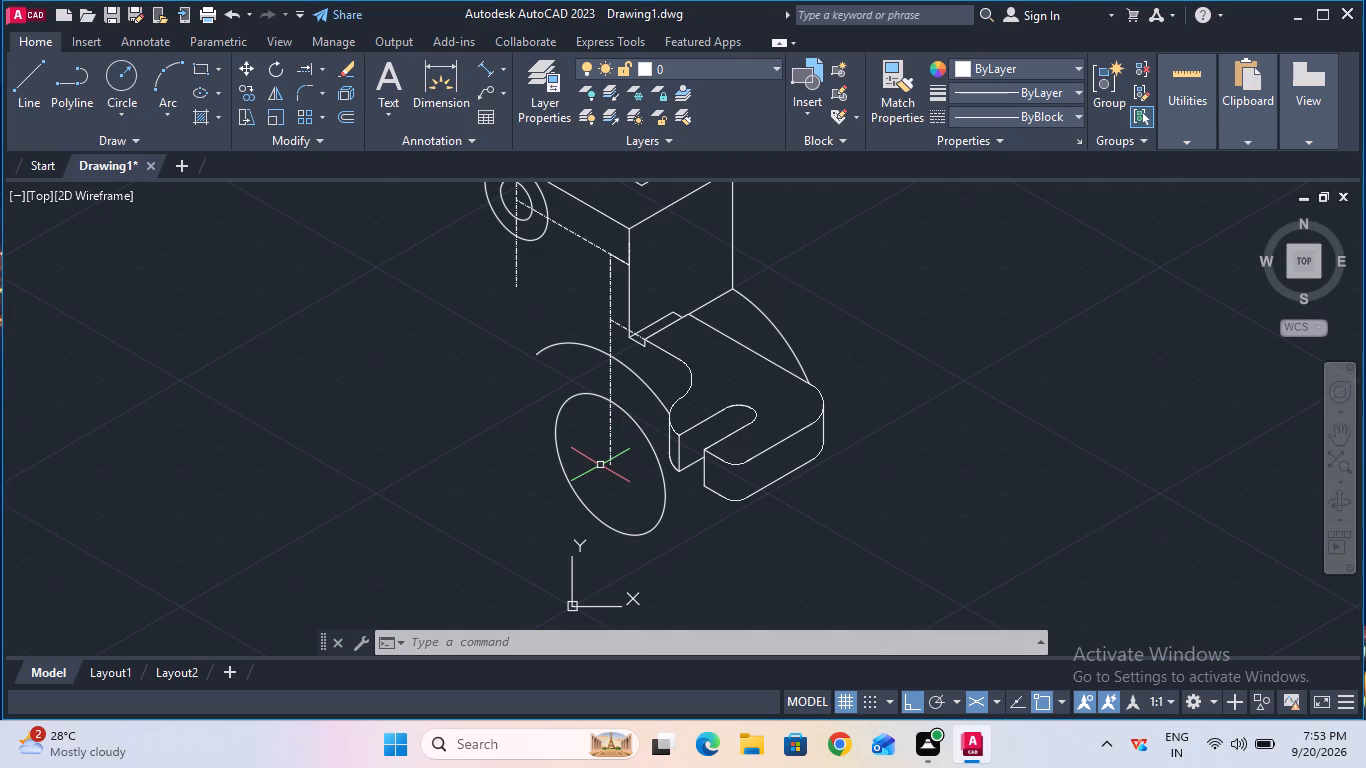
Delete the arc copy behind the slotted plate and the original outer arc around the lower ellipse.
click(786, 339)
key(Delete)
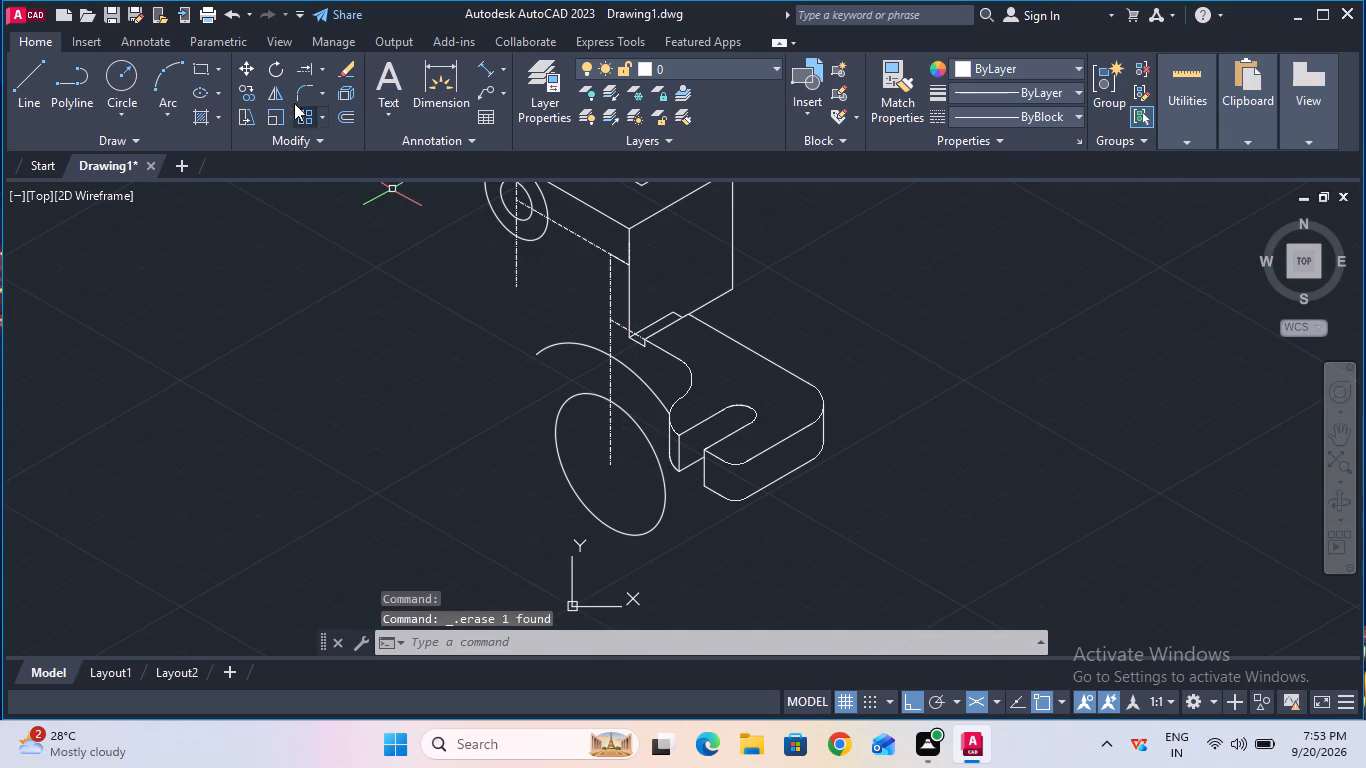
click(256, 96)
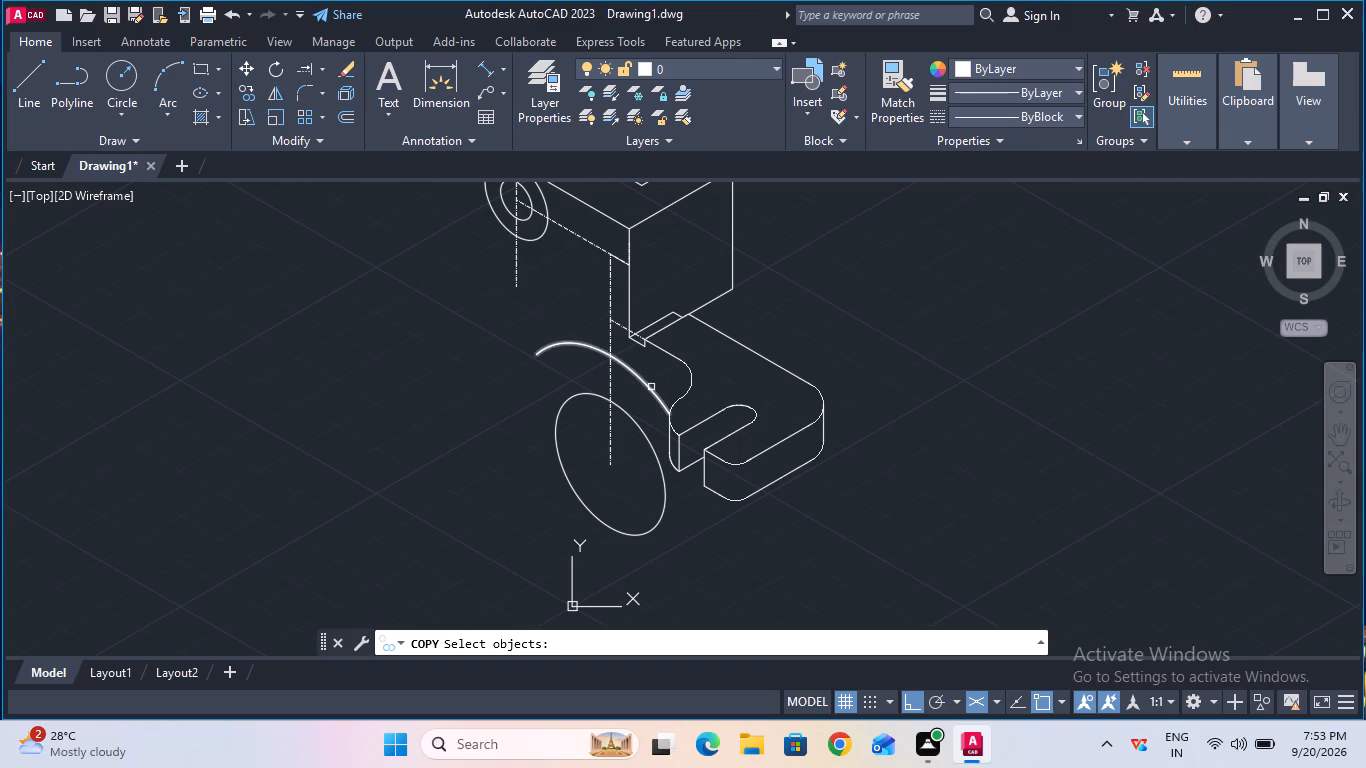
key(Escape)
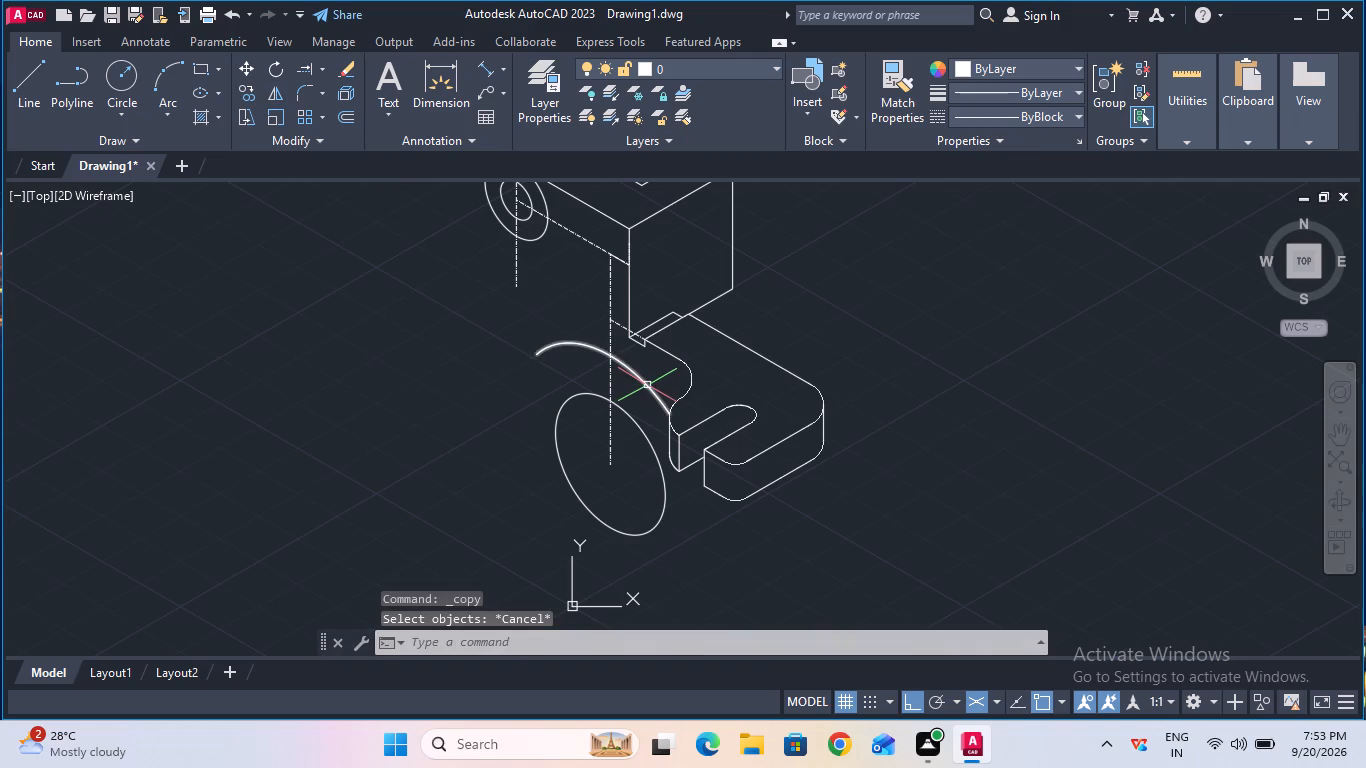
click(647, 385)
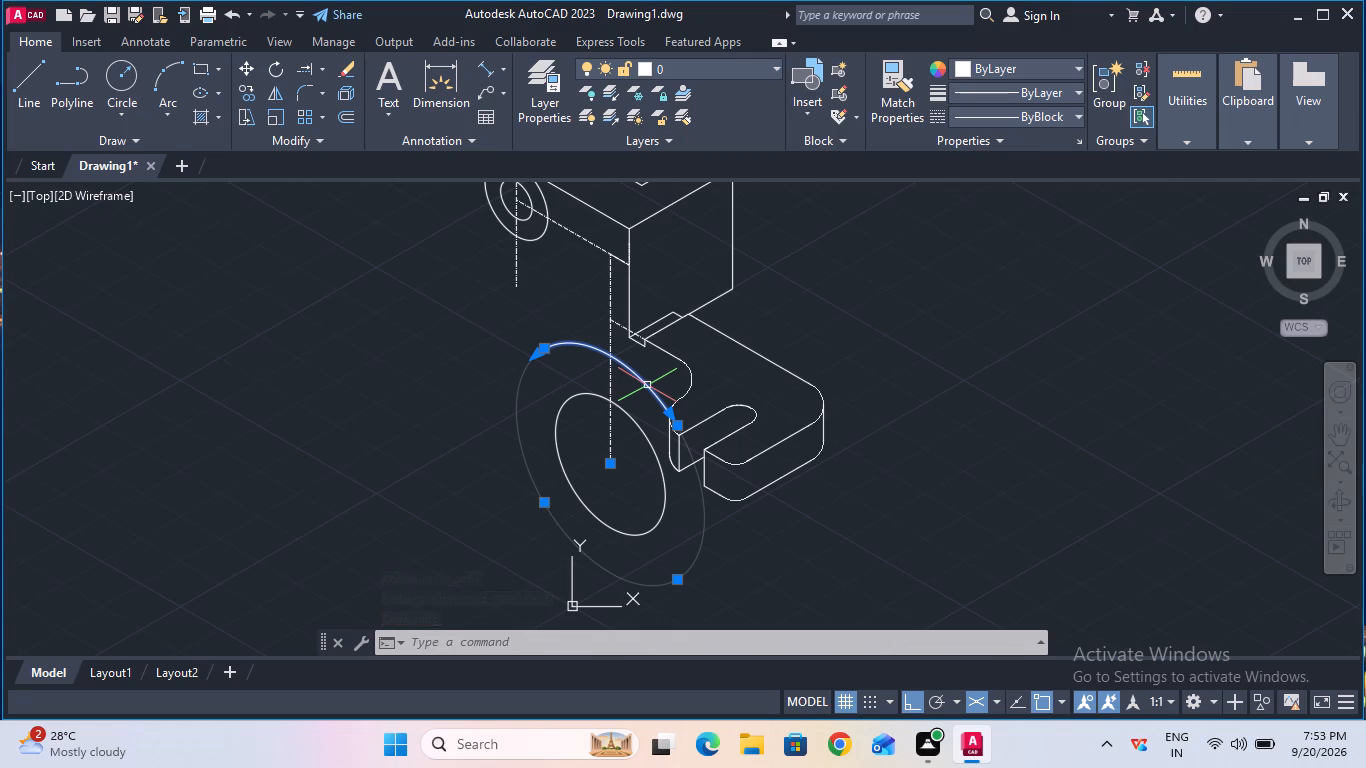
key(Delete)
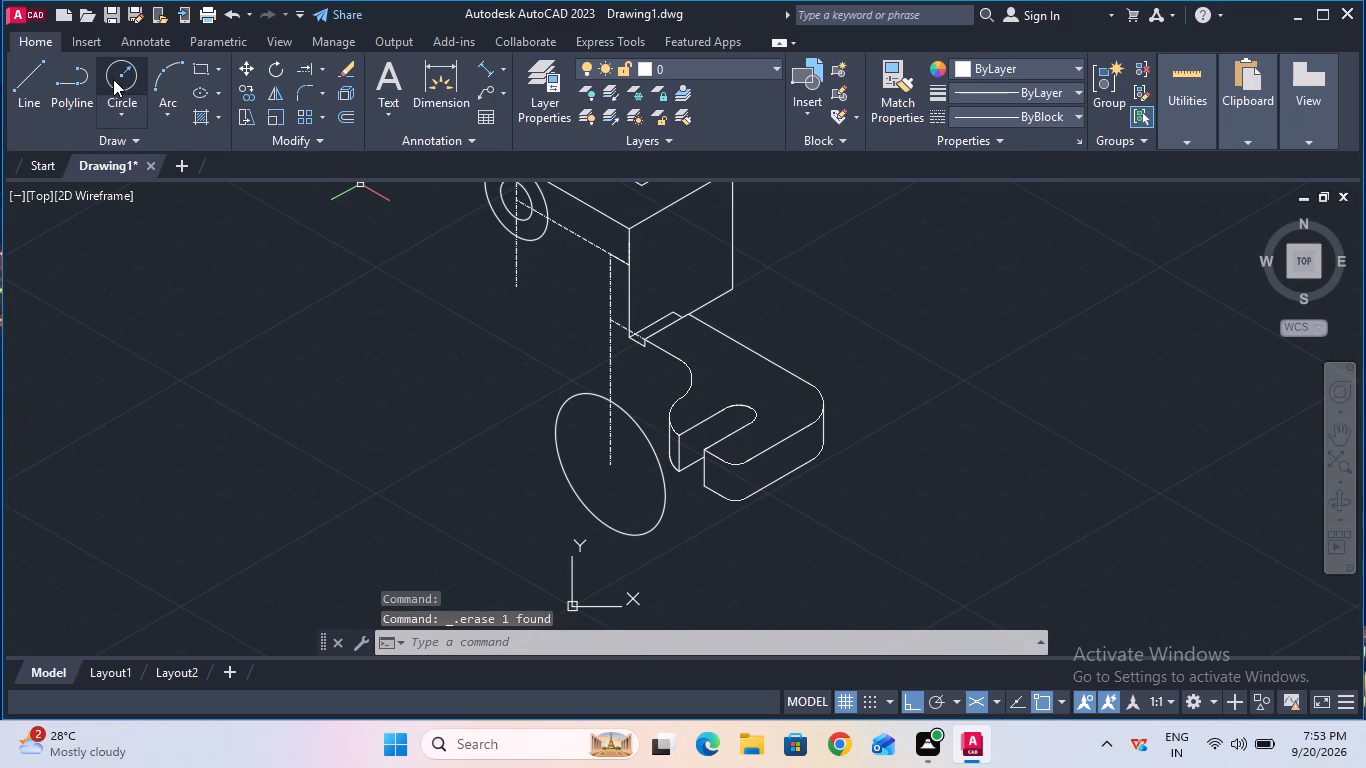
Draw a radius 30 isocircle on the left isoplane, centred on the lower end of the long vertical centreline.
click(513, 639)
text(ell)
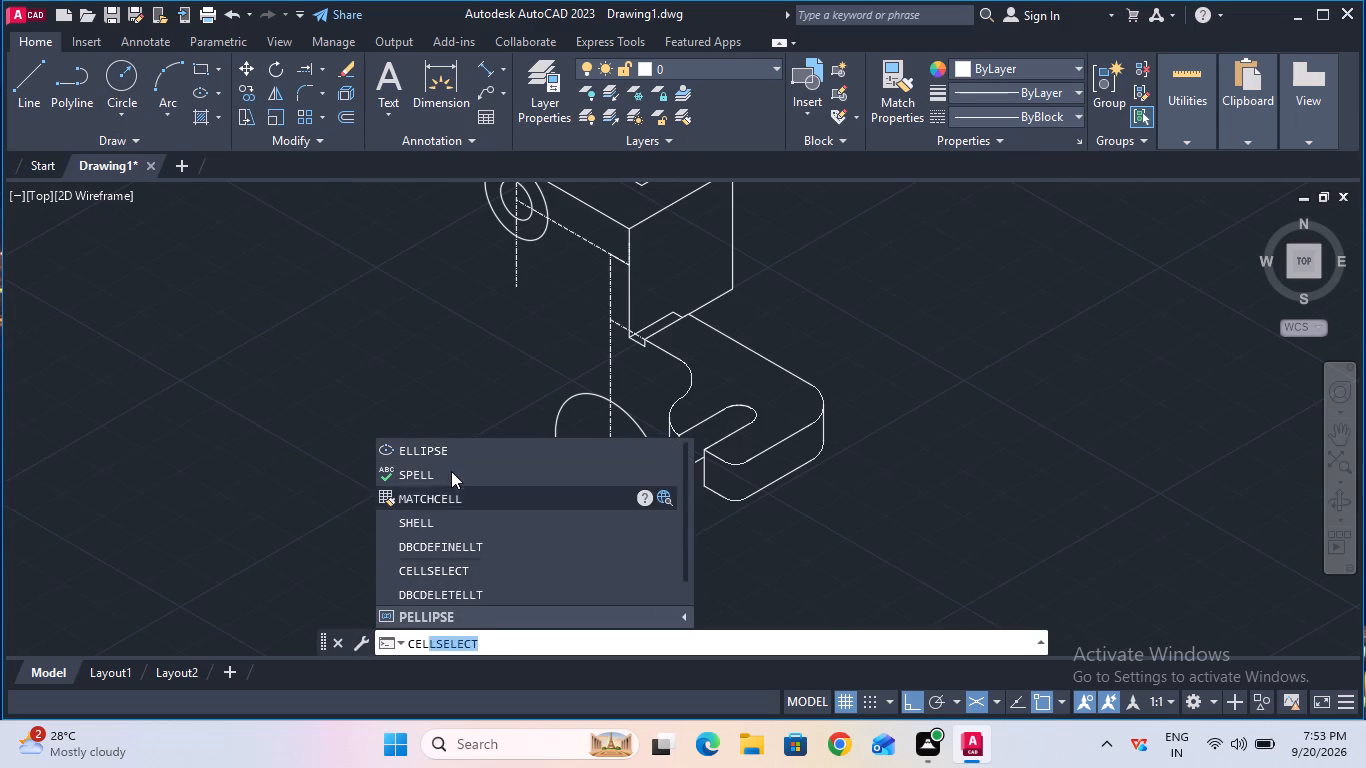
click(451, 442)
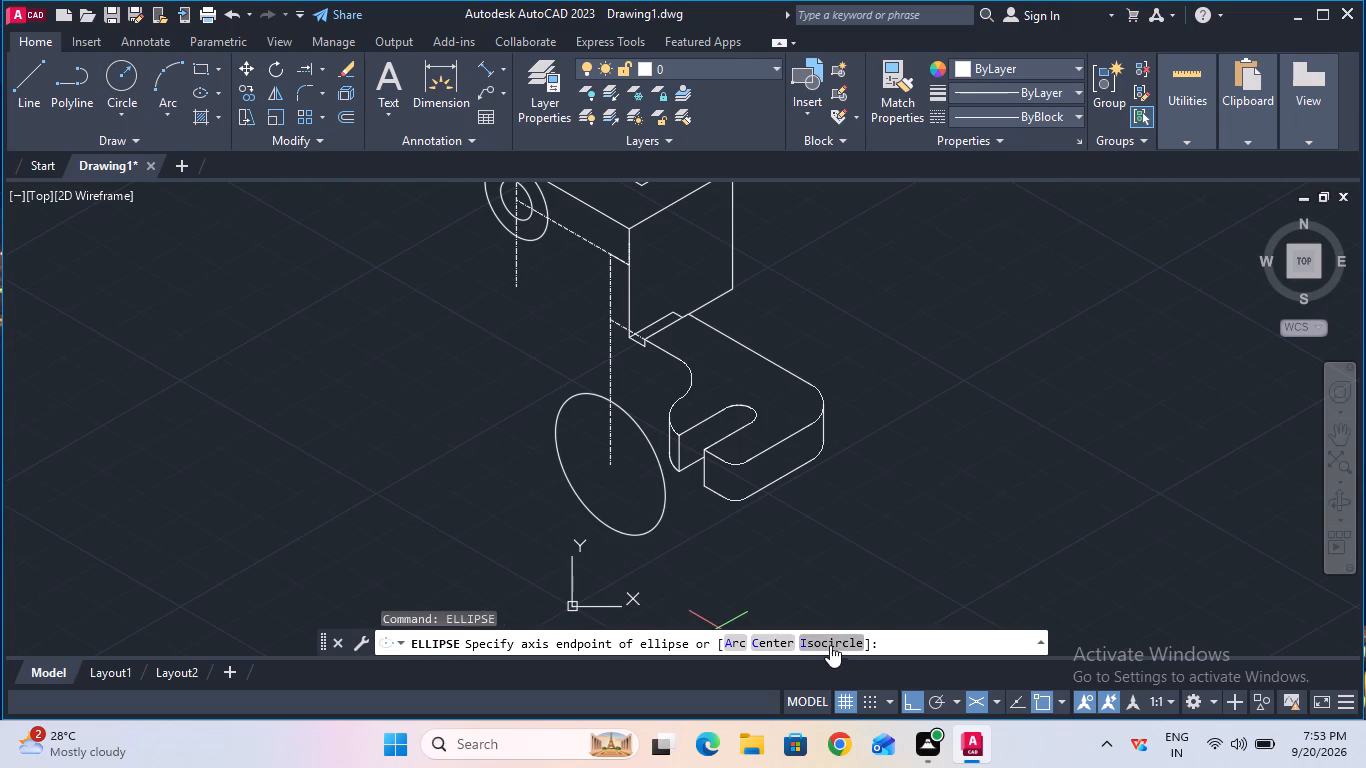
click(836, 641)
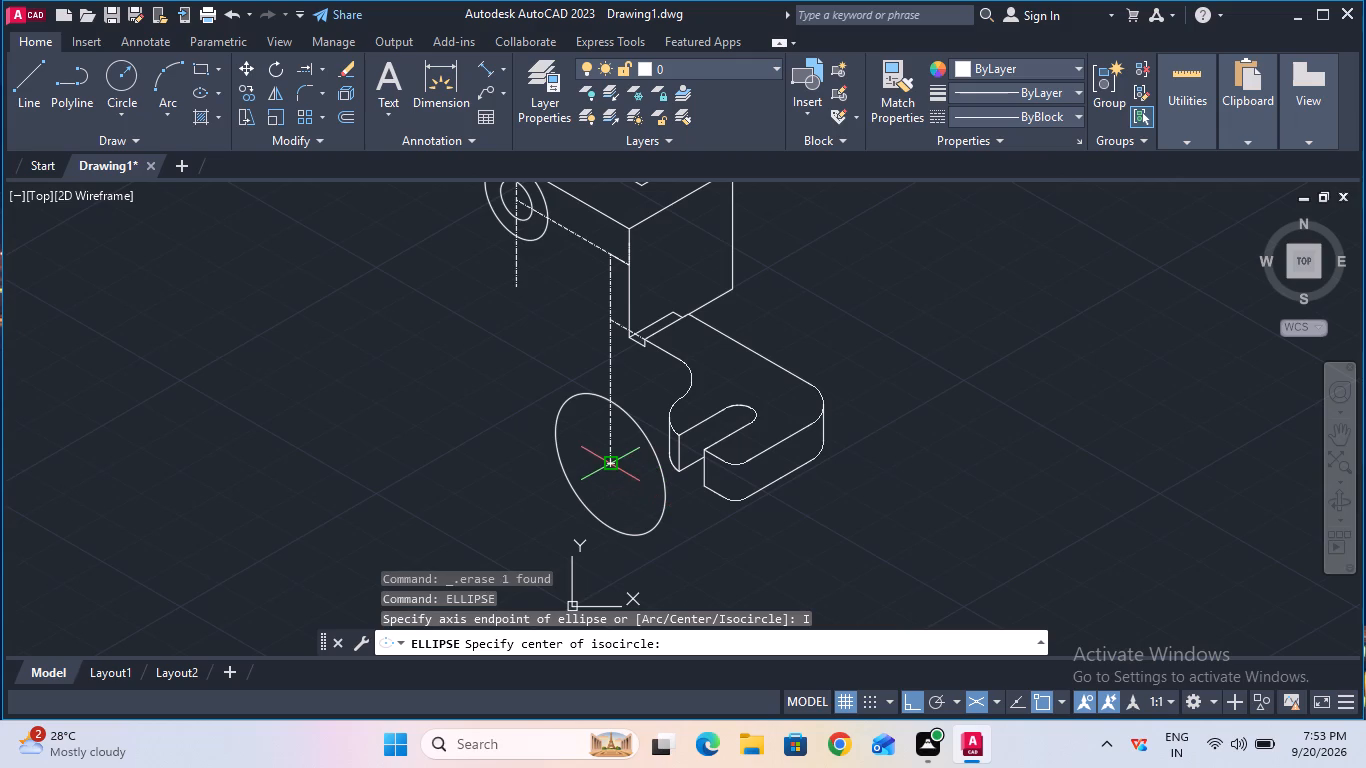
click(606, 459)
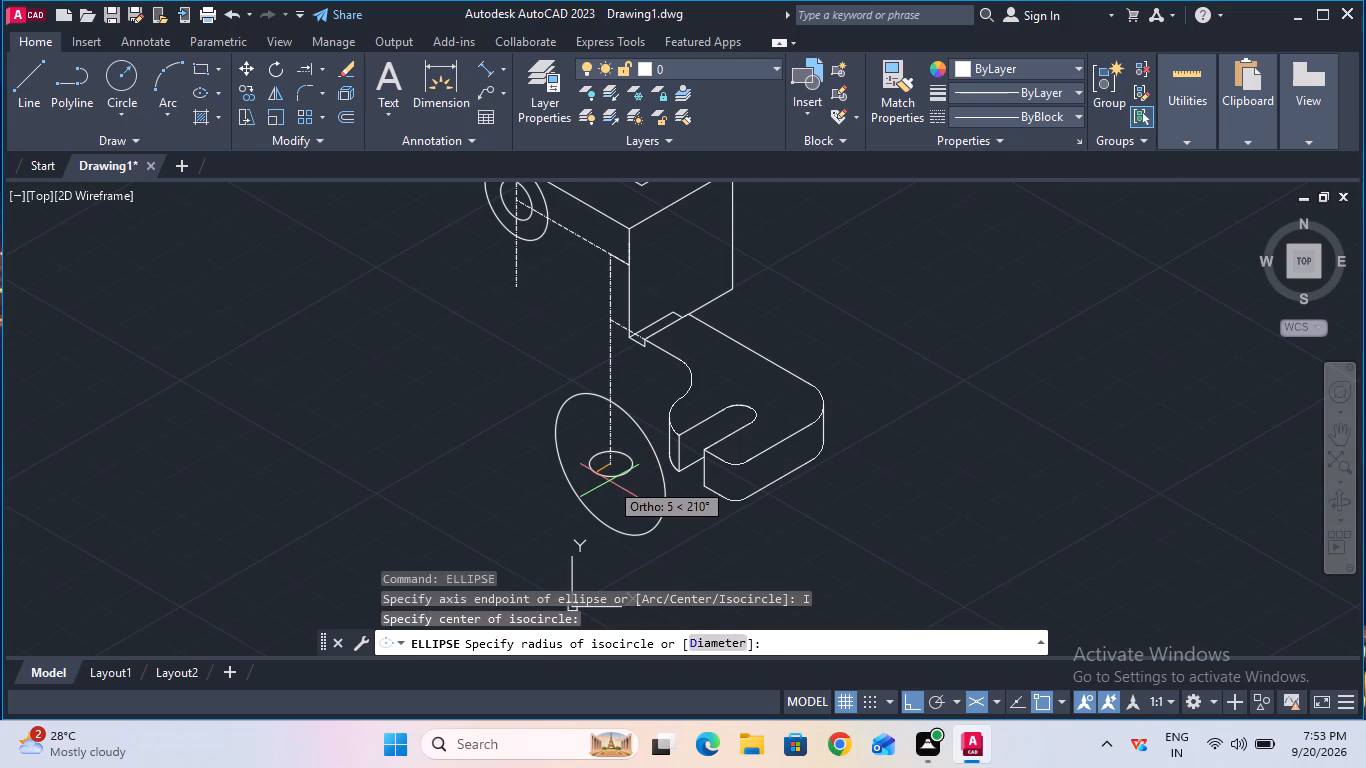
key(F5)
key(F5)
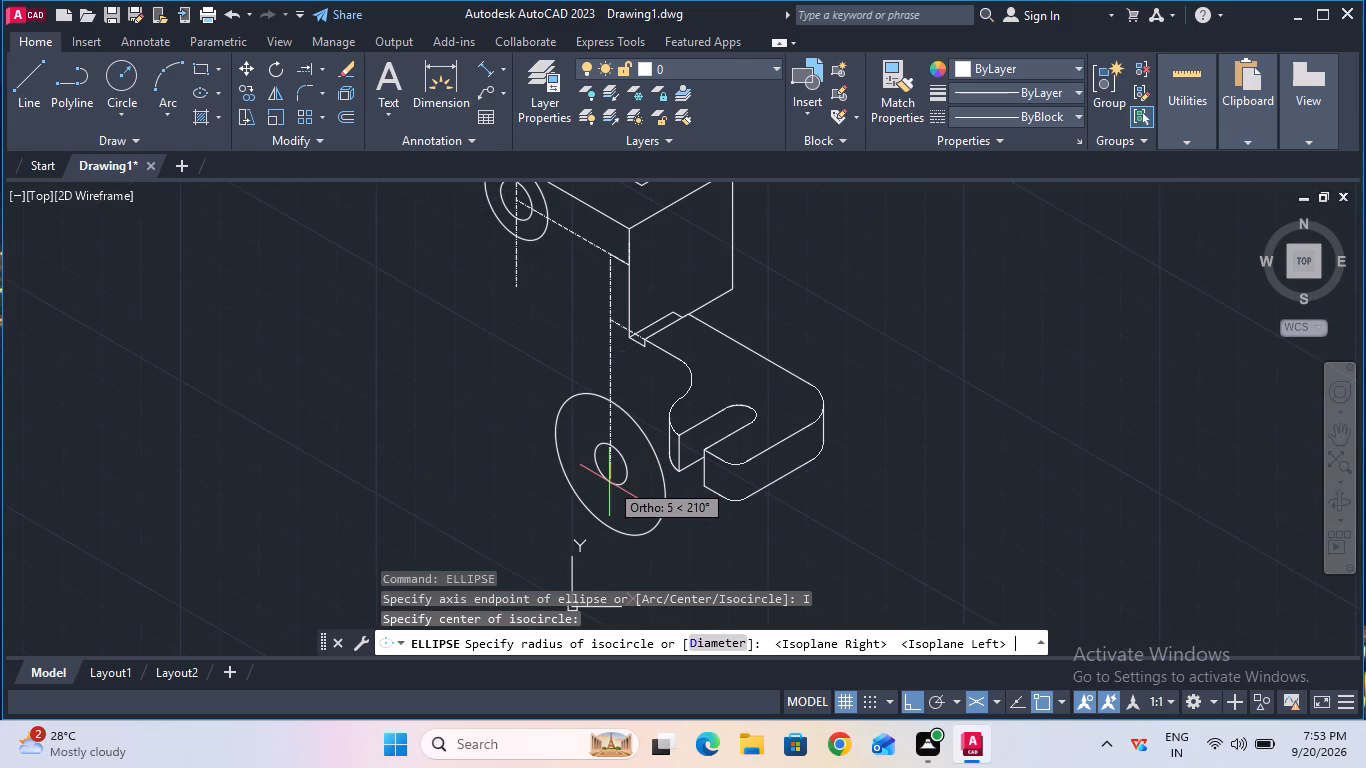
key(3)
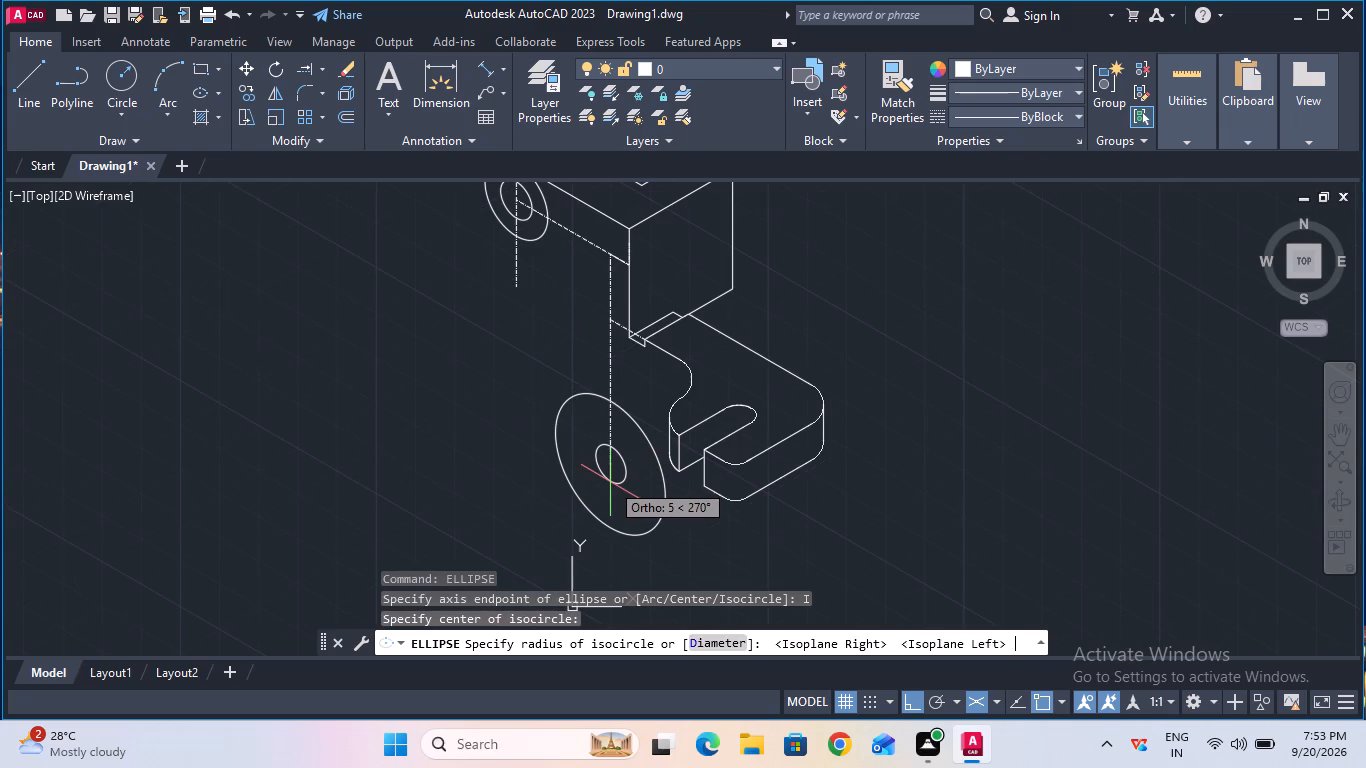
key(0)
key(Return)
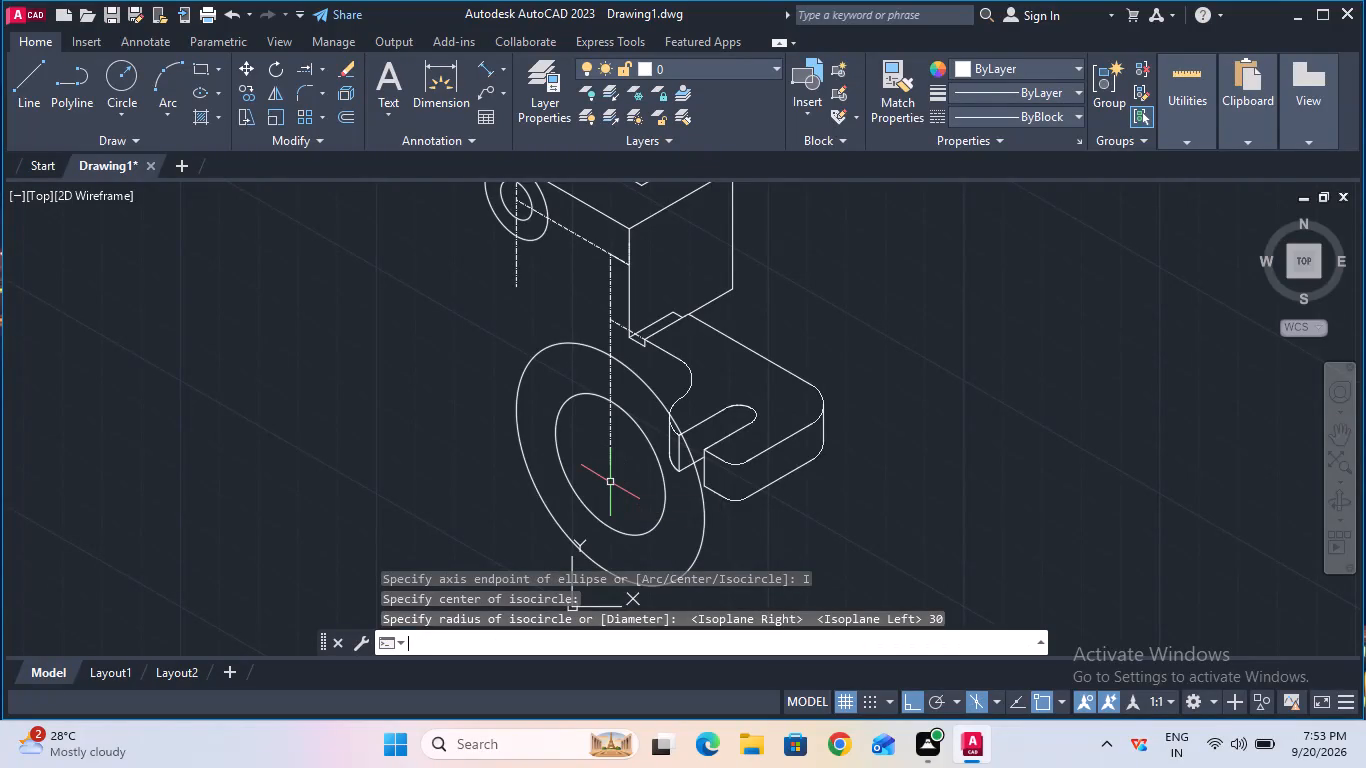
key(Escape)
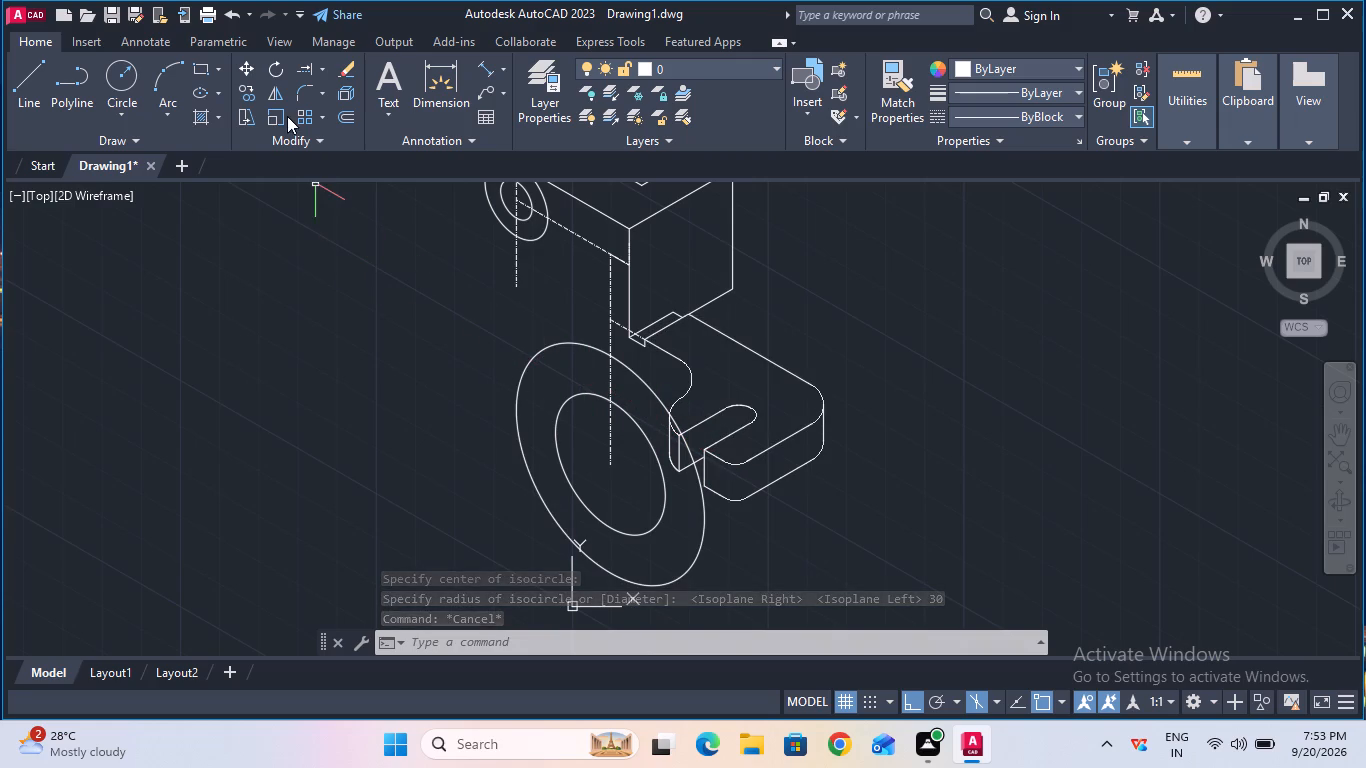
Trim the portions of the new outer isocircle that cross the slotted plate's near end.
click(324, 73)
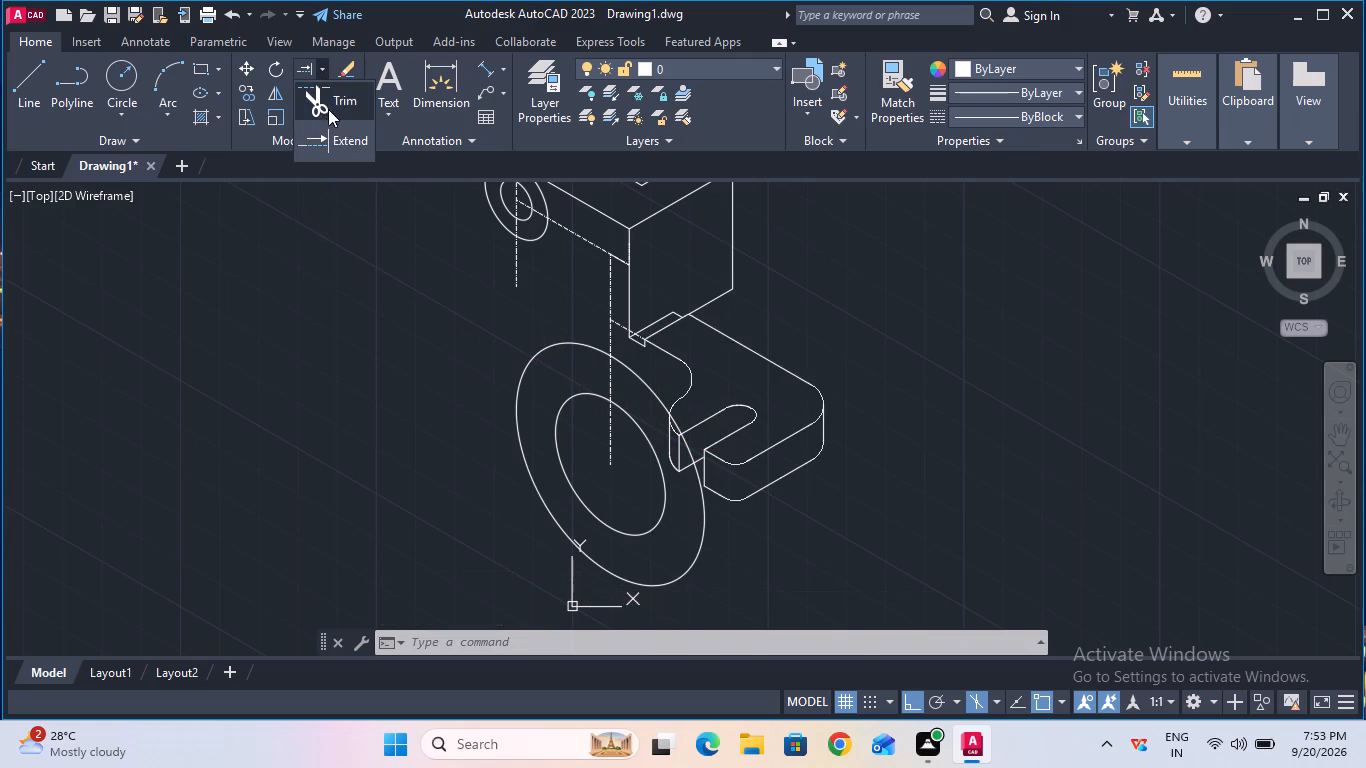
click(328, 105)
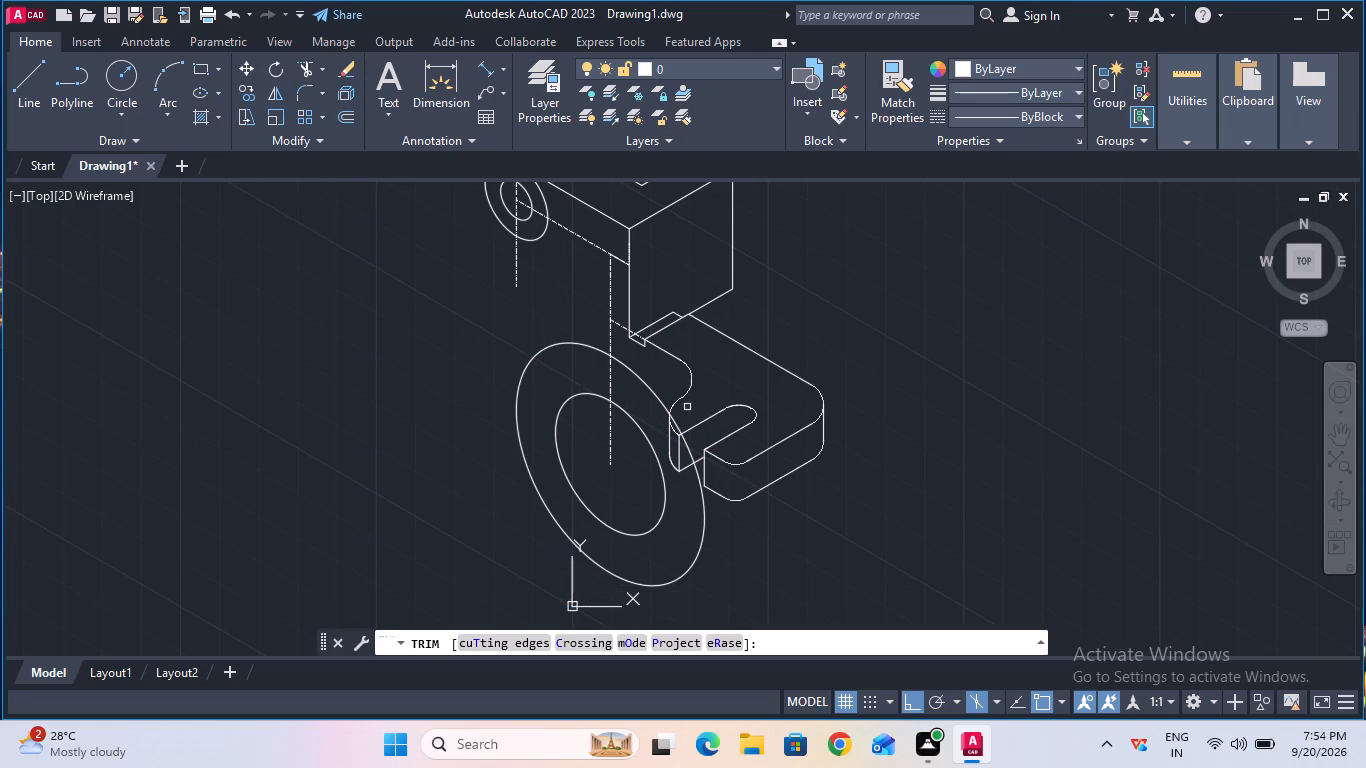
click(678, 421)
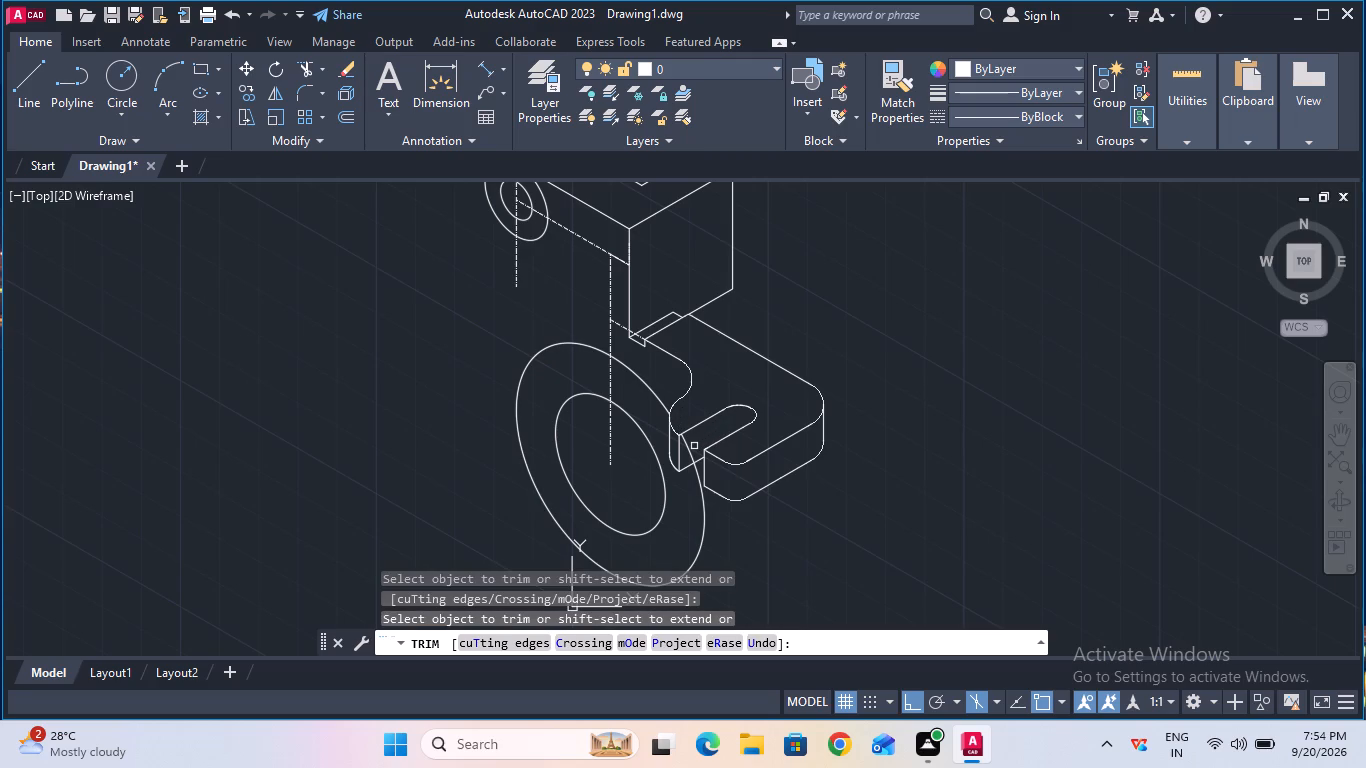
click(690, 447)
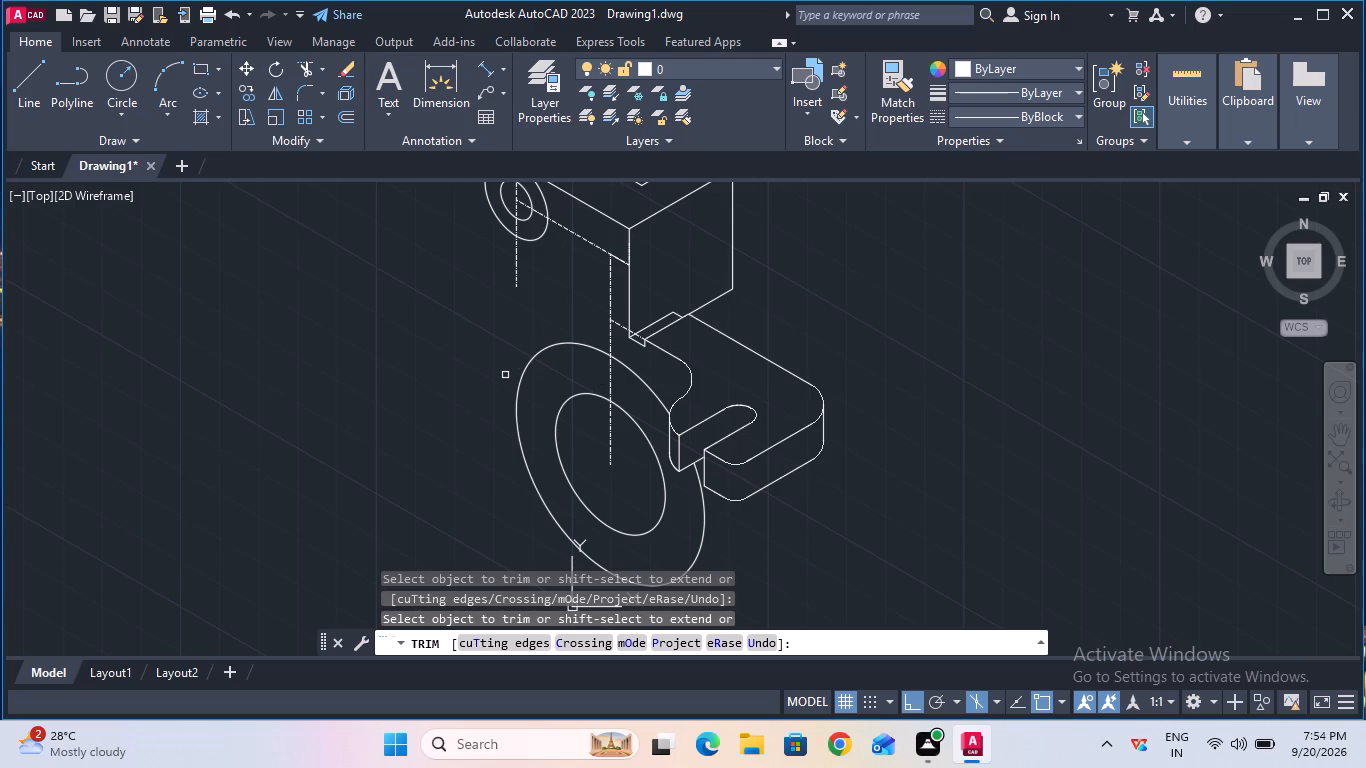
key(Escape)
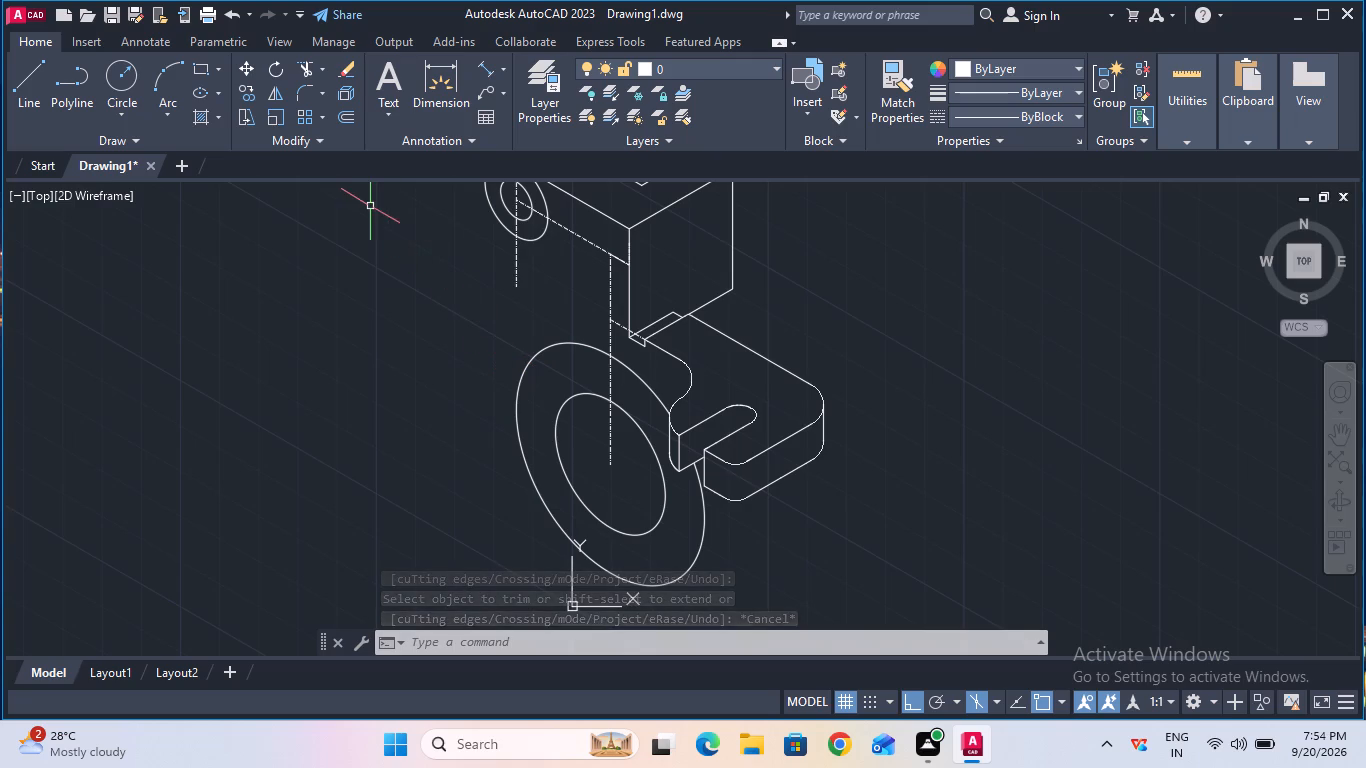
Copy the trimmed outer isocircle 38 units along the 30° isometric direction, using its centre as base point.
click(248, 93)
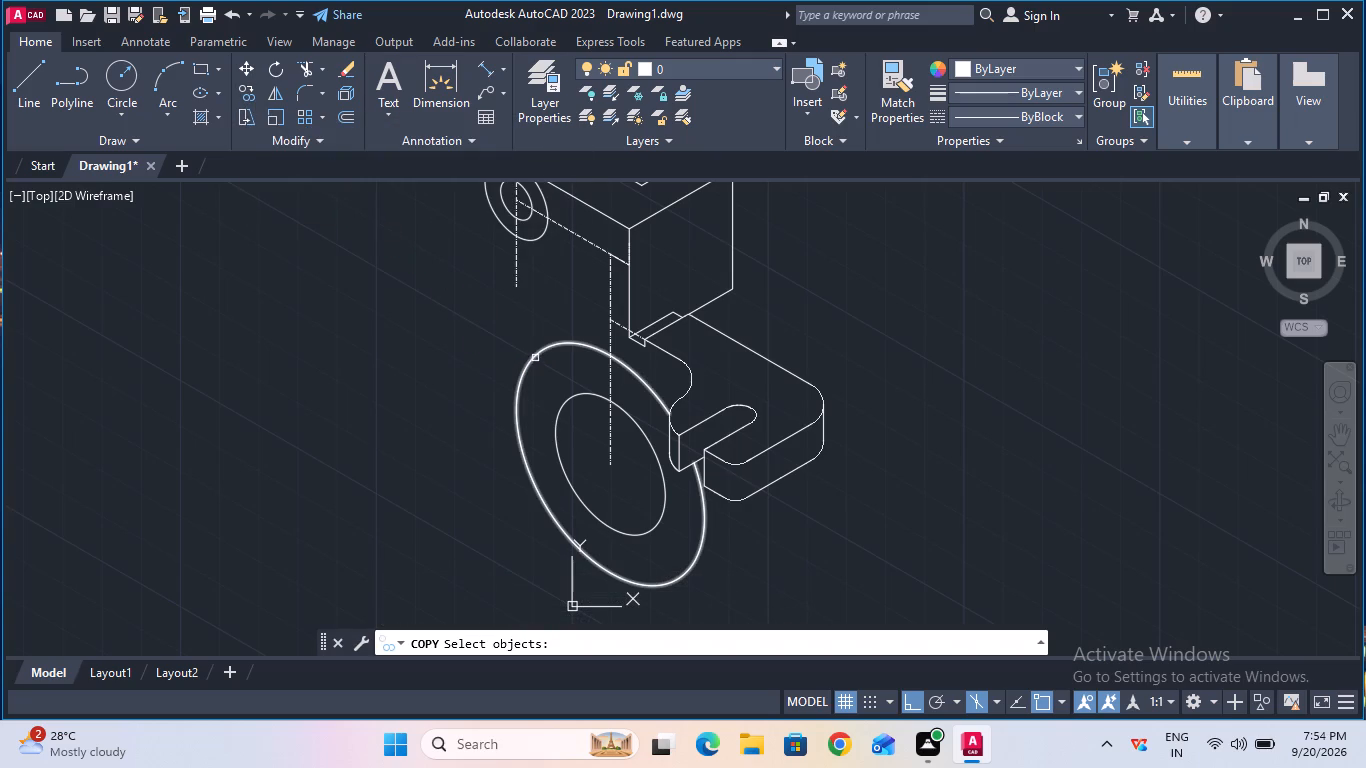
click(536, 354)
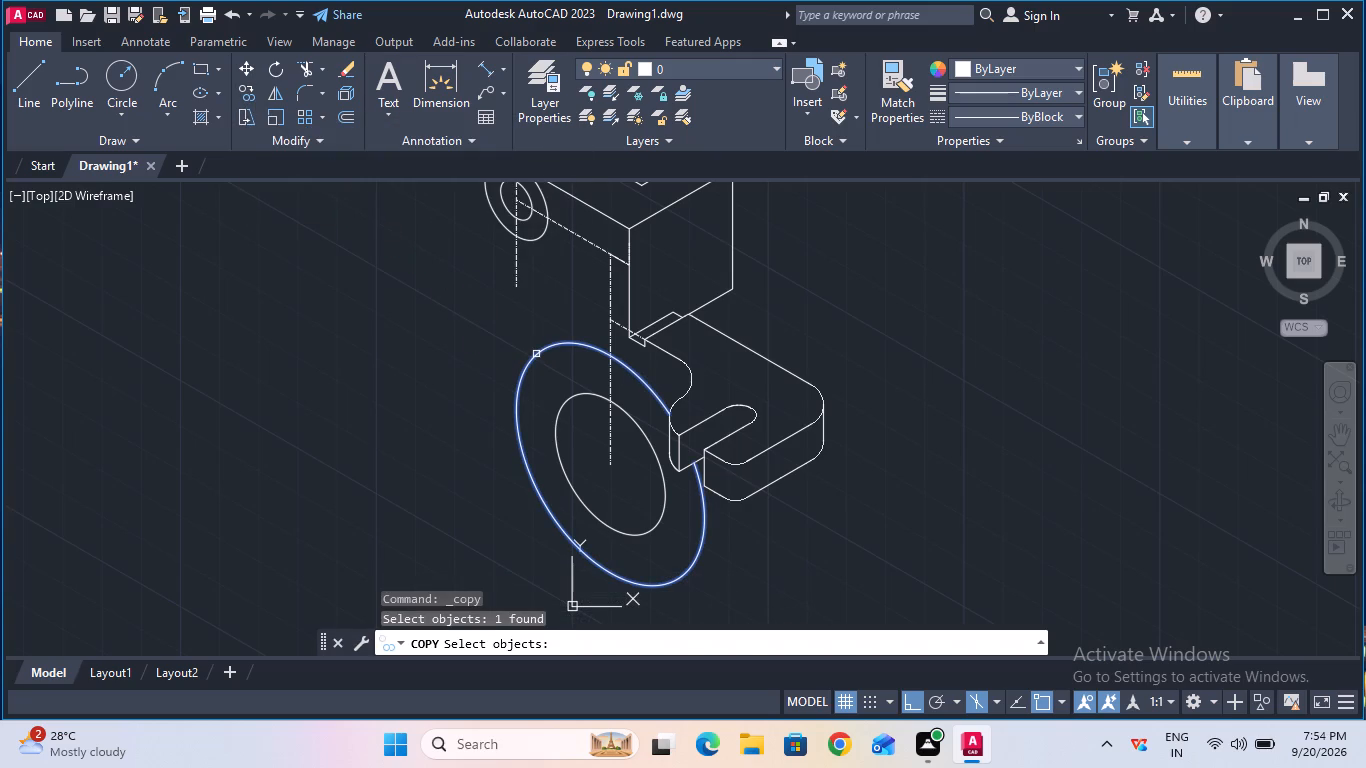
key(Return)
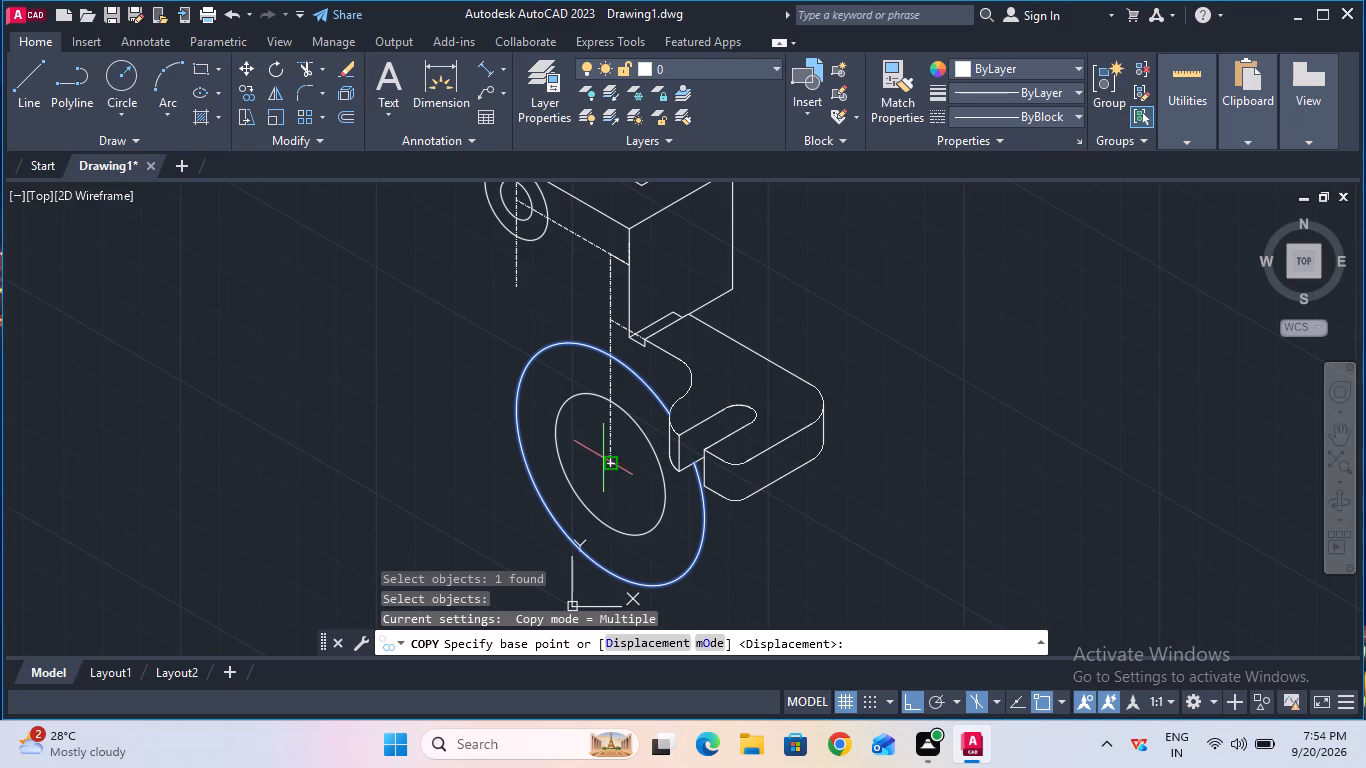
click(610, 470)
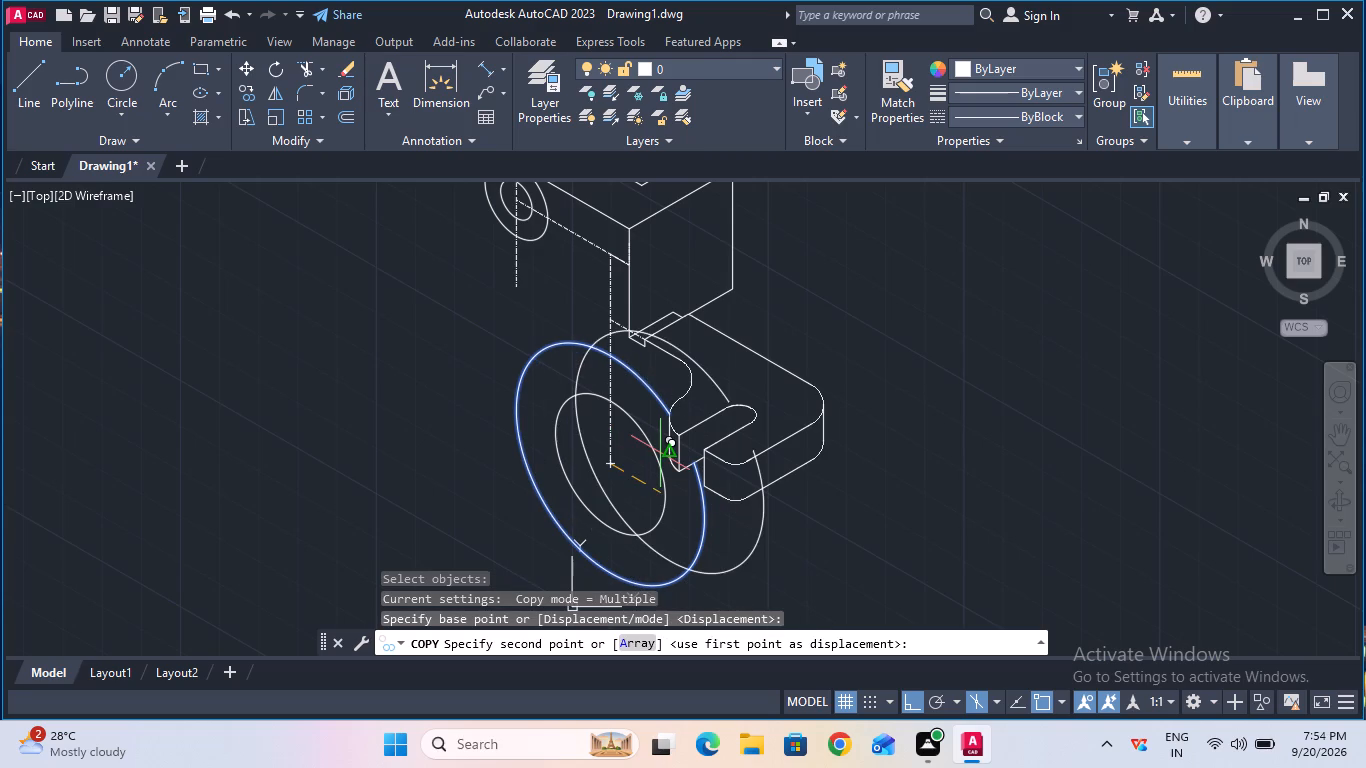
key(F5)
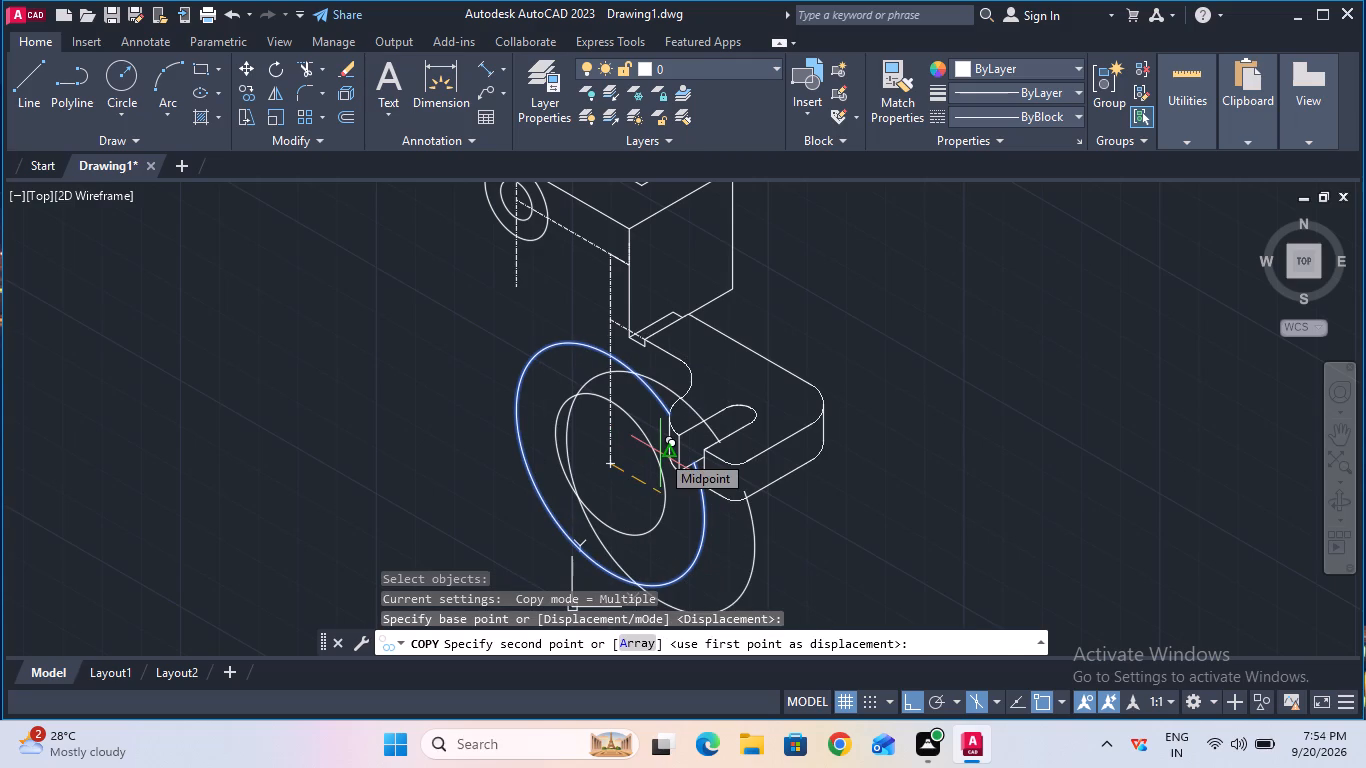
key(3)
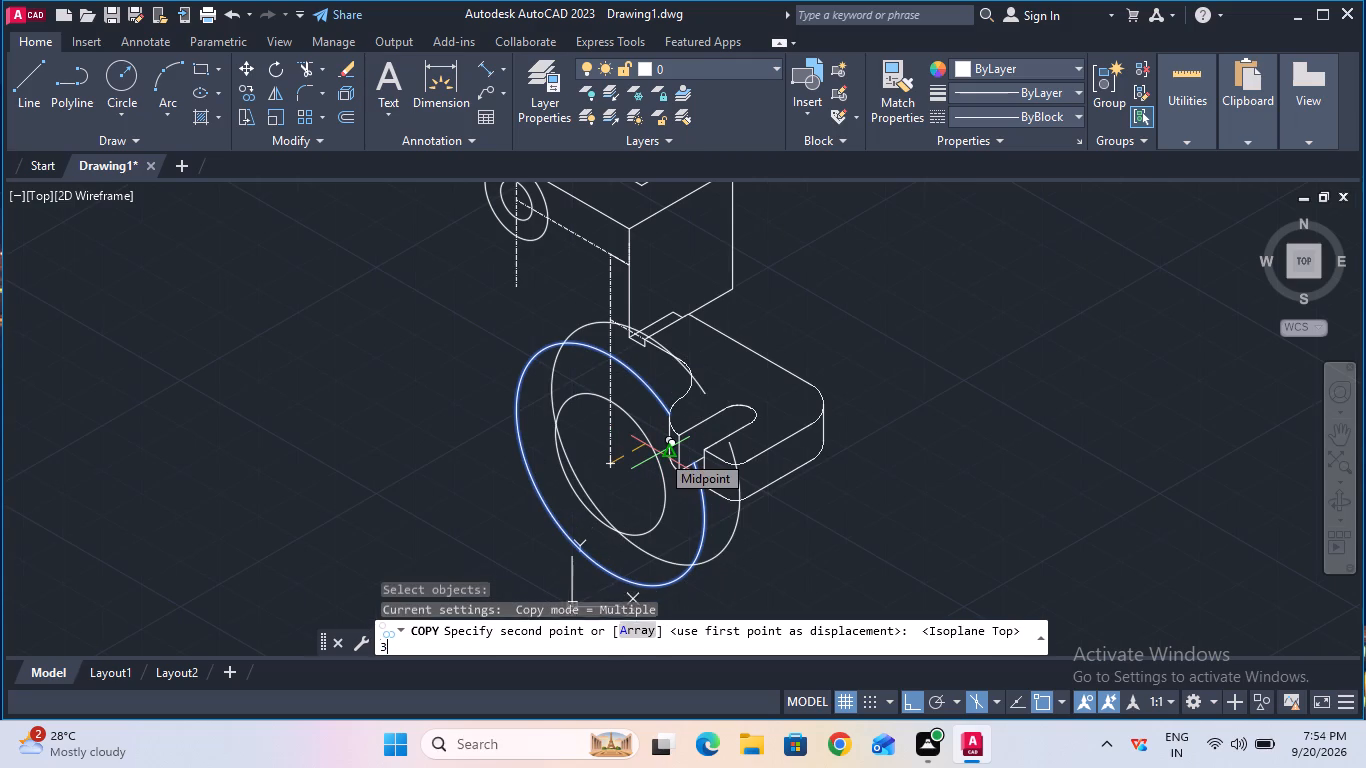
key(8)
key(Return)
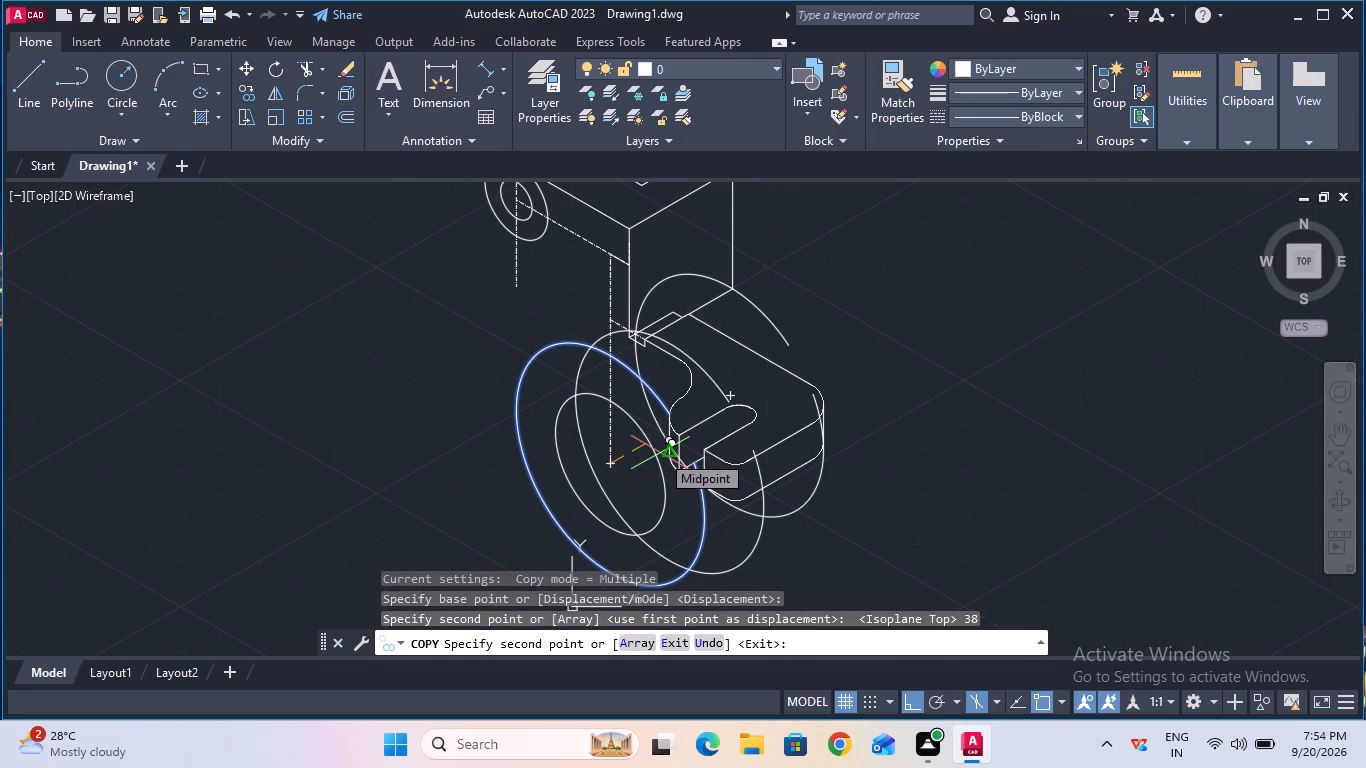
key(Escape)
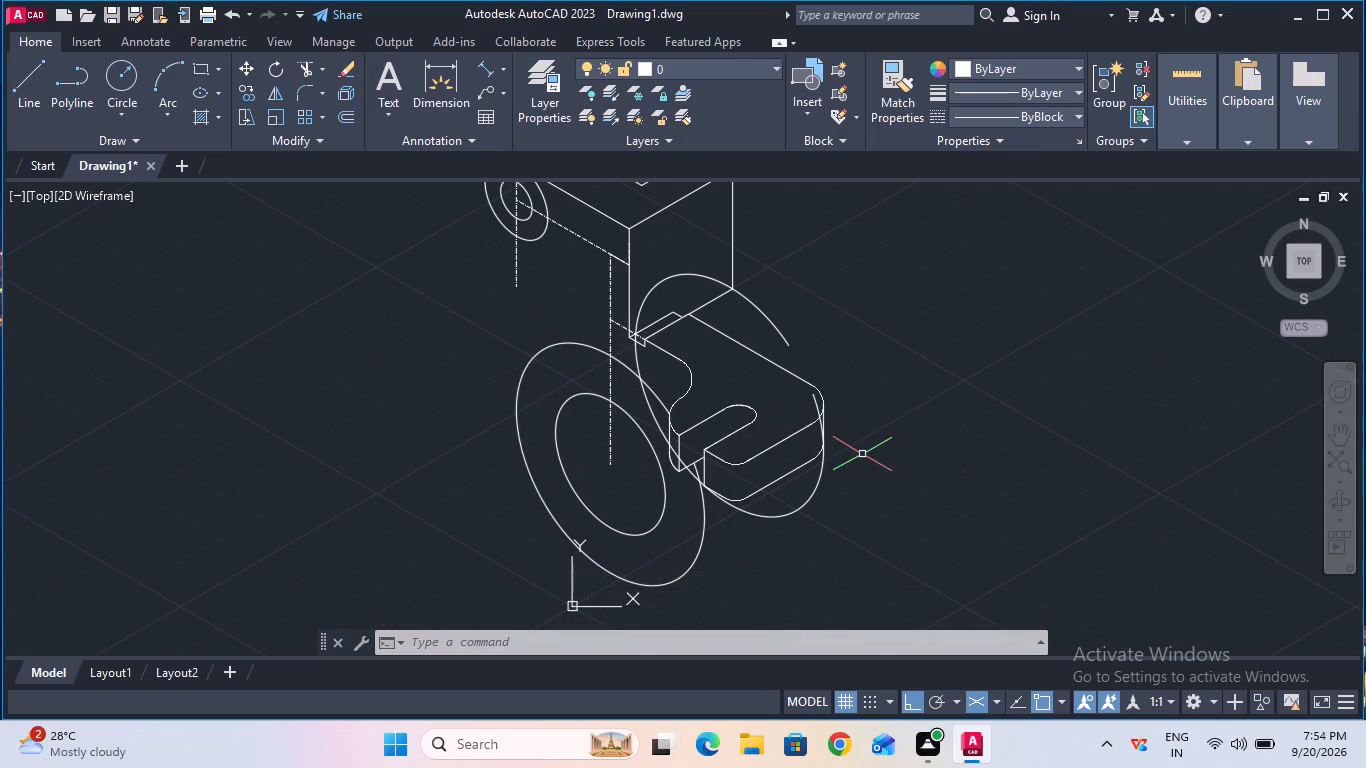
Trim the copied curve's end portions that overlap the slotted plate's rounded far corner.
click(305, 65)
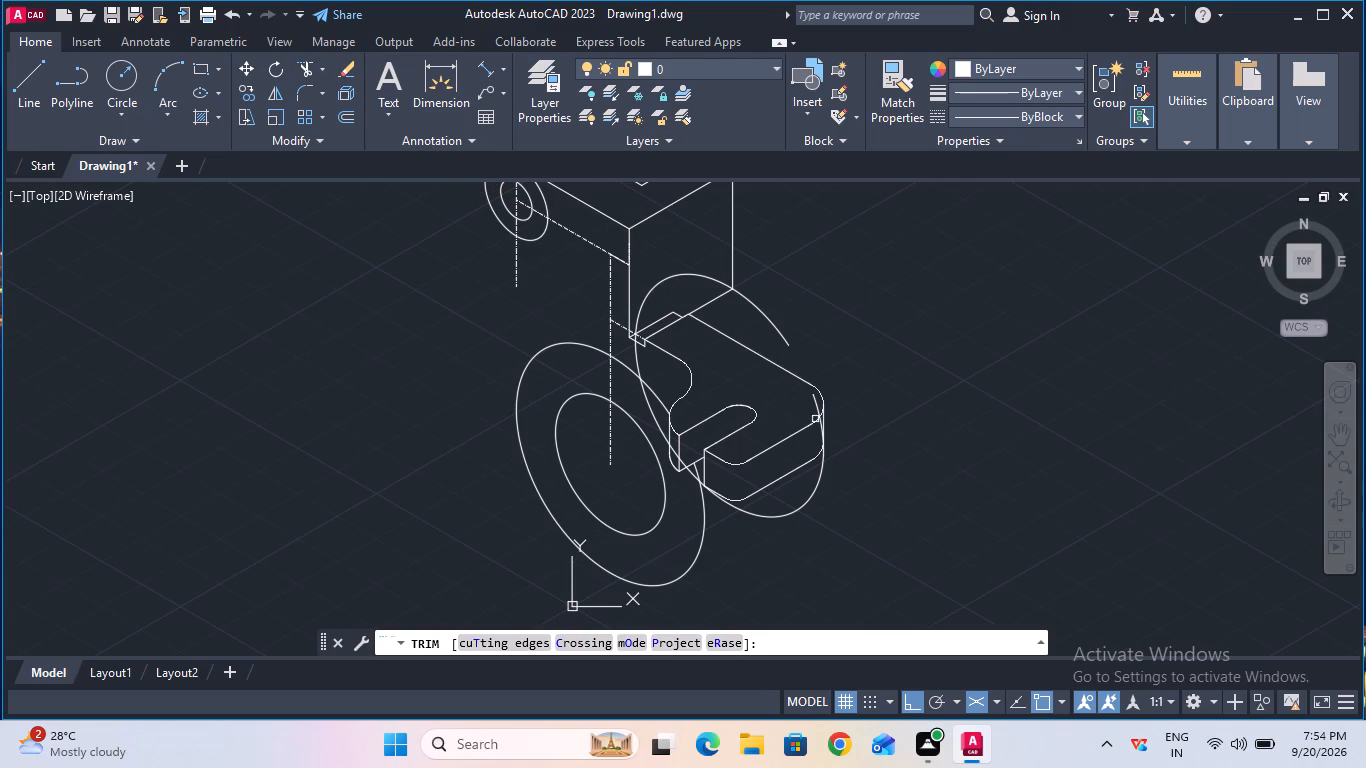
click(813, 402)
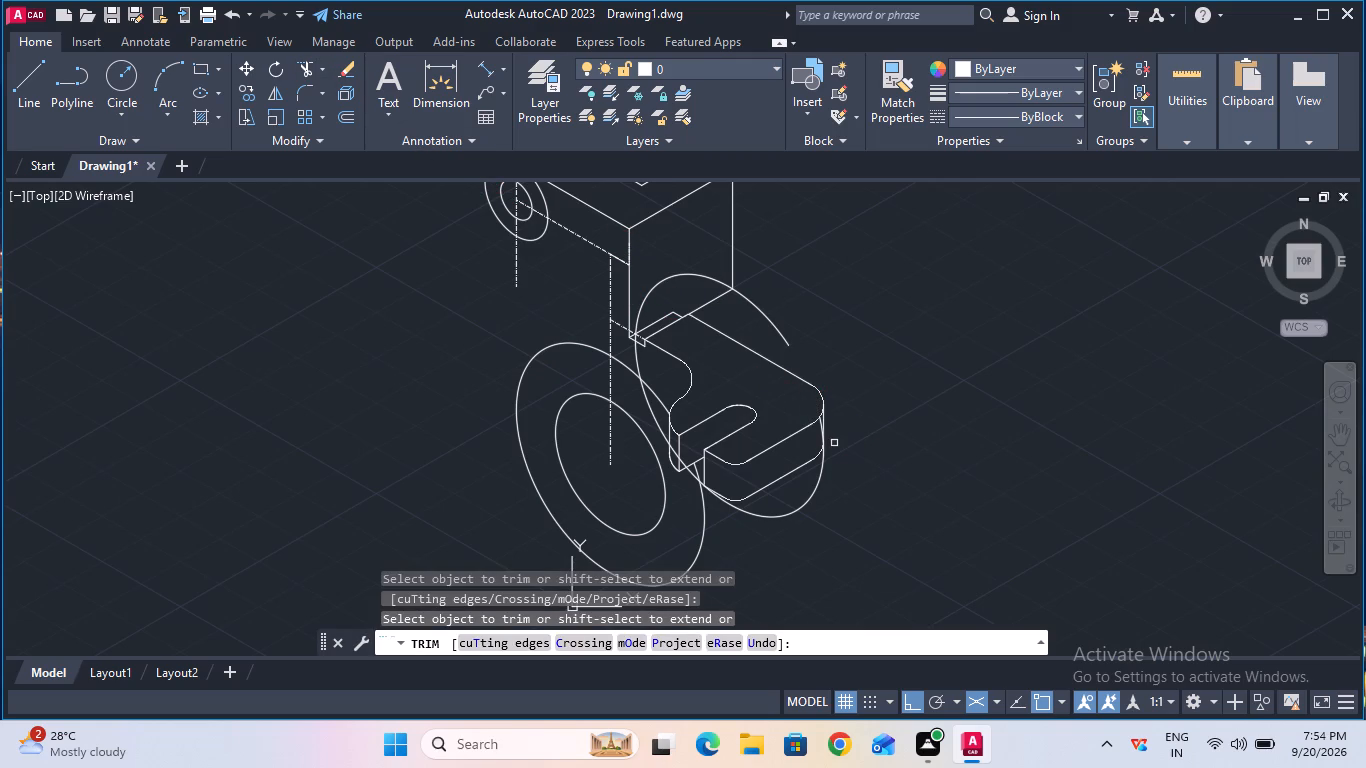
ctrl+scroll(834, 443, up, 2)
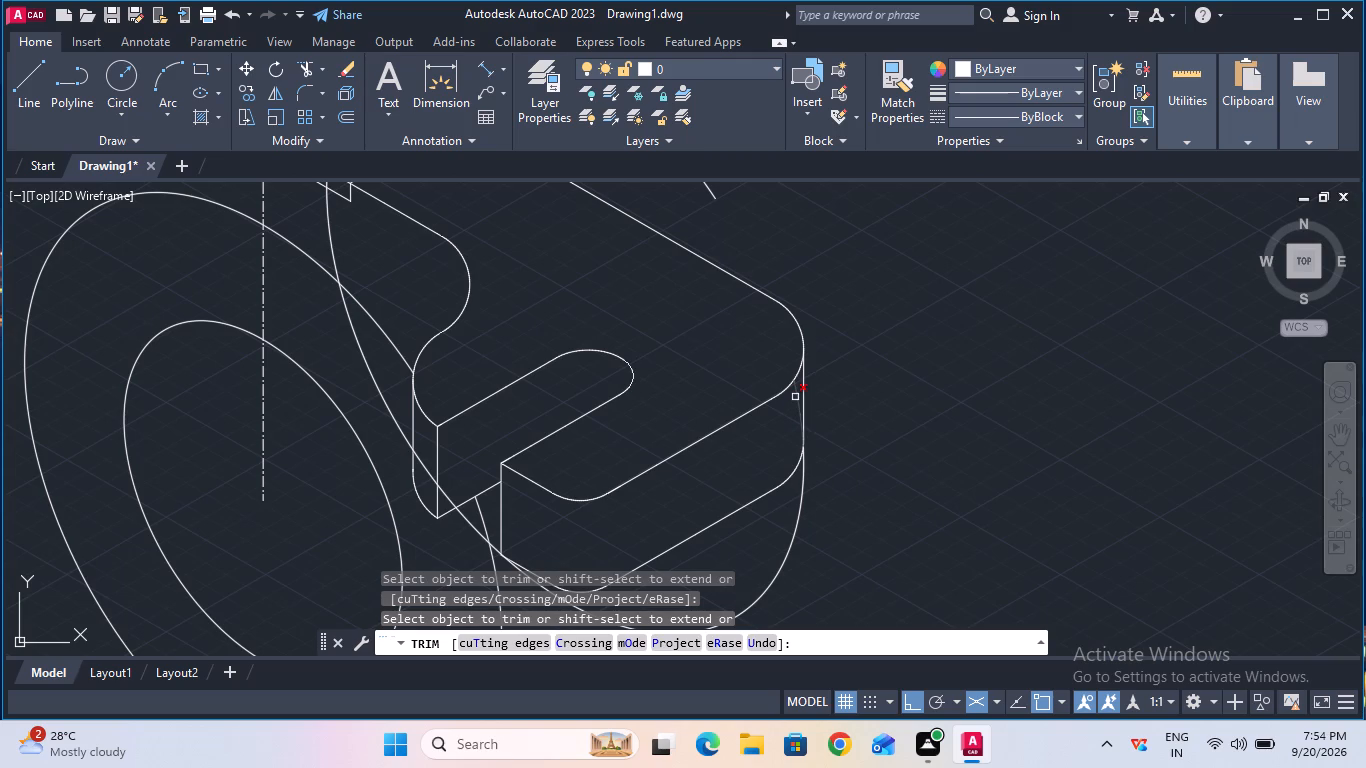
click(795, 397)
ctrl+scroll(794, 398, down, 1)
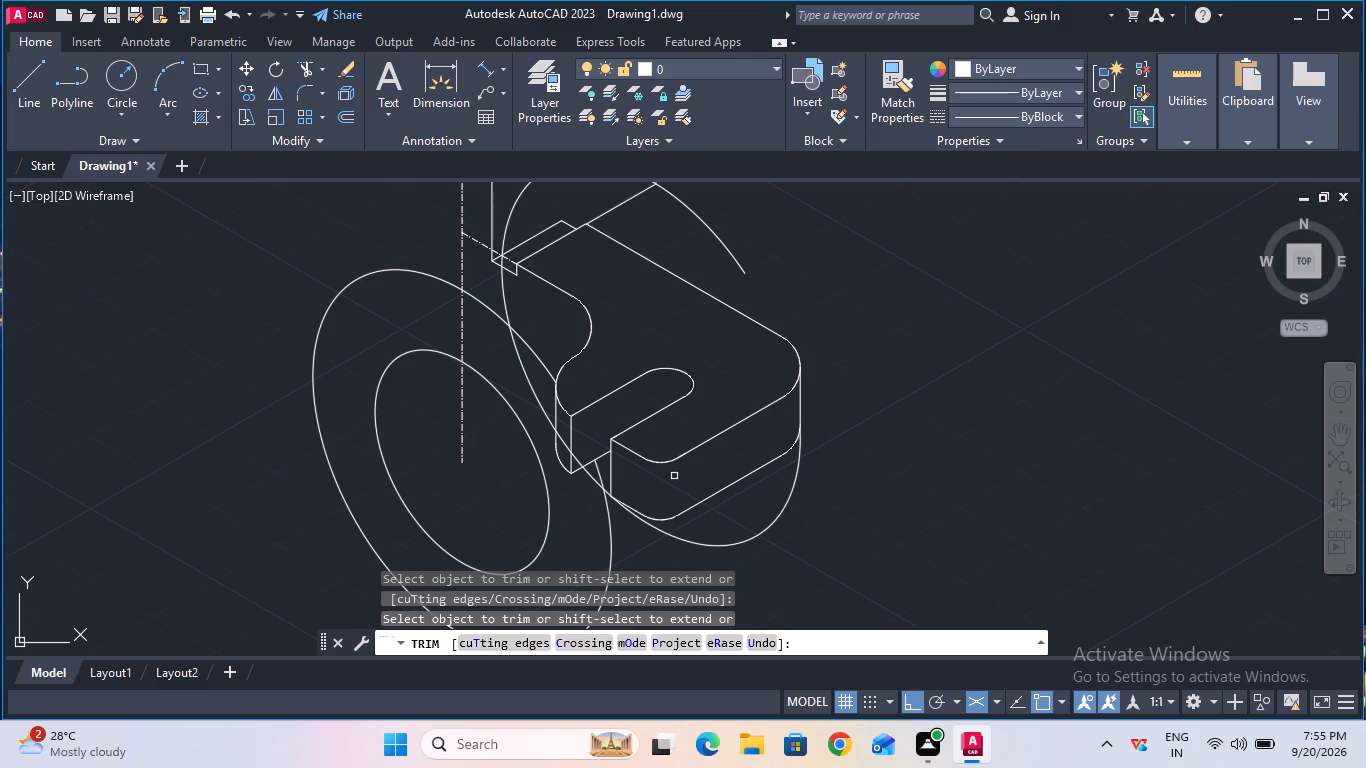
key(Escape)
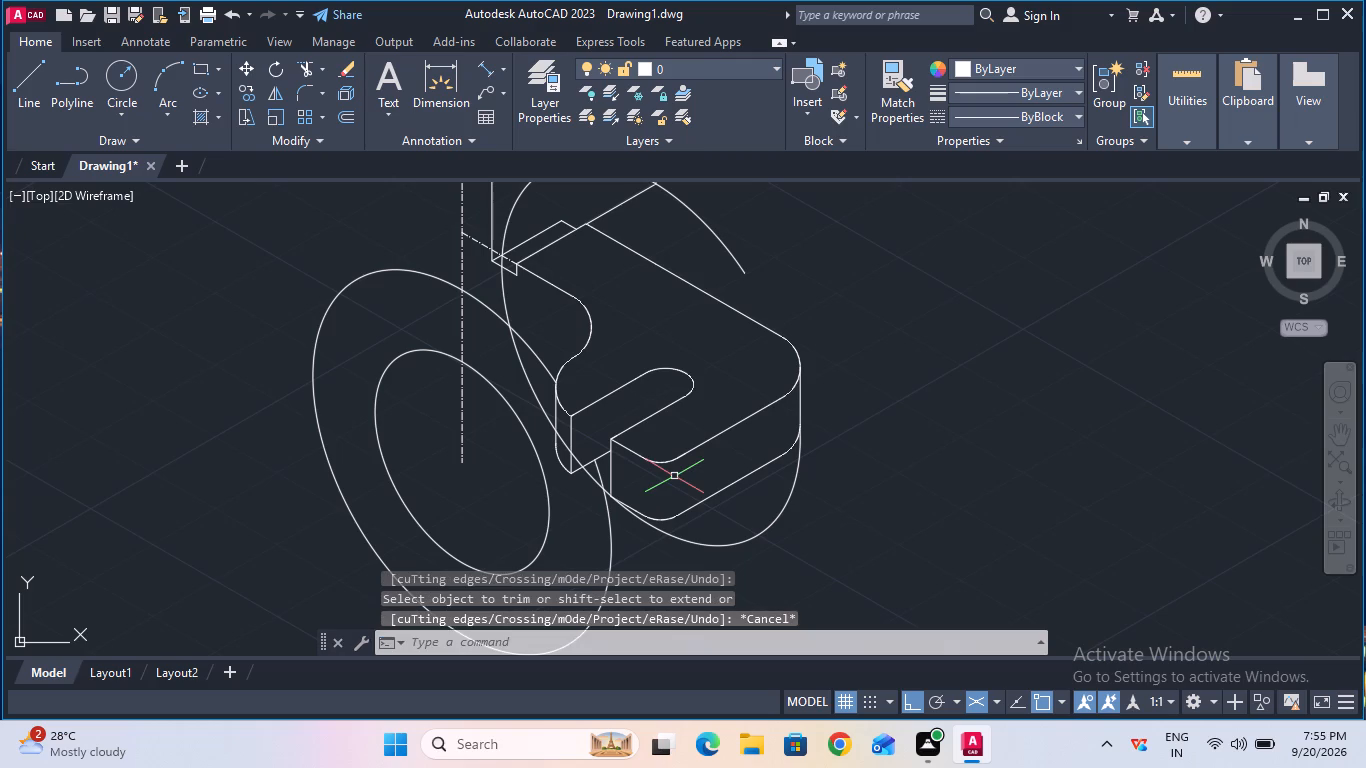
Trim the copied curve's upper portion that crosses the upper block's face.
ctrl+scroll(674, 476, down, 2)
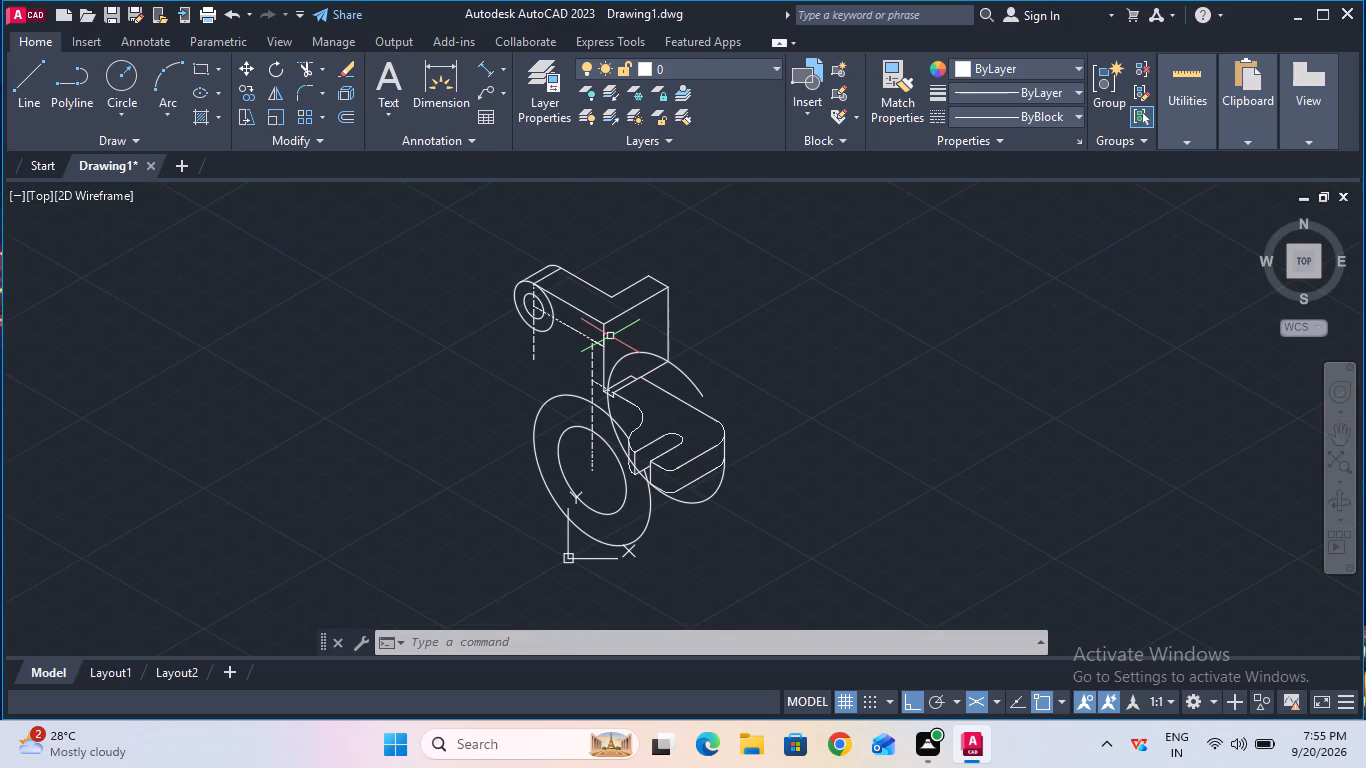
click(301, 76)
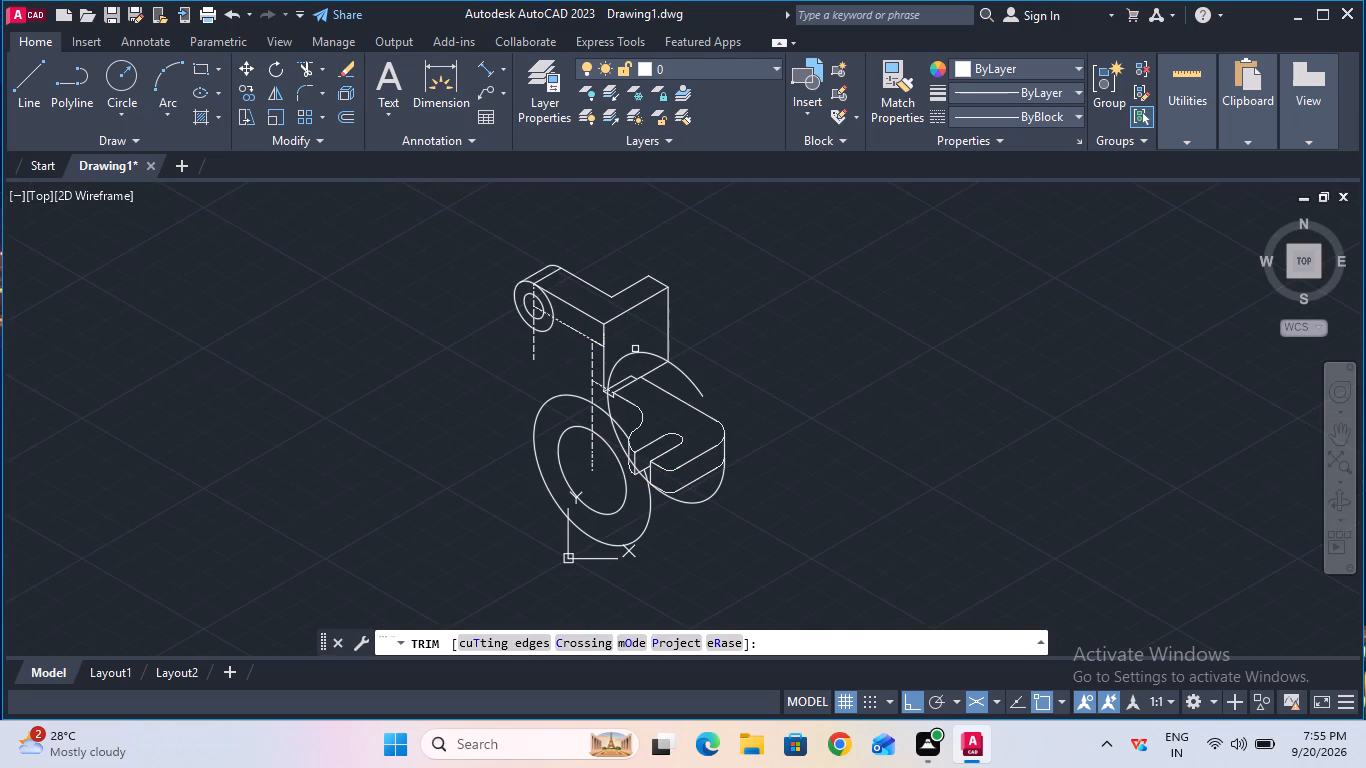
click(635, 350)
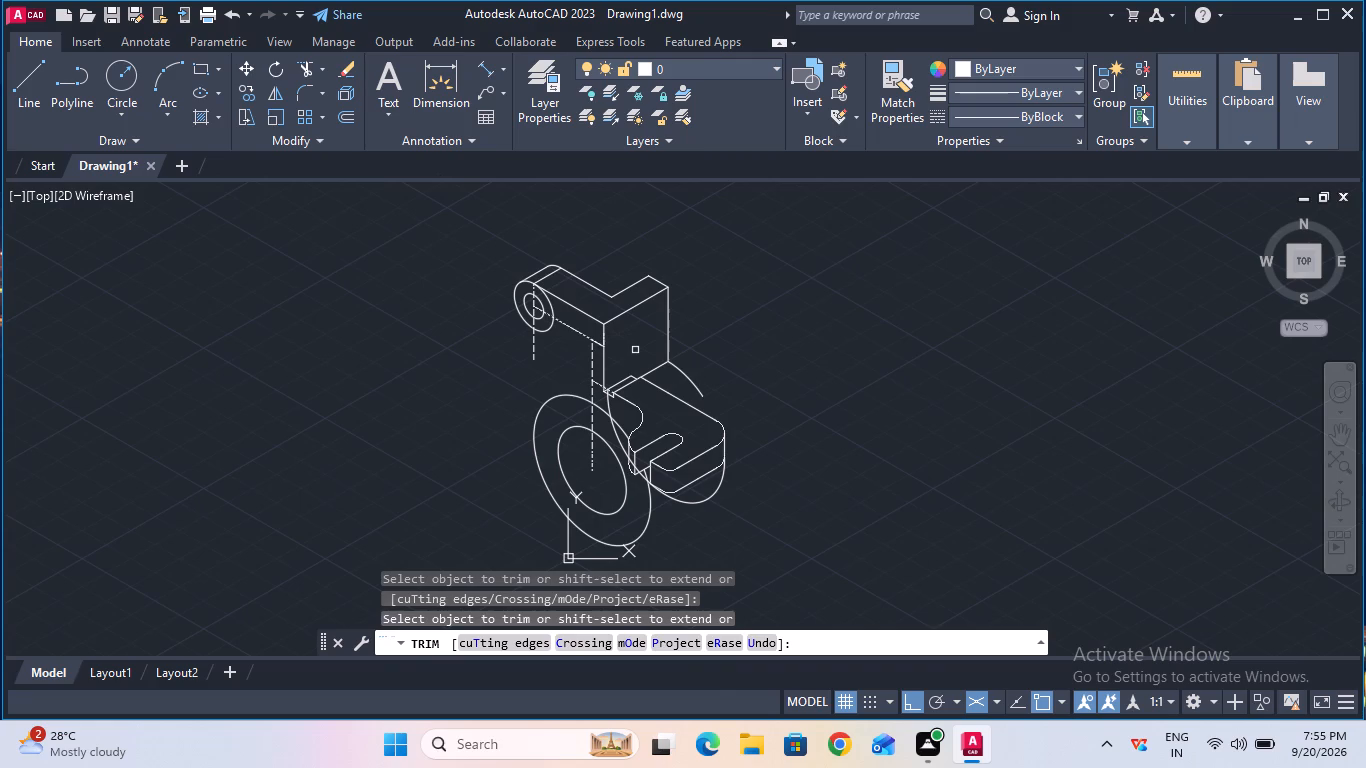
key(Escape)
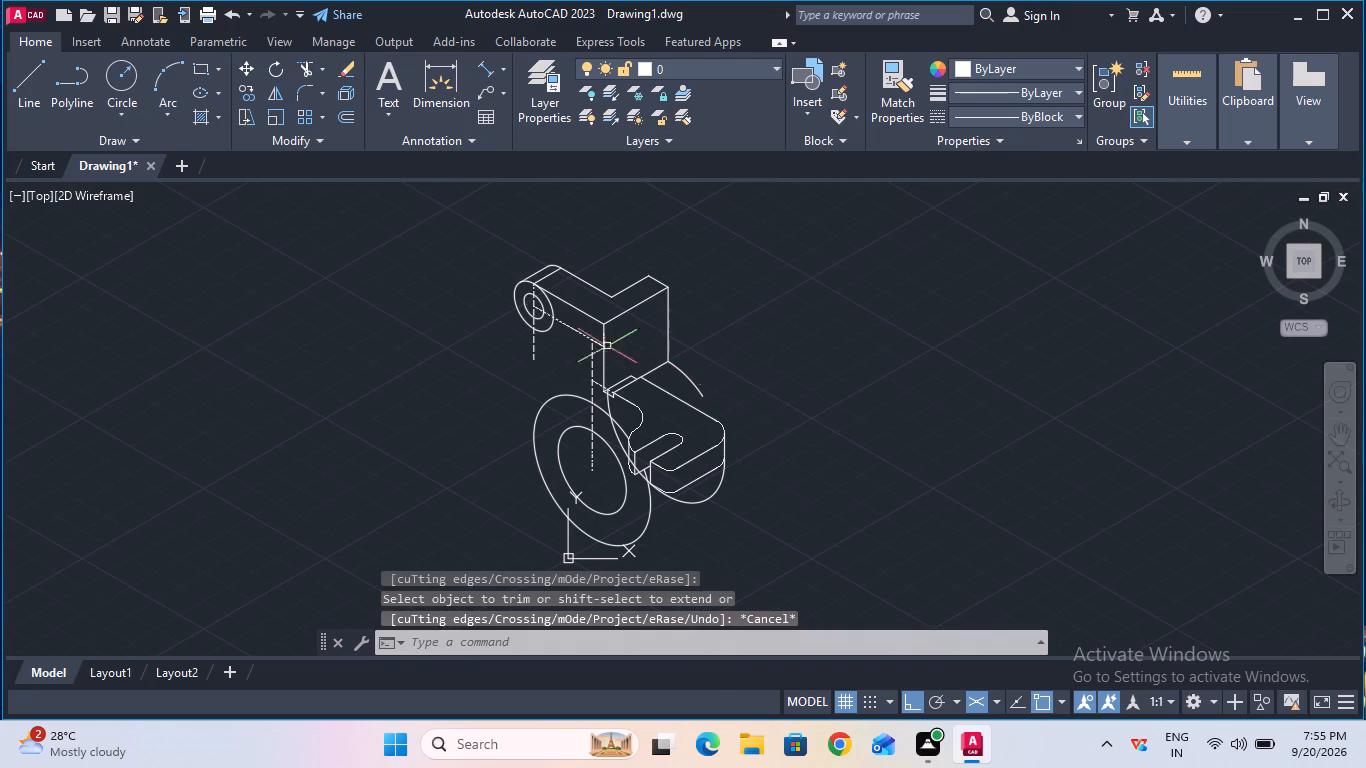
Extend the copied curve's remaining upper arc down to the slotted plate's rear edge.
click(319, 68)
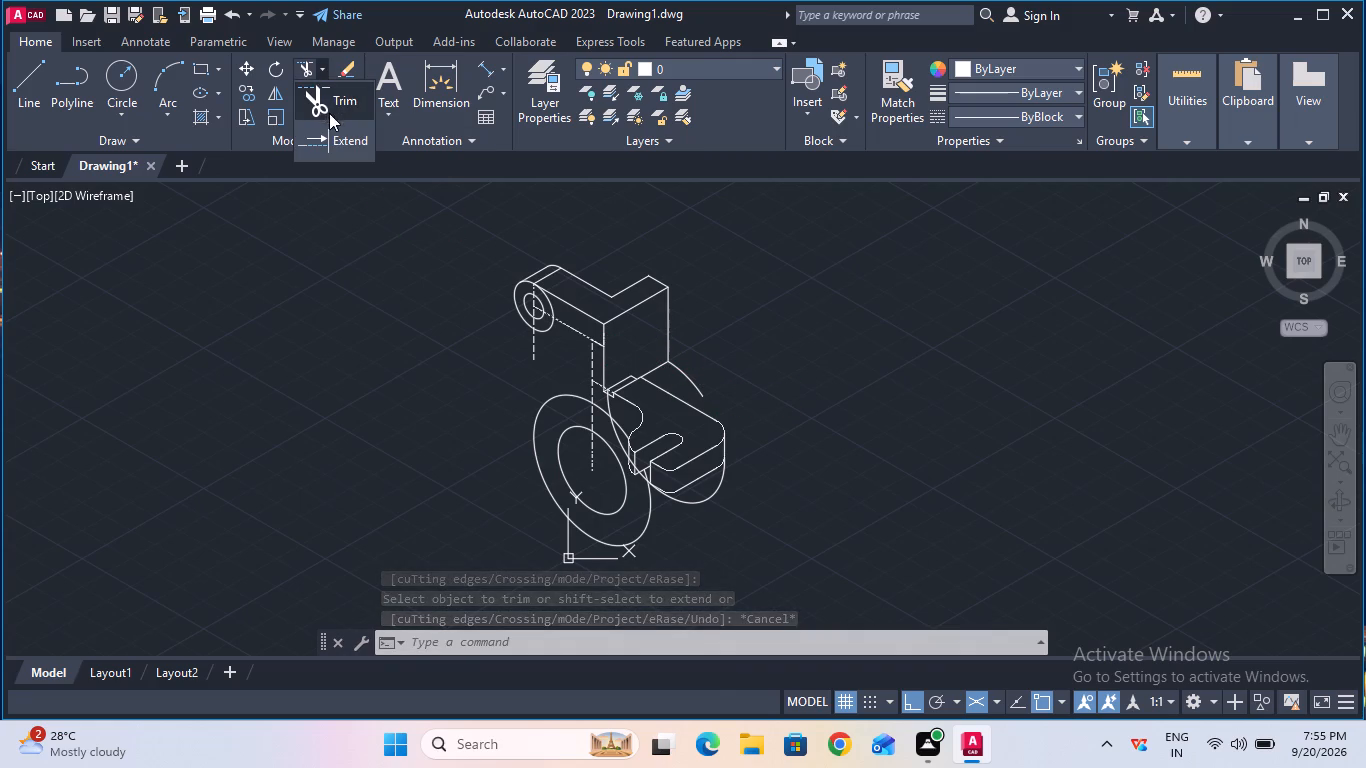
click(339, 147)
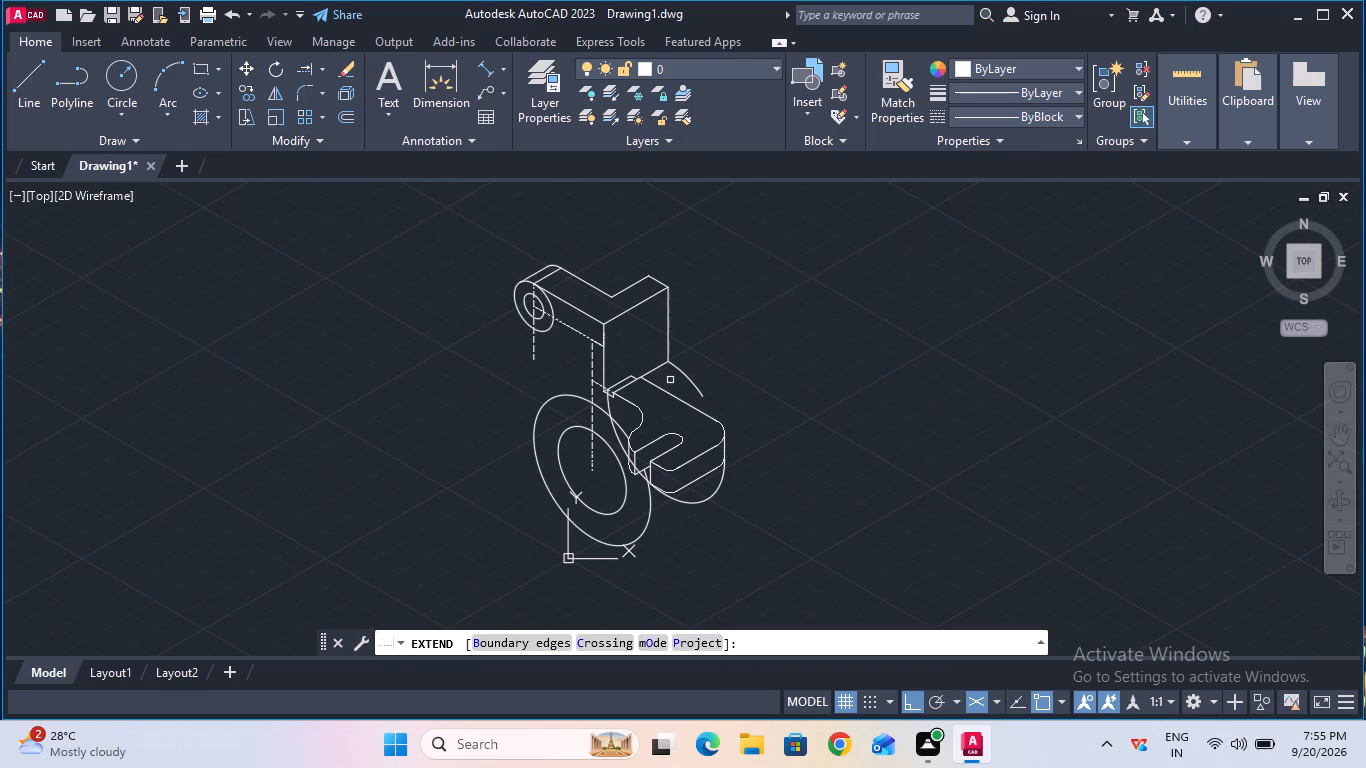
click(693, 383)
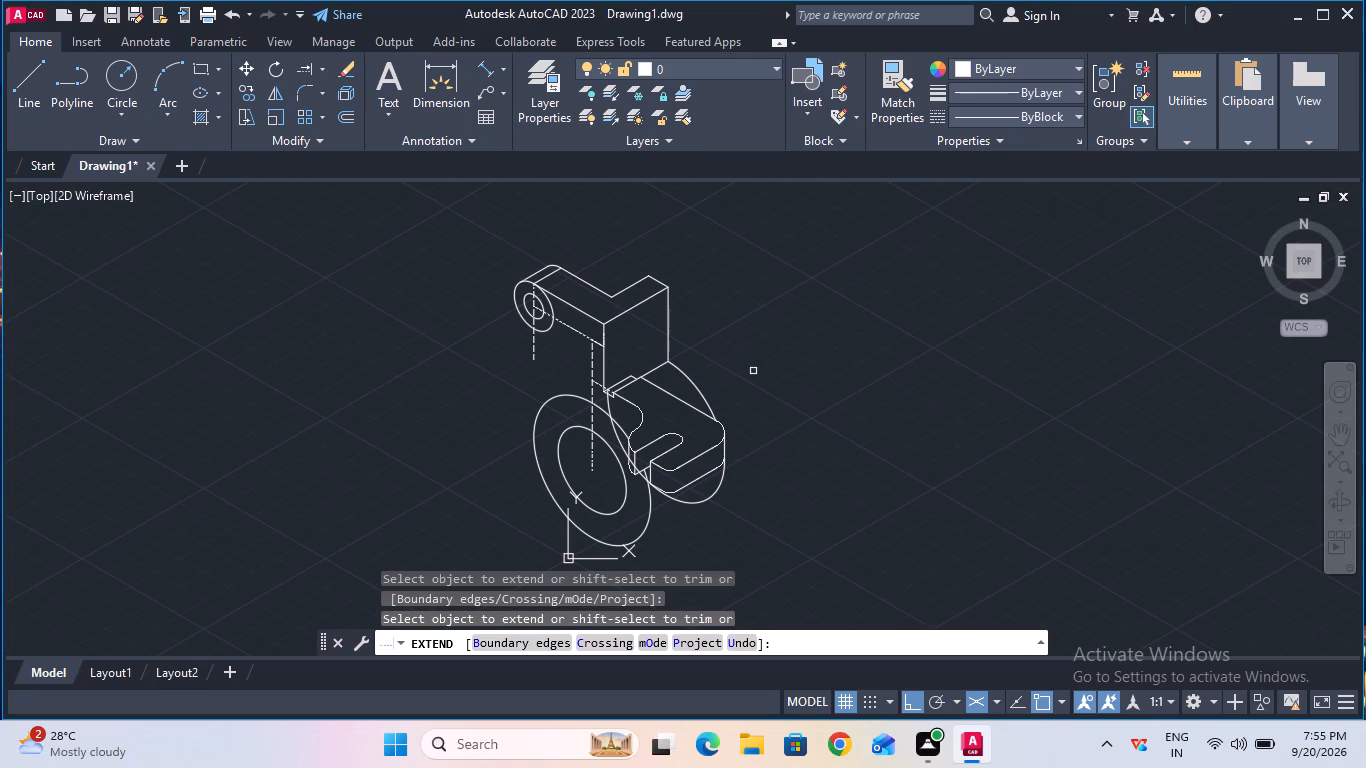
key(Escape)
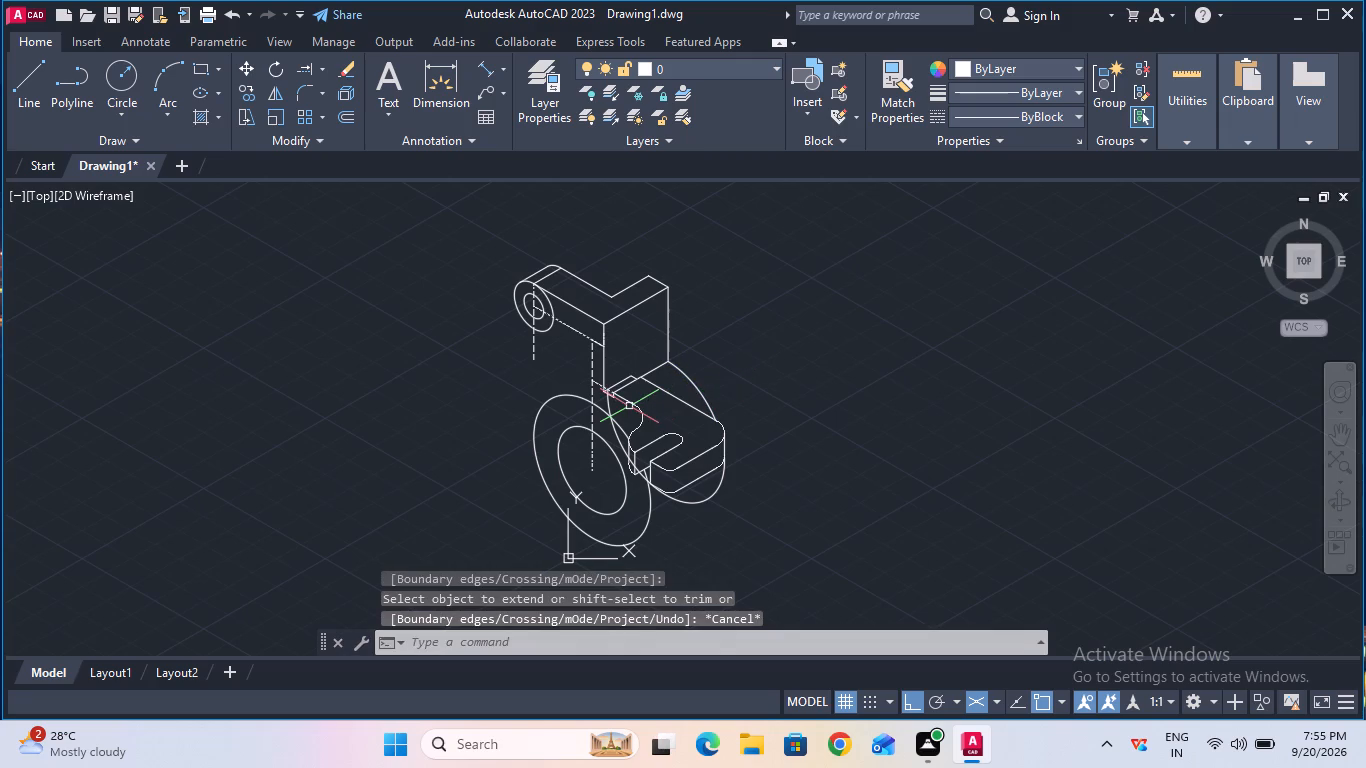
Trim the copied curve's portions between the slotted plate's rear corner by the upper block and the front outer isocircle.
ctrl+scroll(629, 406, up, 2)
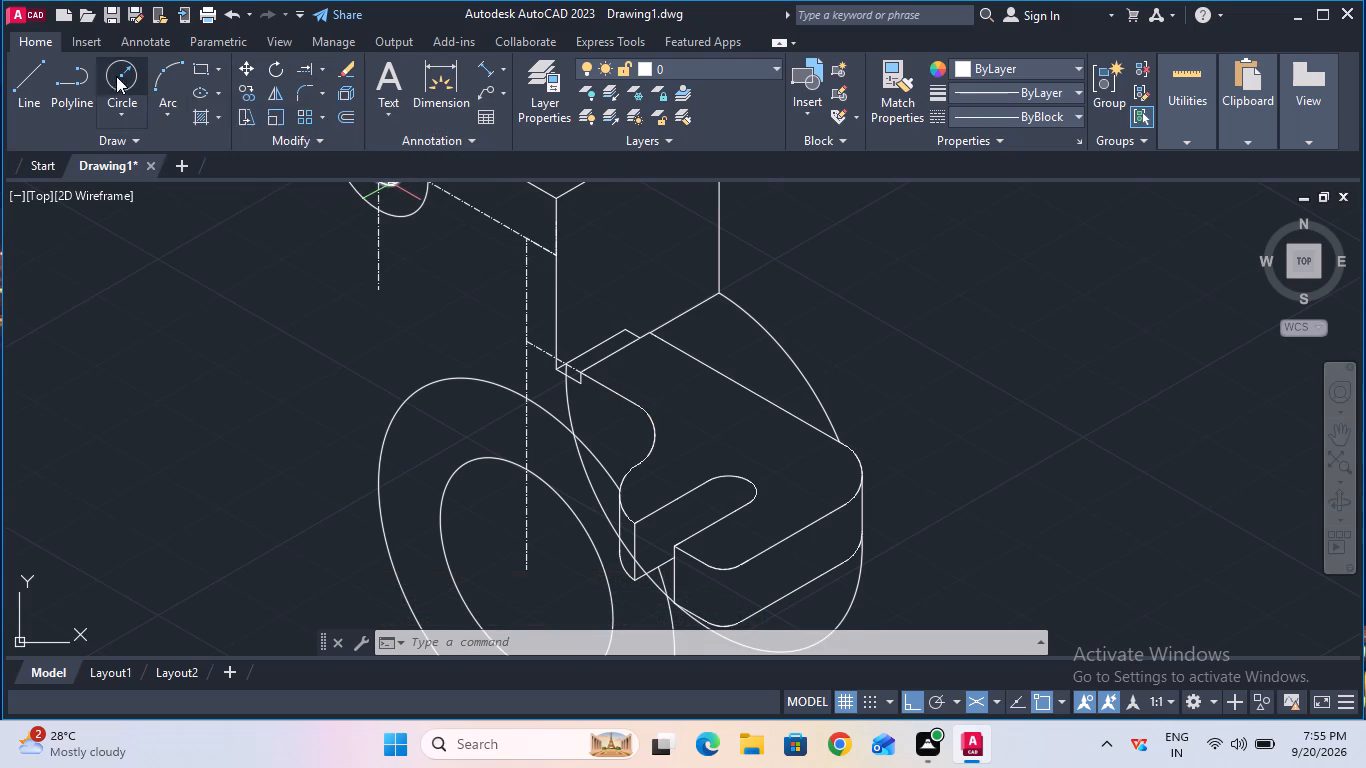
click(320, 68)
click(329, 93)
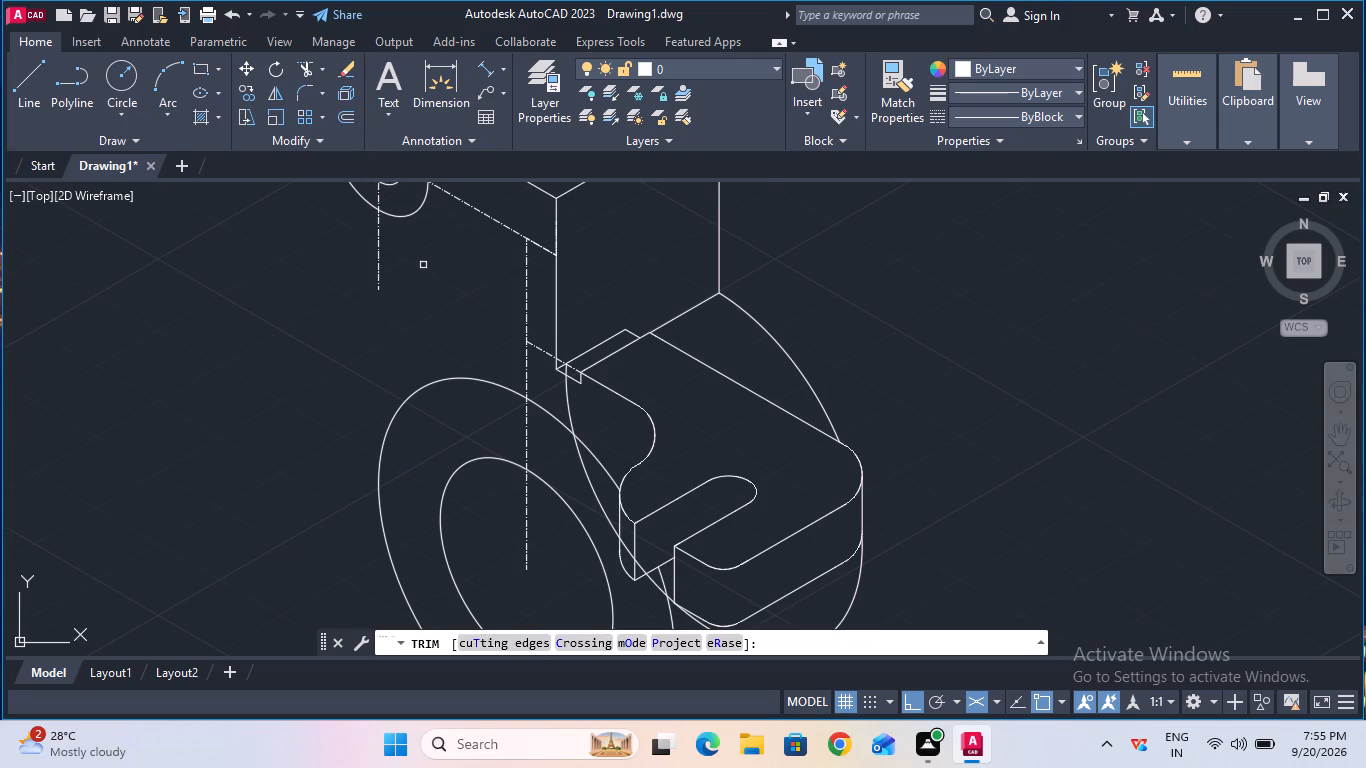
ctrl+scroll(555, 350, up, 3)
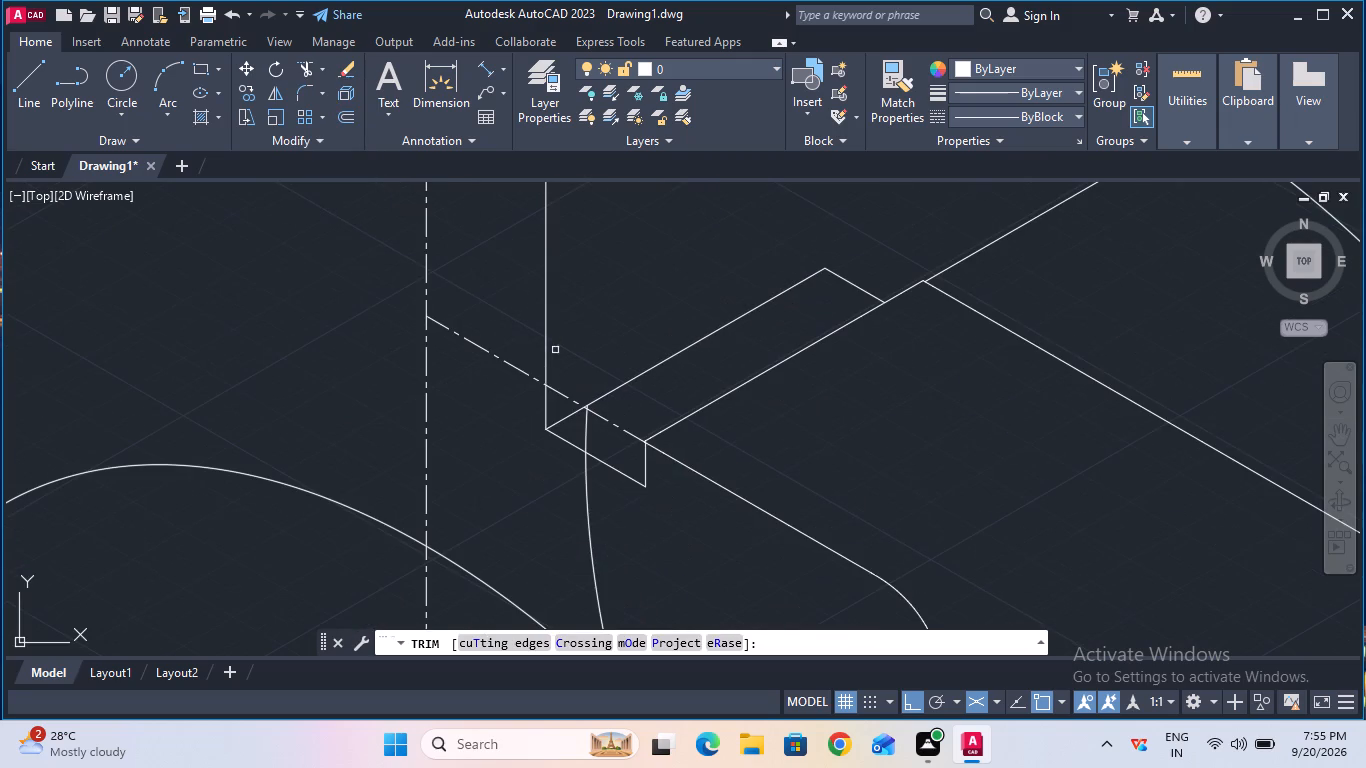
click(587, 437)
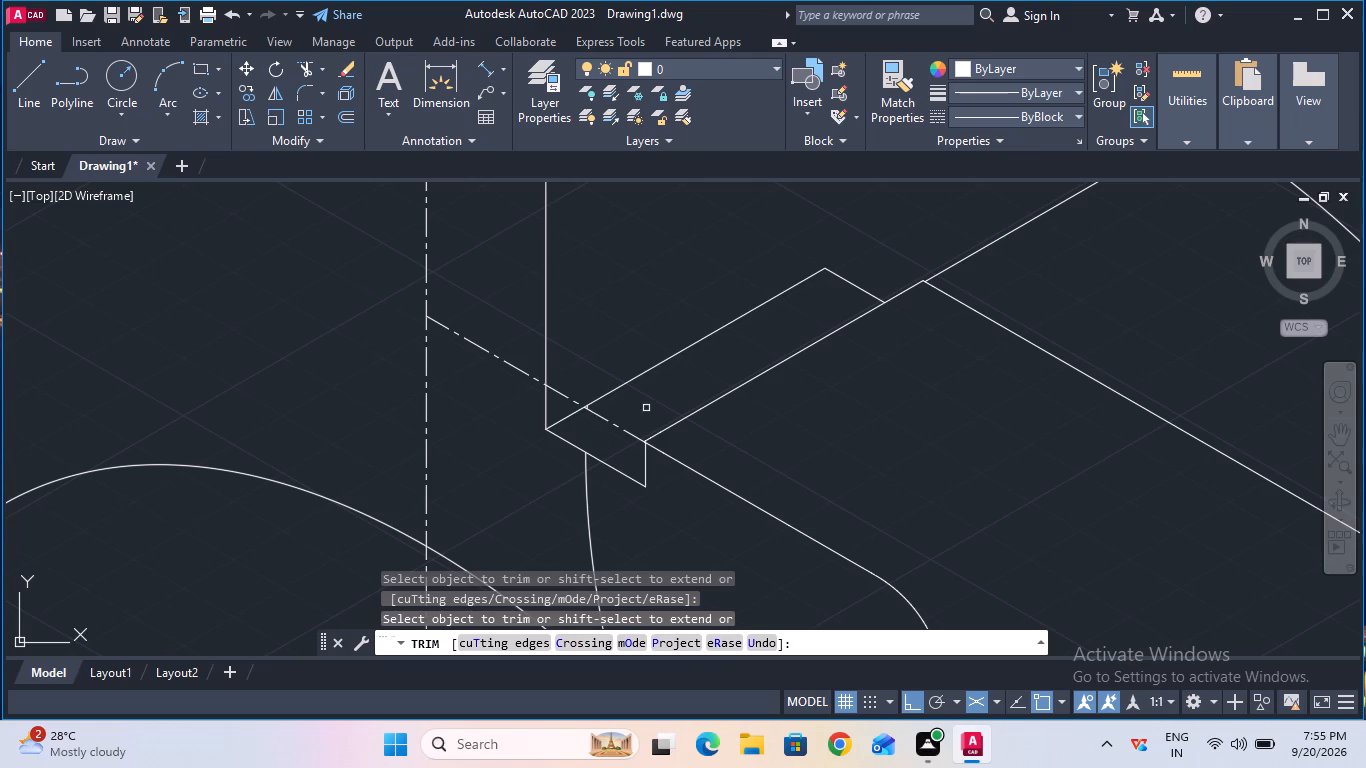
ctrl+scroll(646, 408, up, 3)
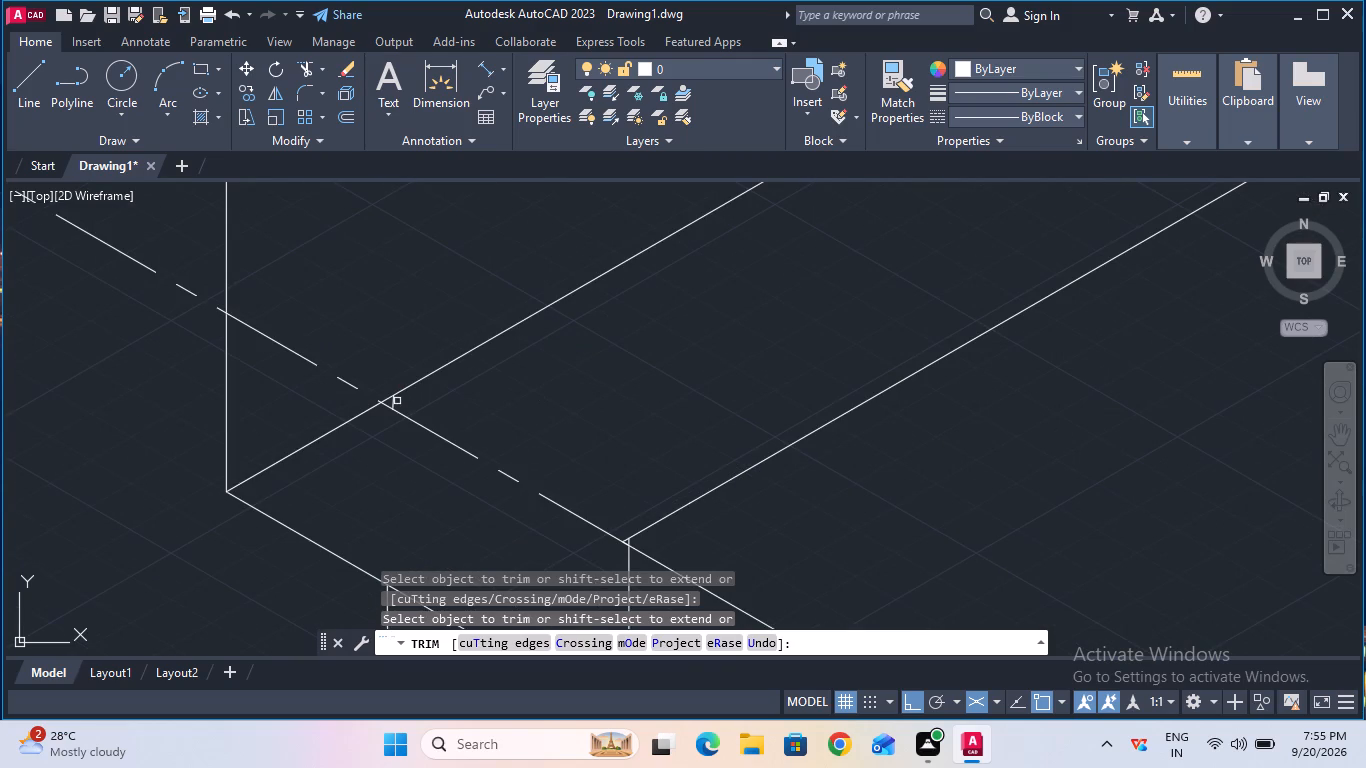
click(396, 401)
ctrl+scroll(471, 402, down, 1)
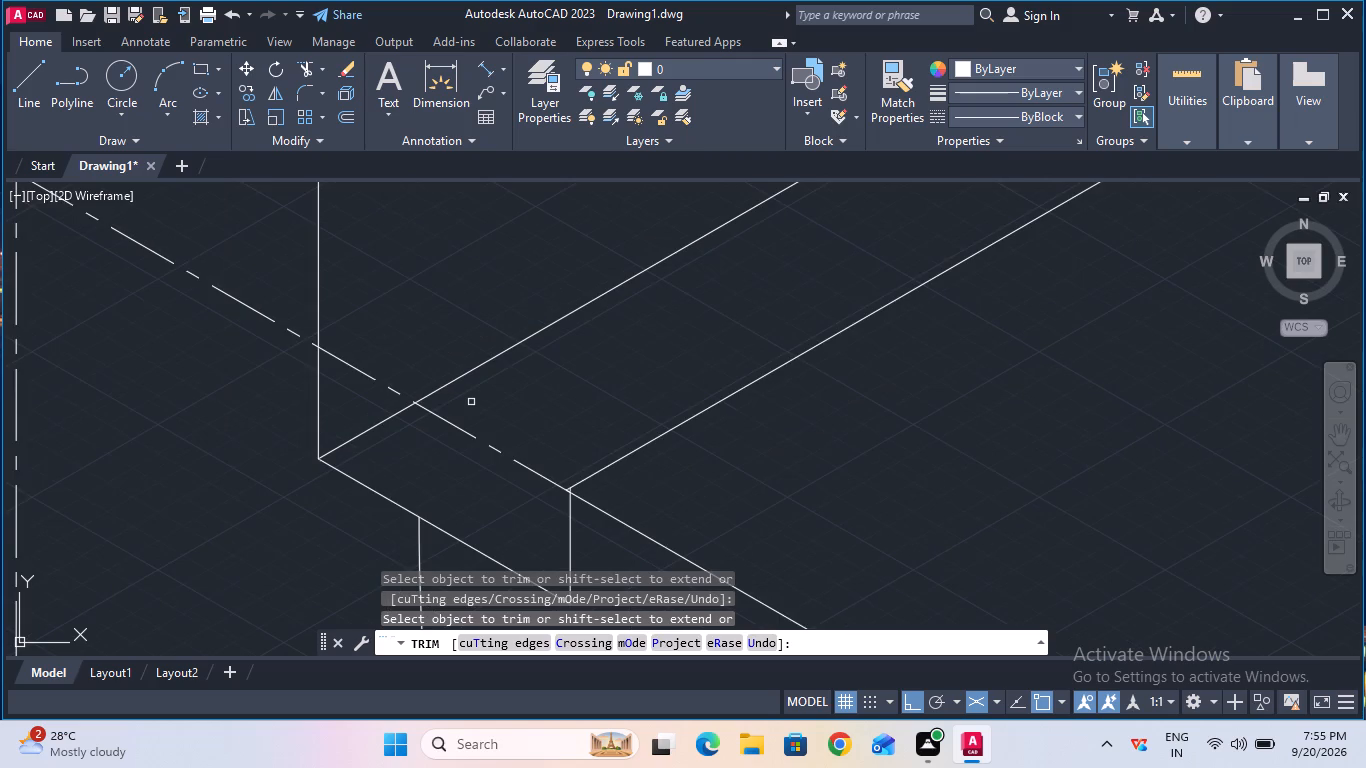
ctrl+scroll(471, 402, down, 1)
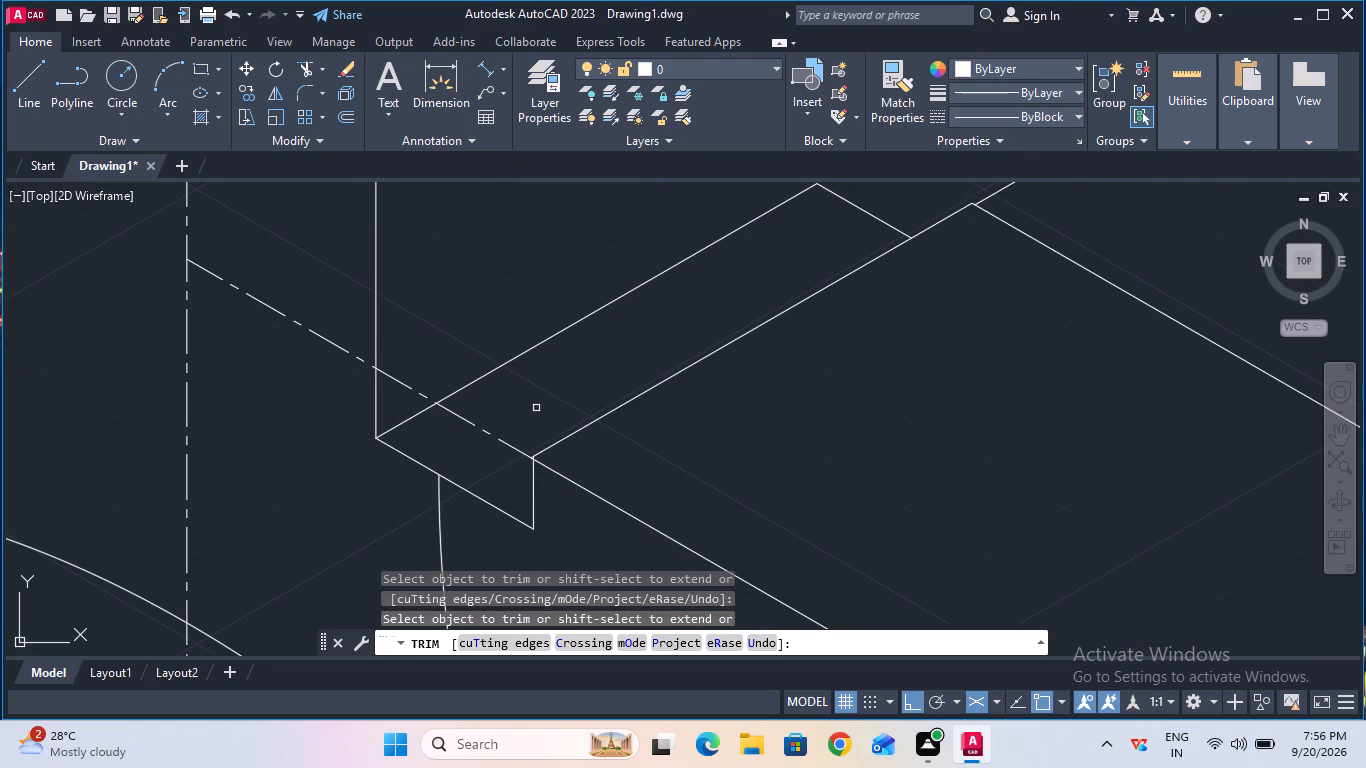
ctrl+scroll(537, 408, down, 2)
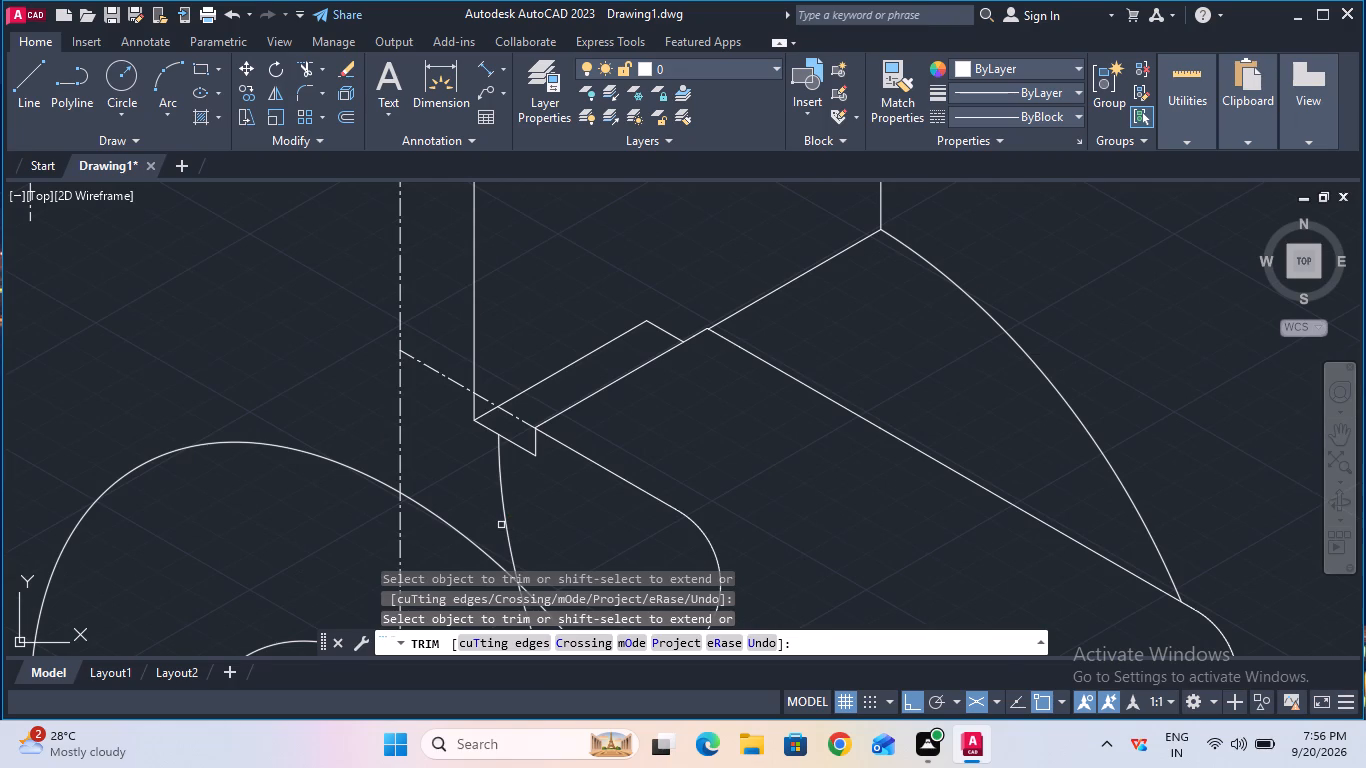
double_click(507, 524)
ctrl+scroll(507, 524, down, 4)
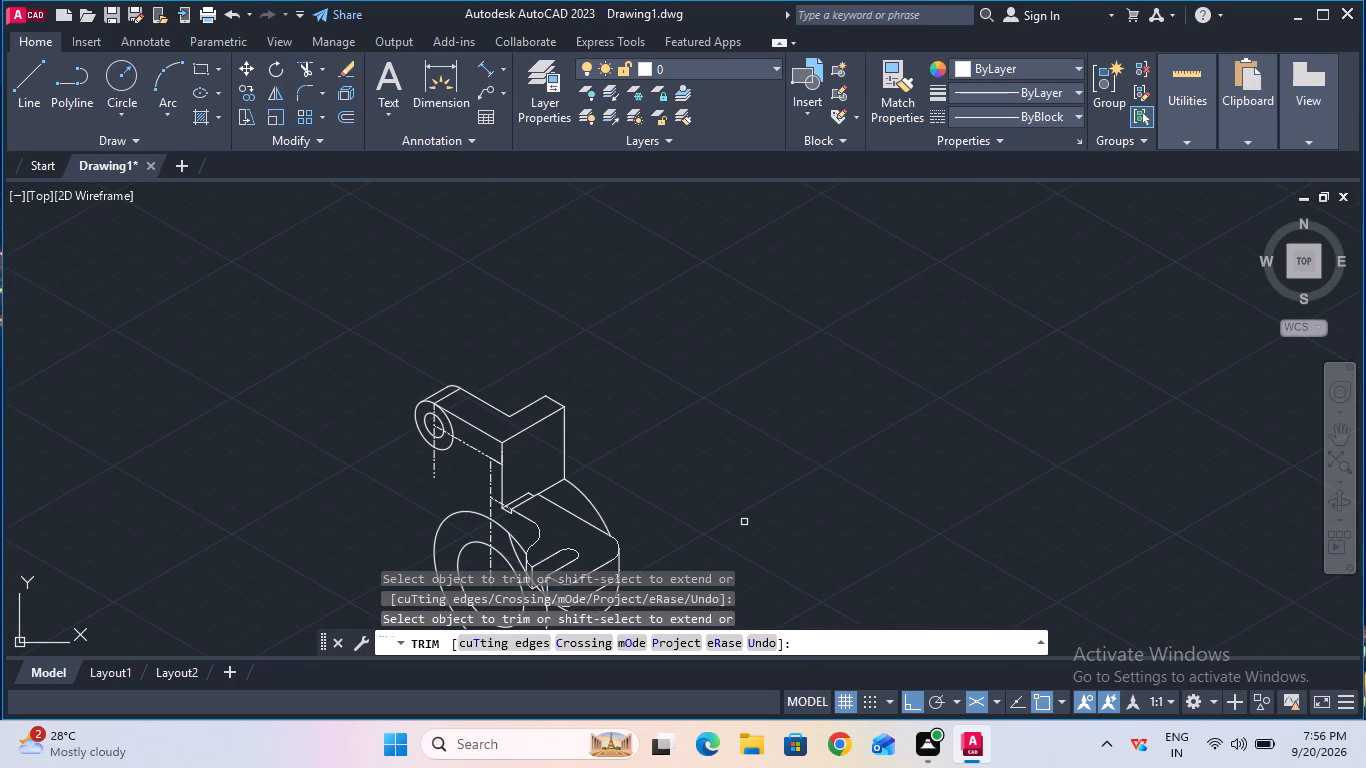
key(Escape)
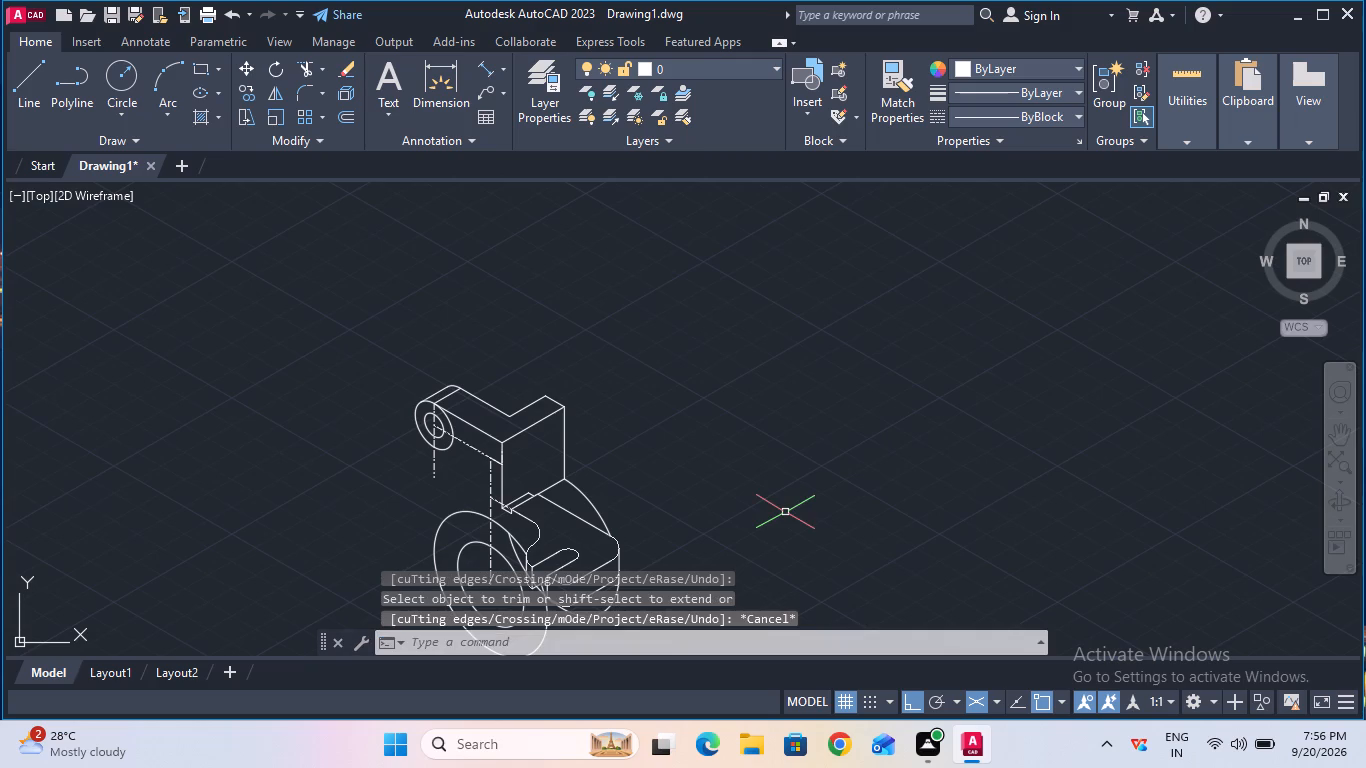
Trim the copied curve's portions inside the front outer isocircle and across the slotted plate's rounded near corner, up to the slot.
click(1336, 434)
drag(672, 527, 714, 443)
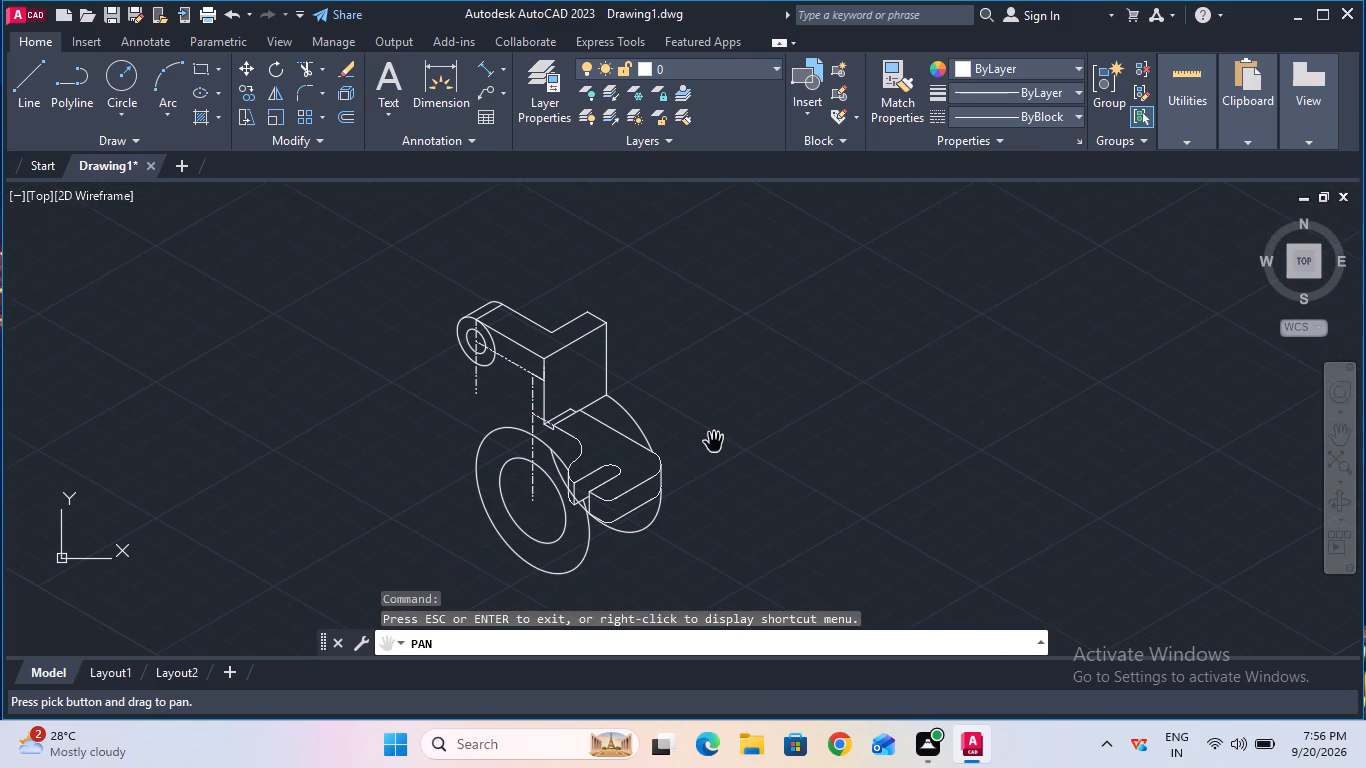
ctrl+scroll(631, 453, up, 3)
ctrl+scroll(631, 453, down, 2)
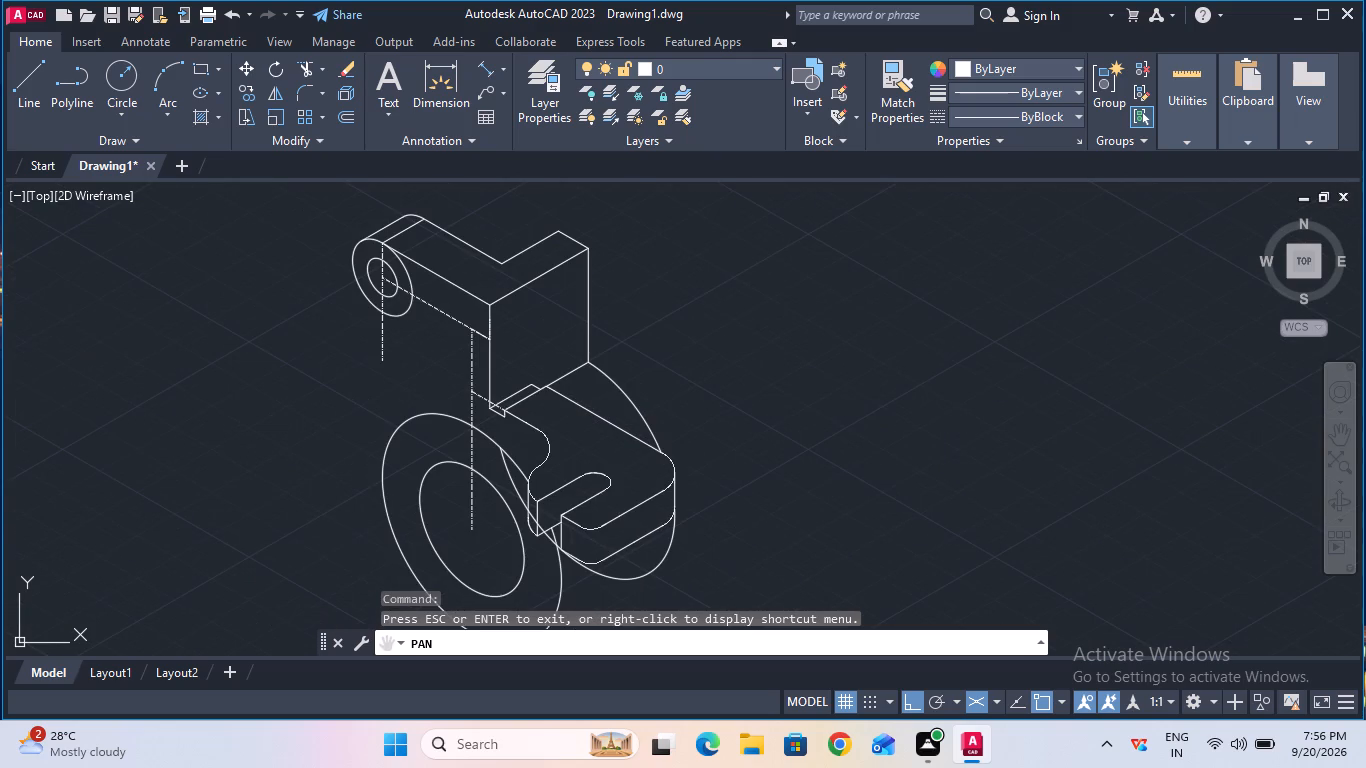
key(Escape)
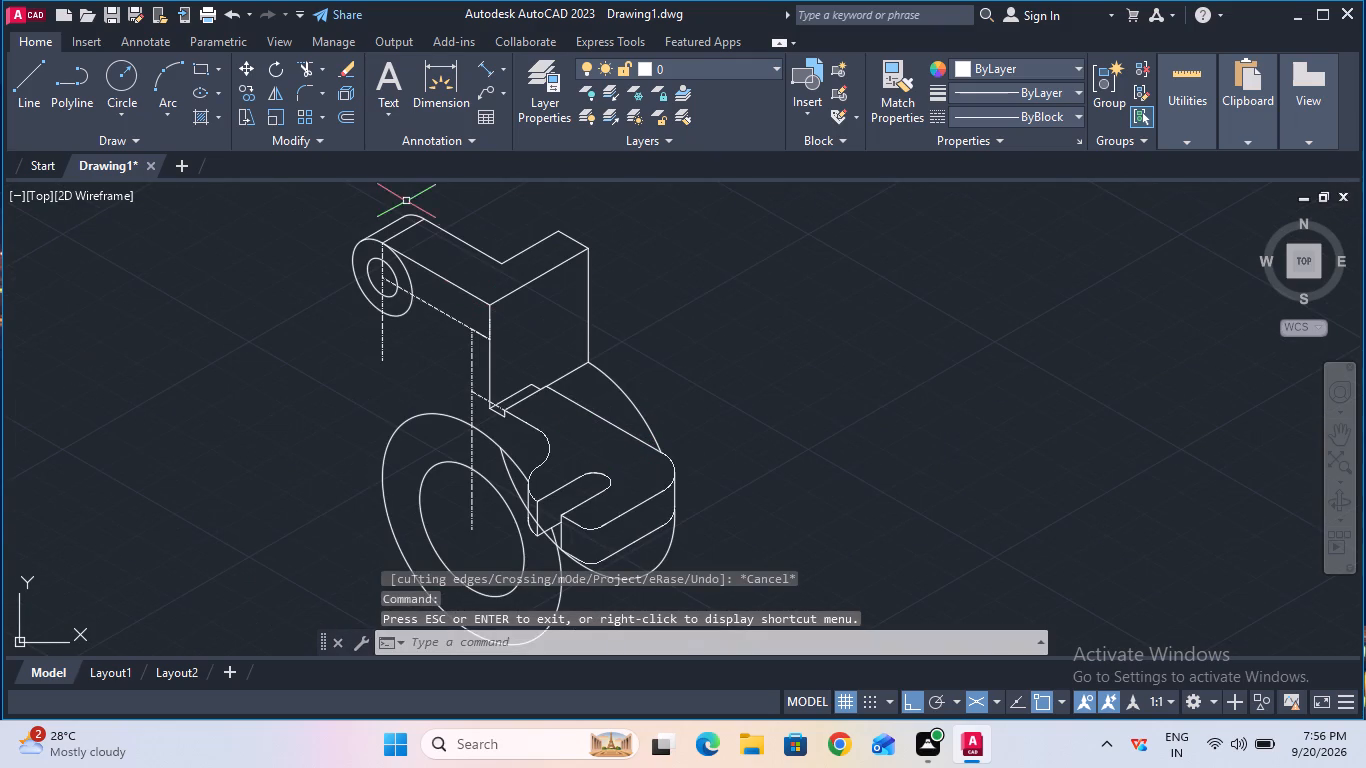
click(307, 74)
click(510, 480)
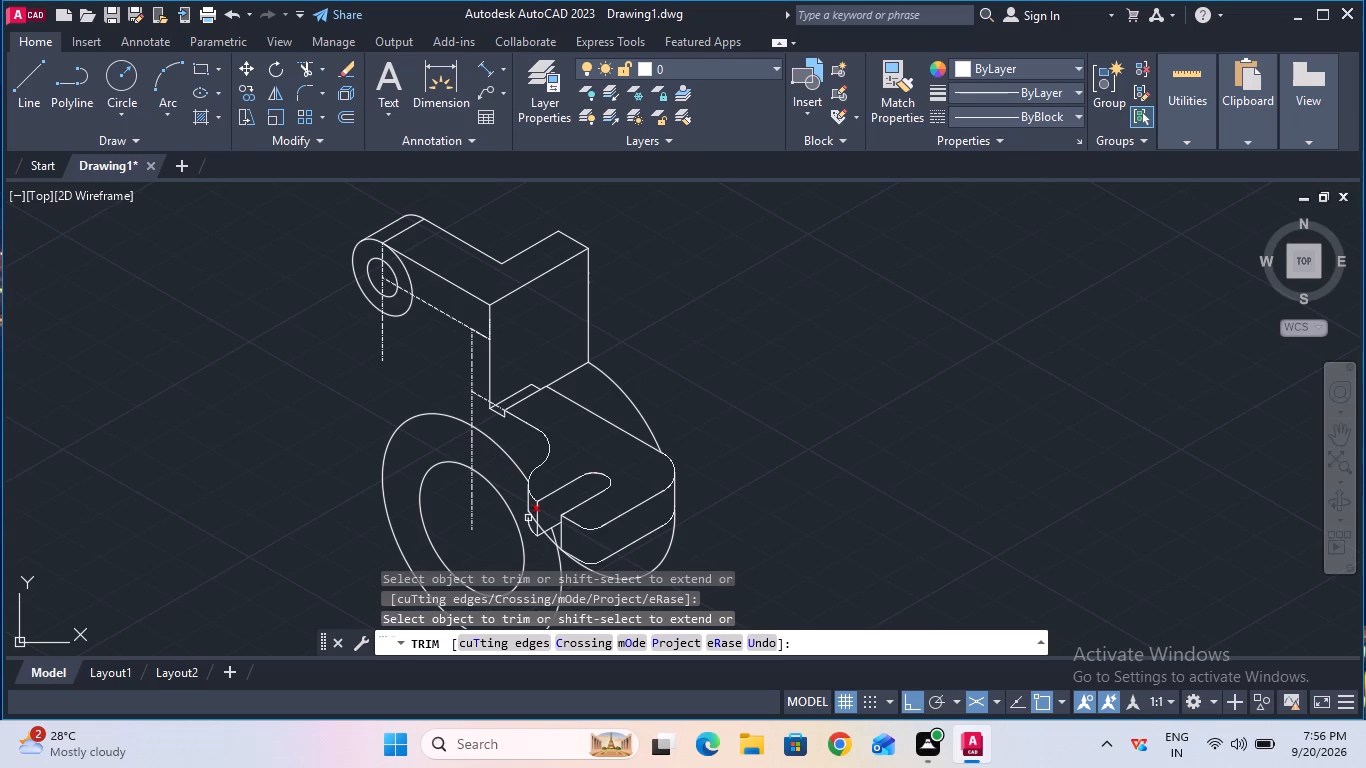
click(529, 519)
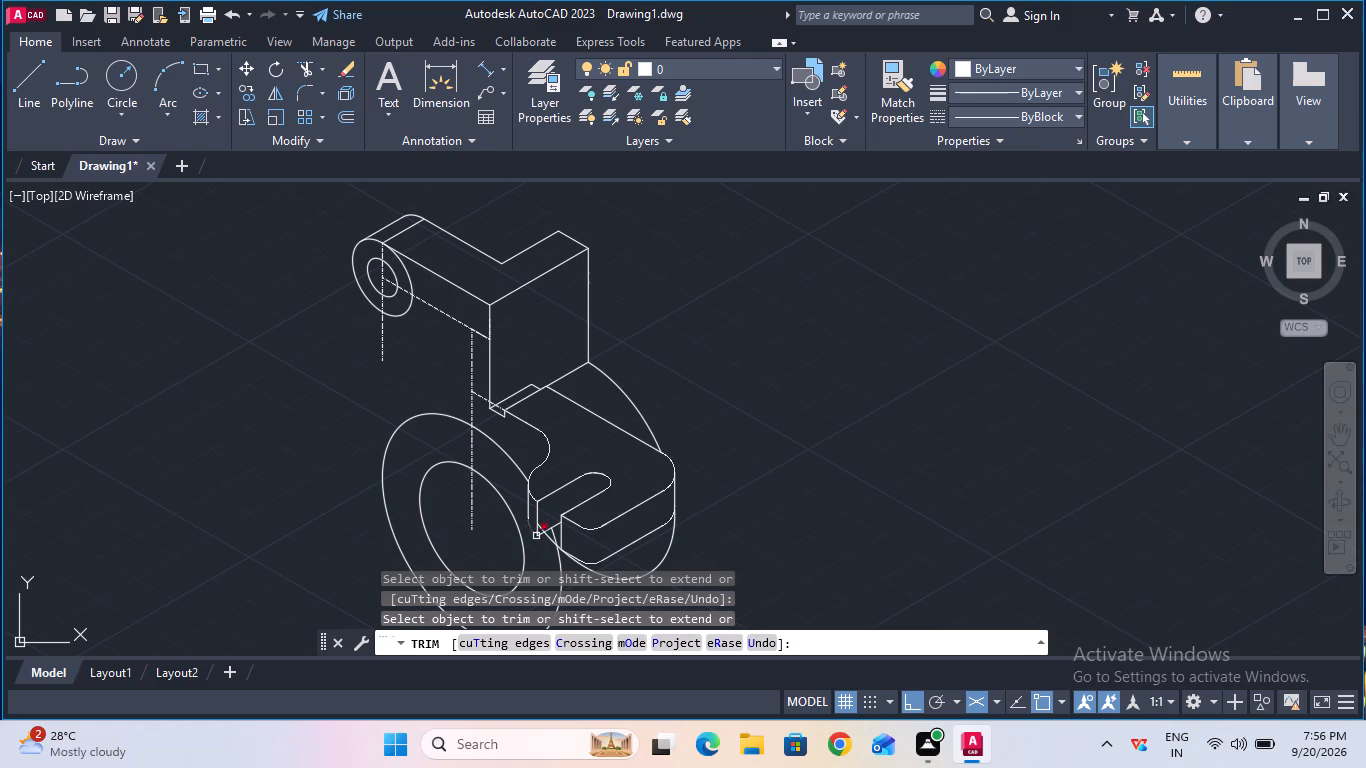
click(549, 541)
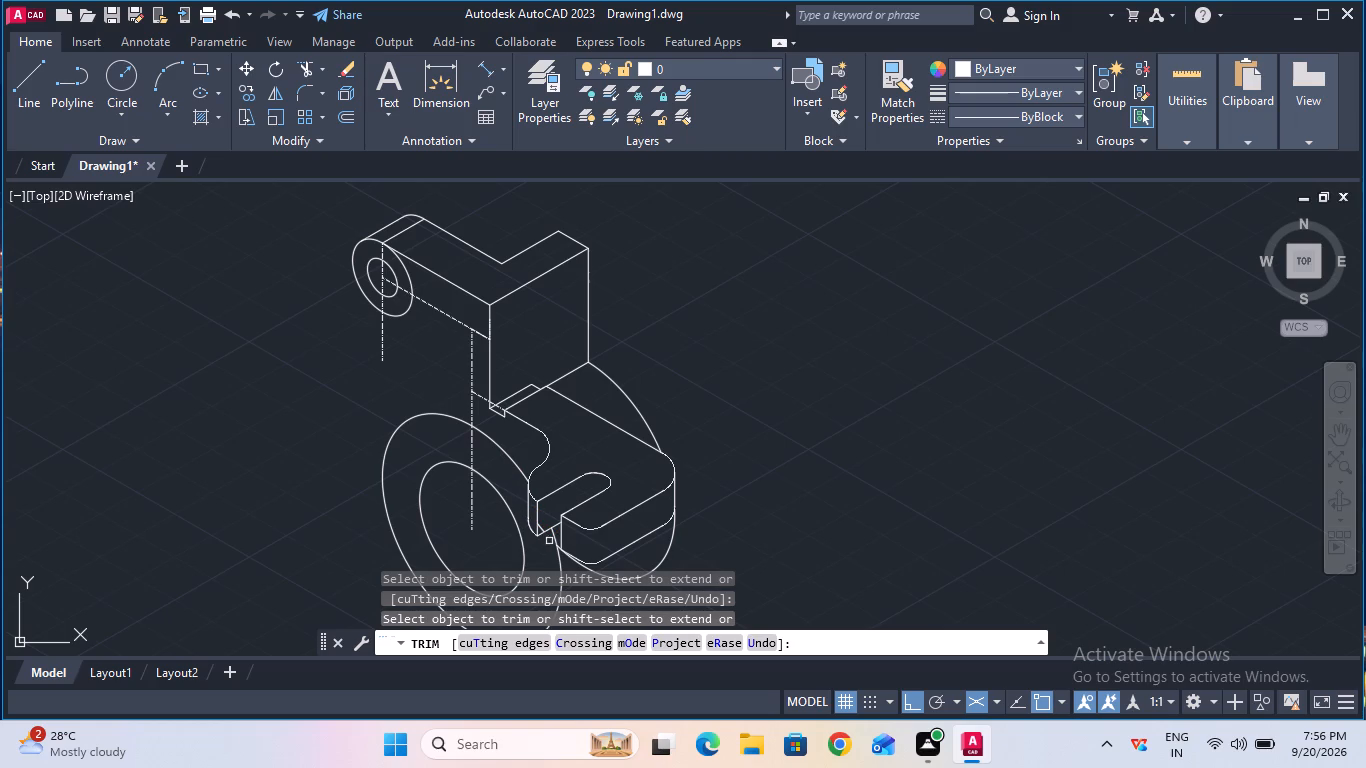
click(546, 529)
key(Escape)
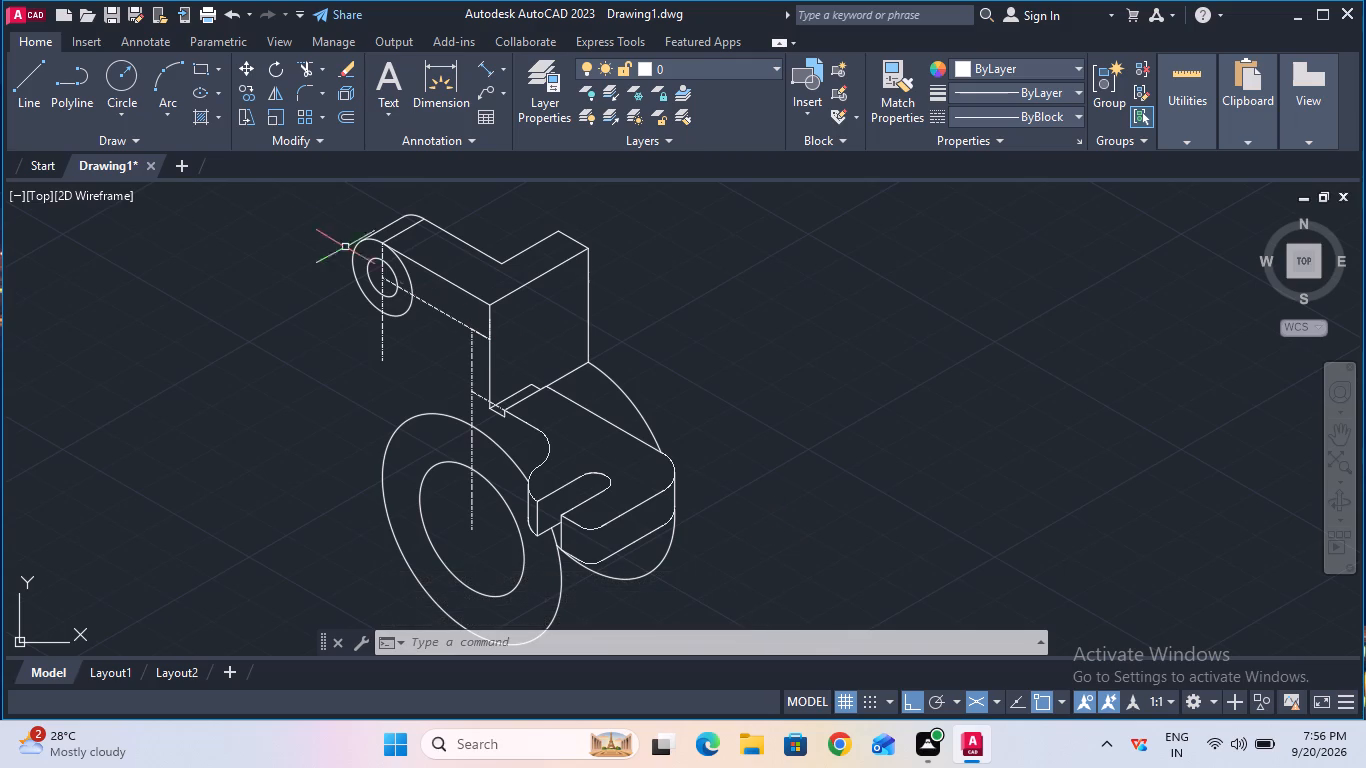
Draw a line joining the lower quadrants of the copied rear curve and the front outer isocircle.
double_click(37, 89)
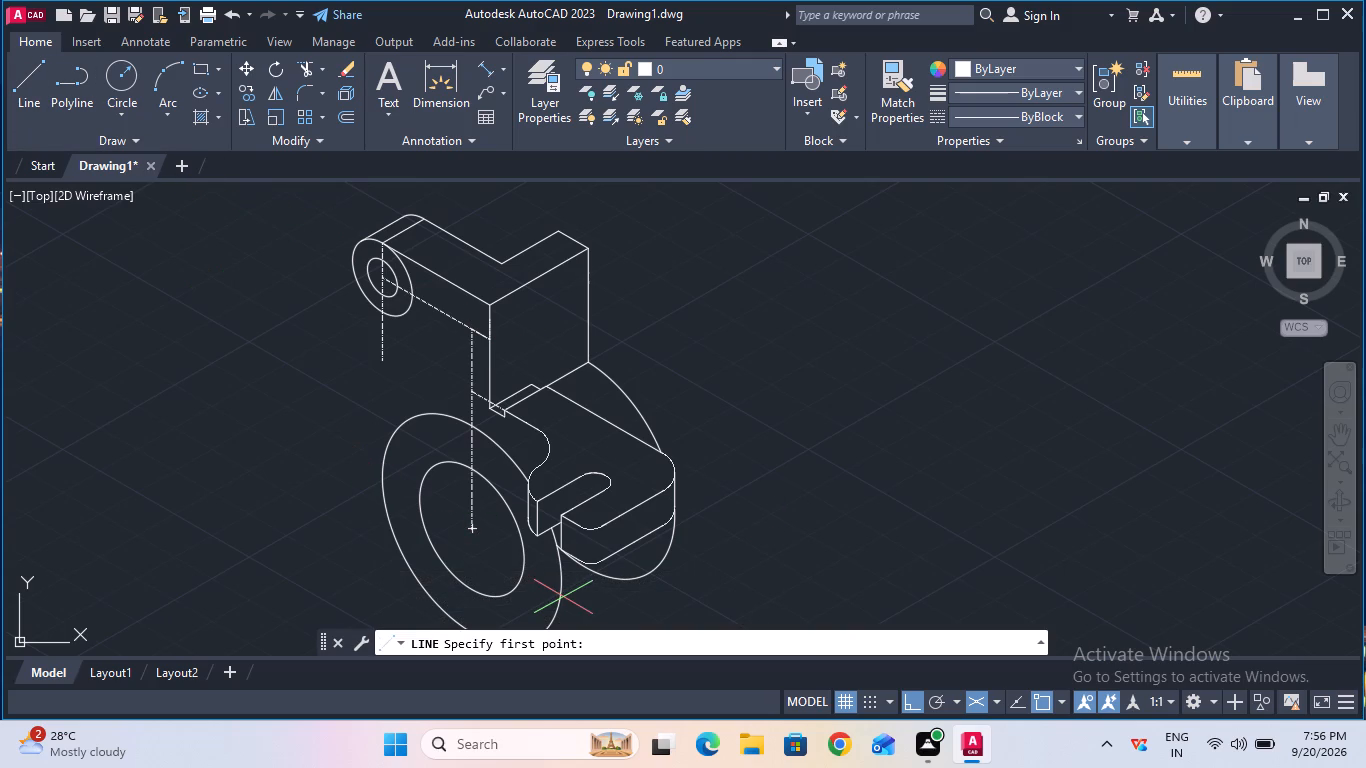
ctrl+scroll(563, 597, down, 1)
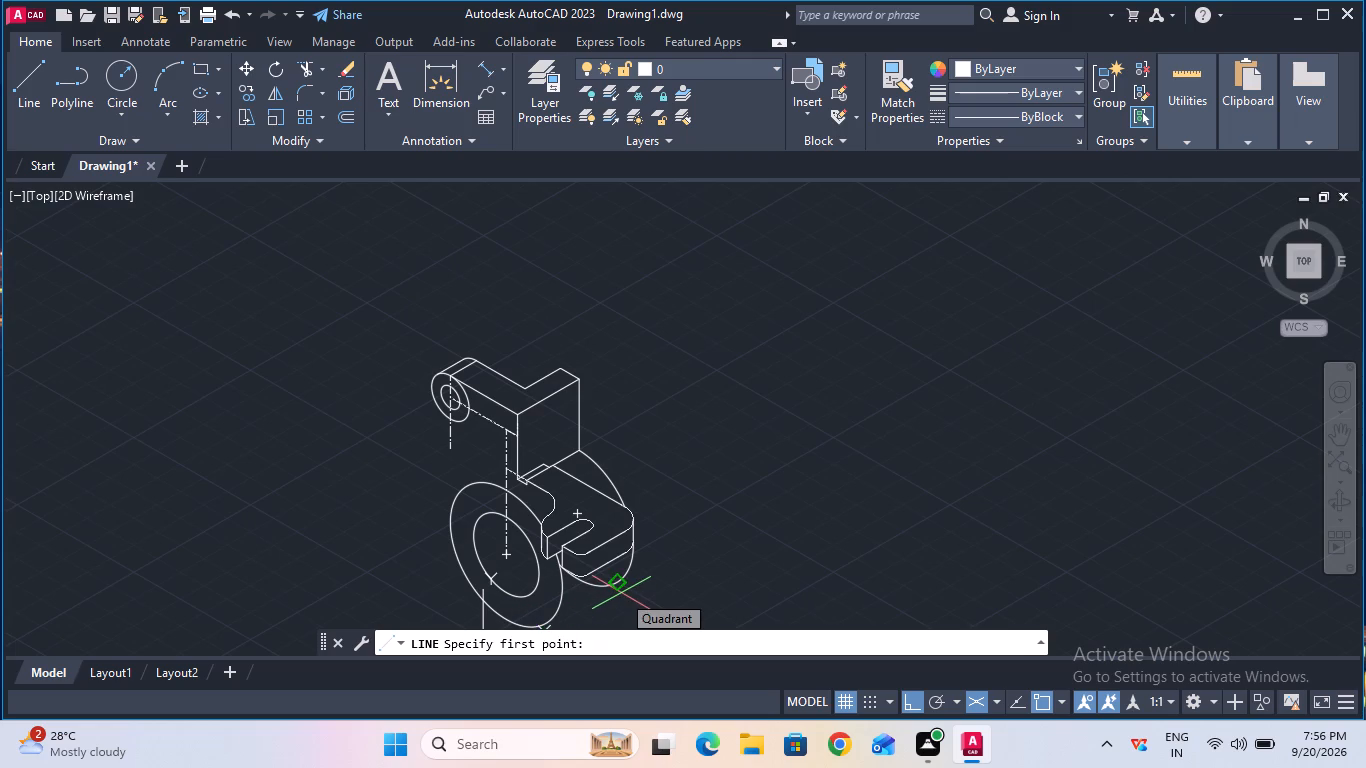
ctrl+scroll(621, 593, down, 2)
ctrl+scroll(621, 593, up, 1)
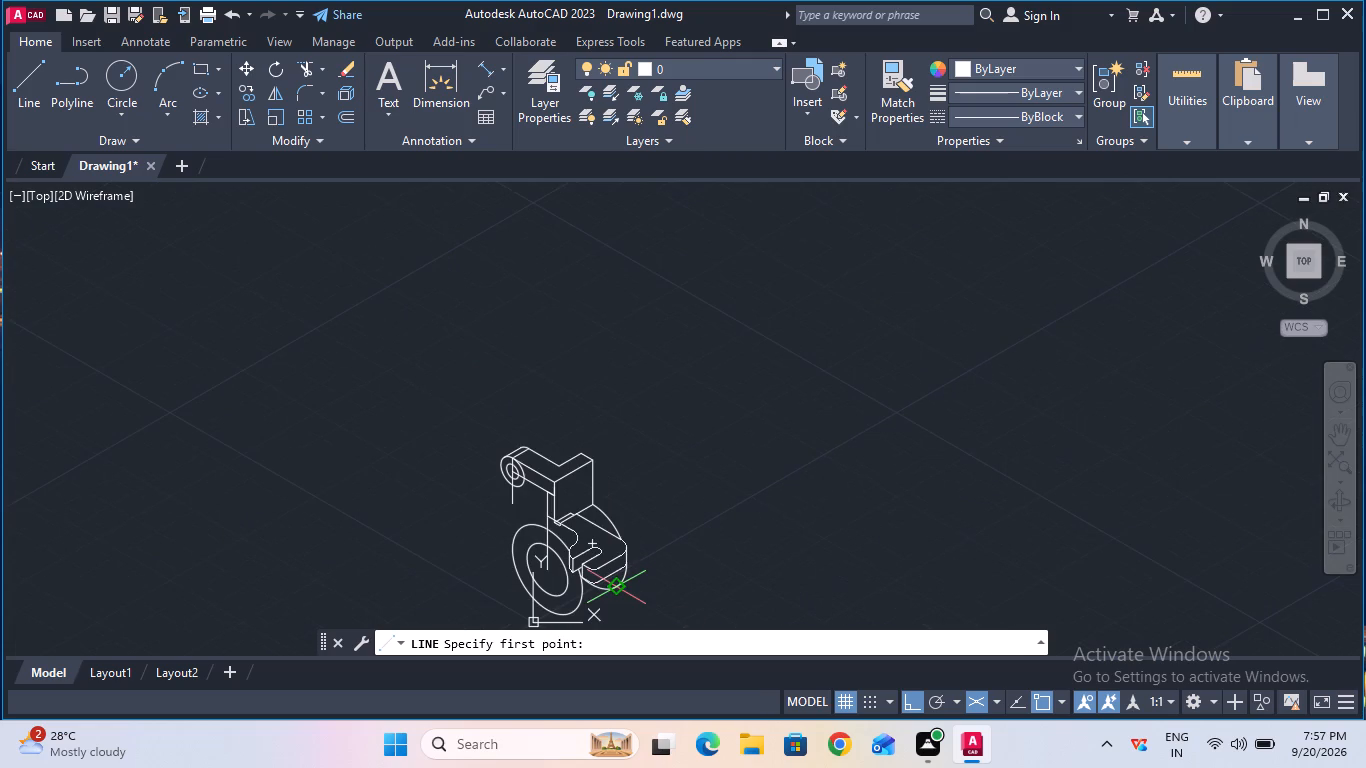
click(621, 590)
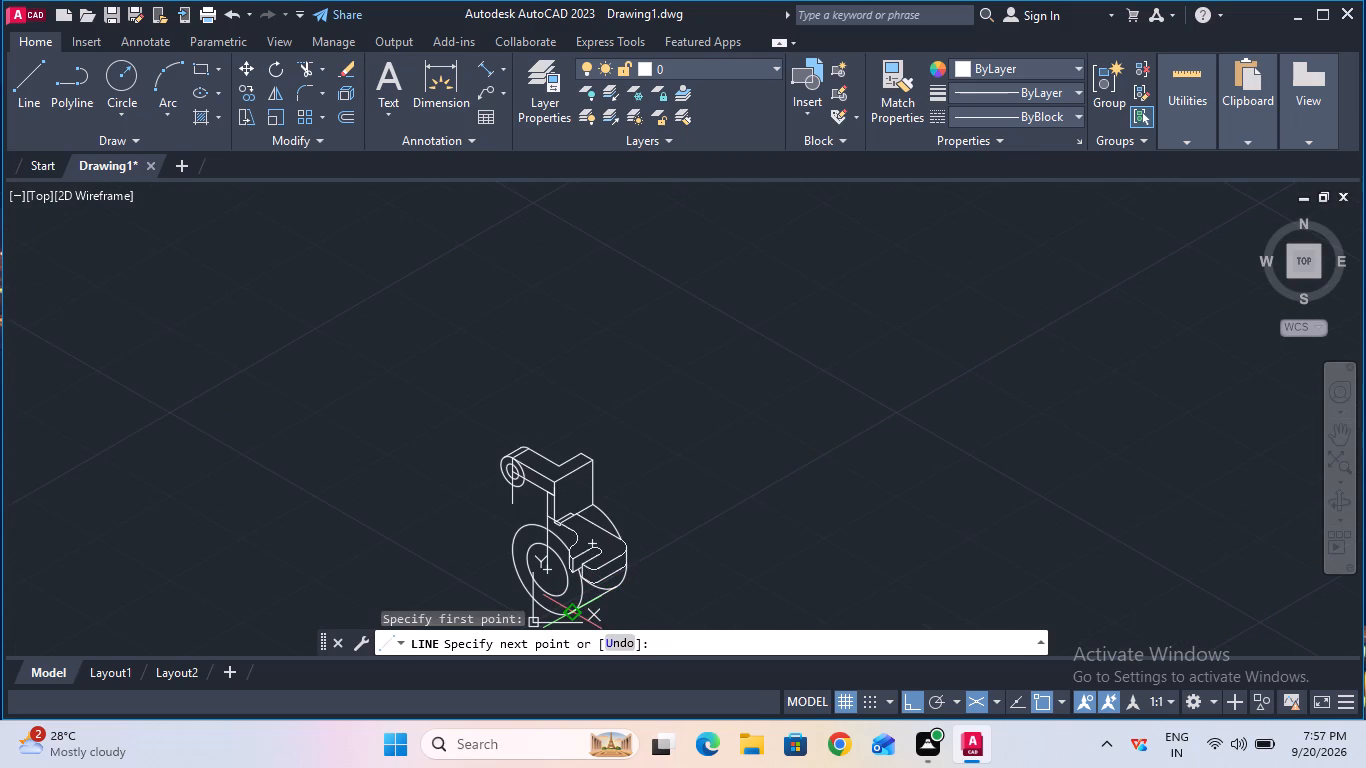
click(572, 611)
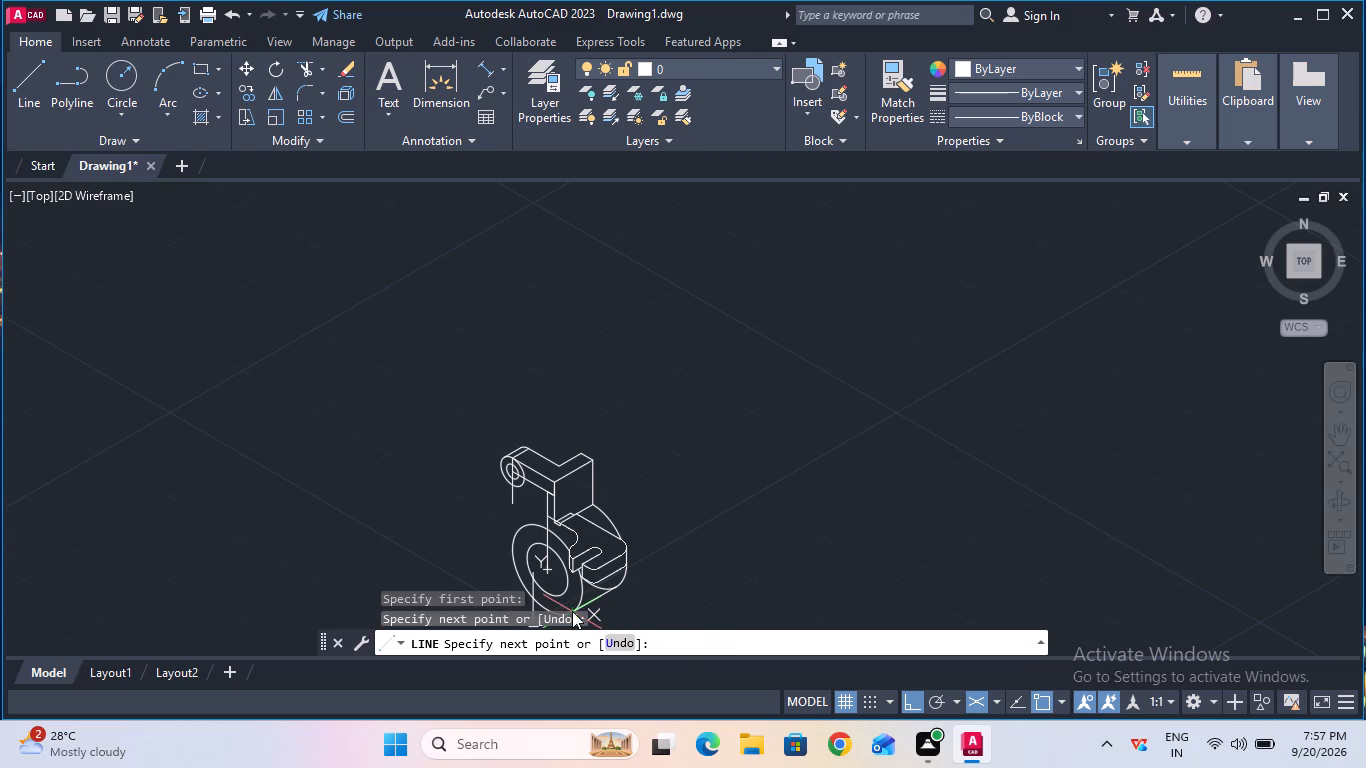
key(Escape)
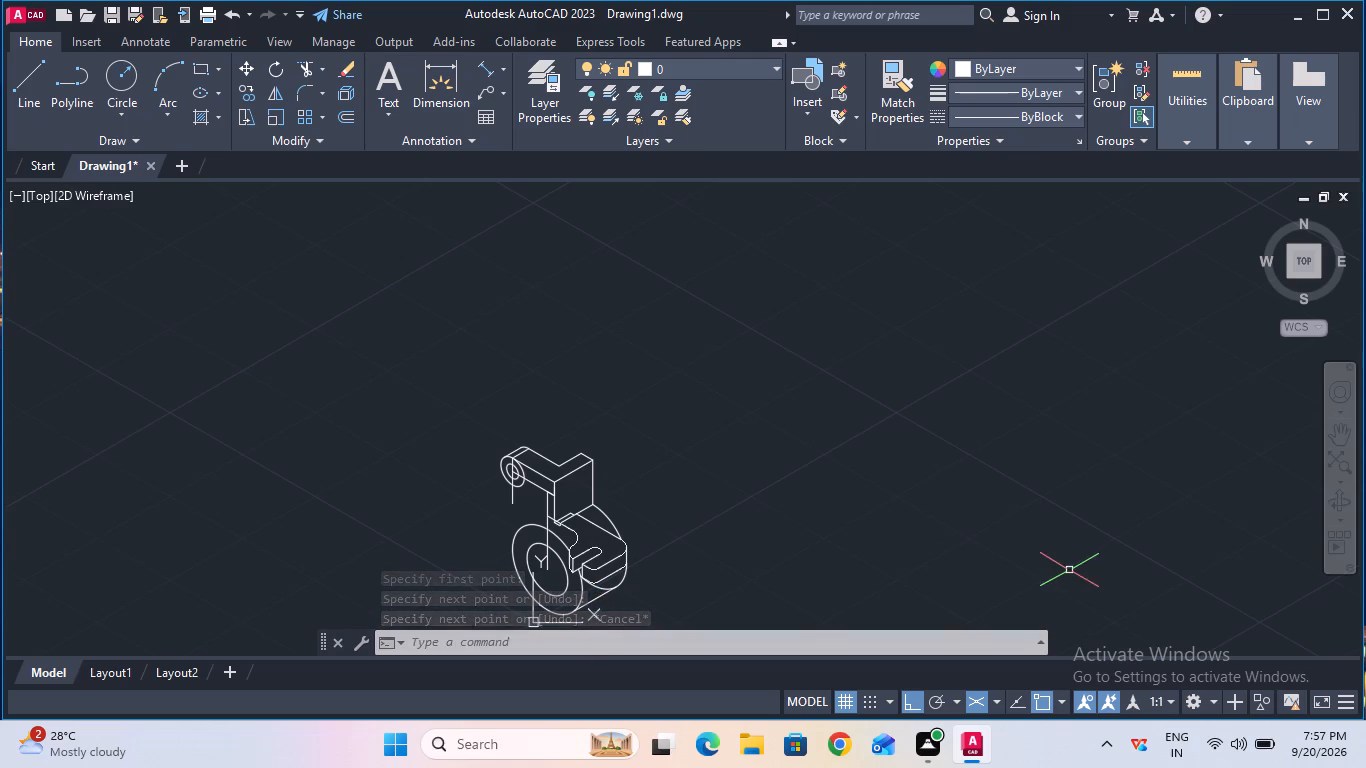
Trim the copied curve below the slotted plate back to the new joining line, including the small leftover piece beside the slot.
click(1335, 441)
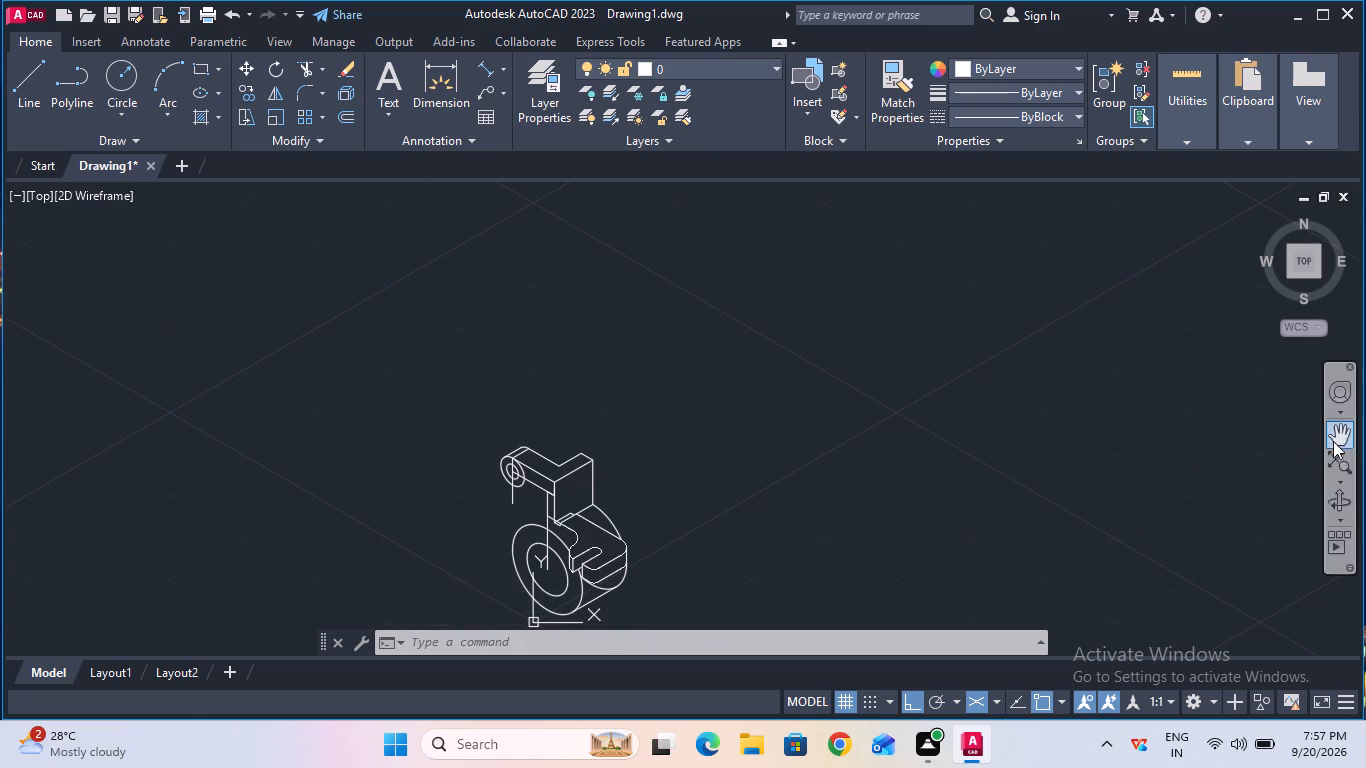
drag(679, 578, 678, 439)
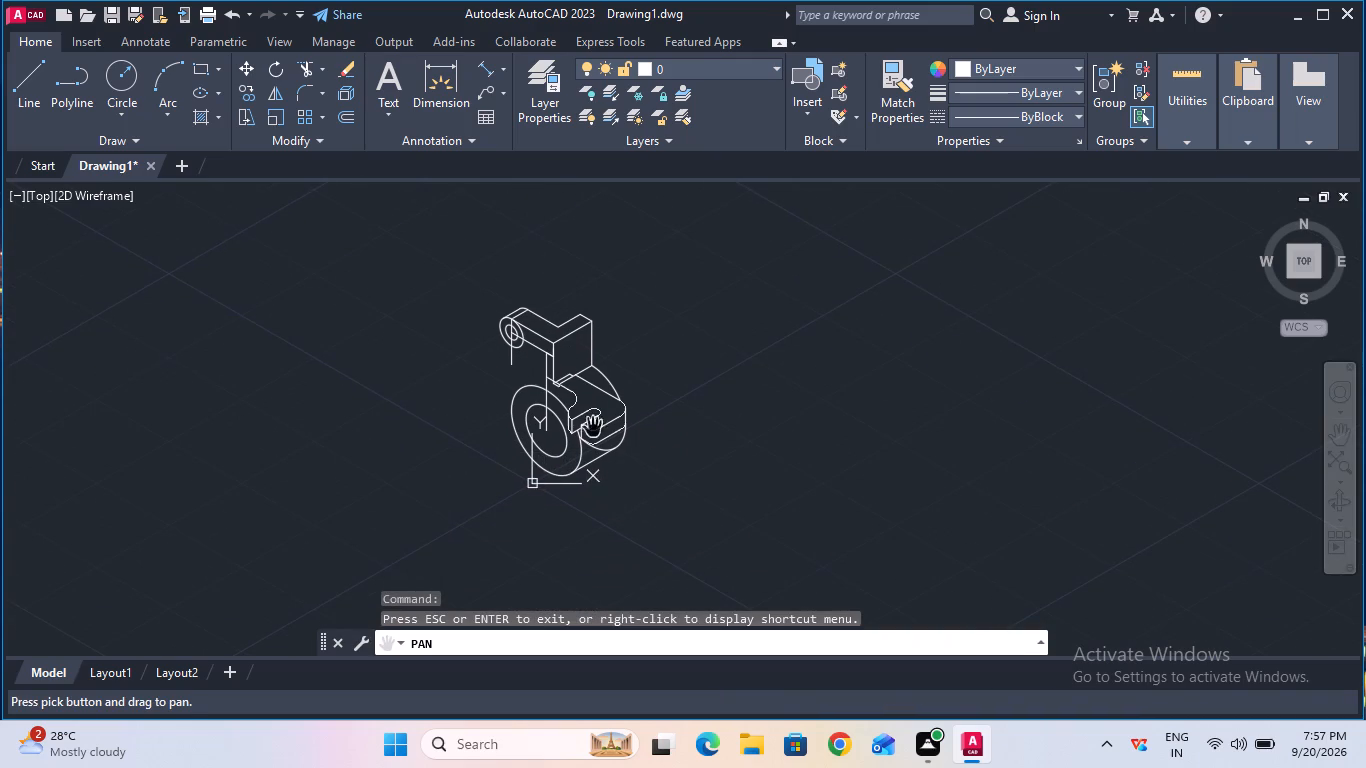
ctrl+scroll(578, 425, up, 3)
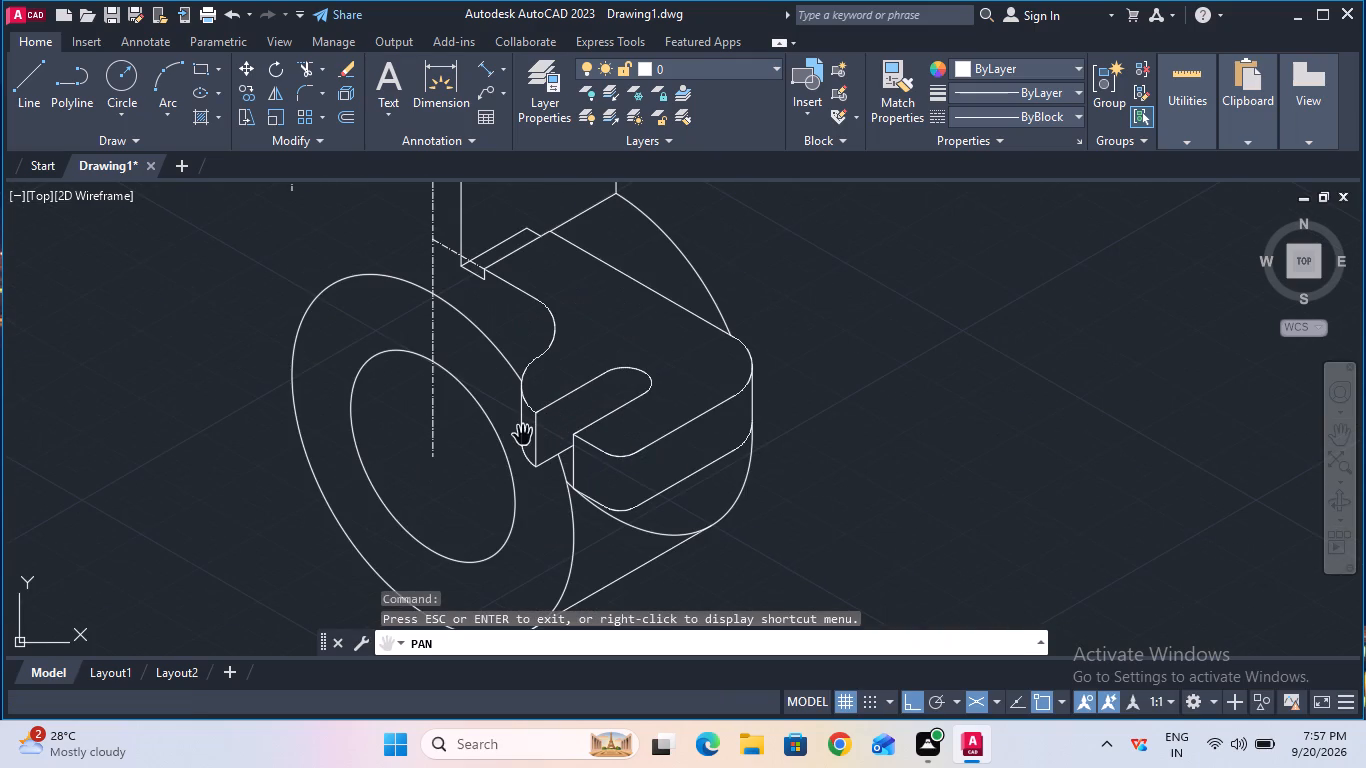
key(Escape)
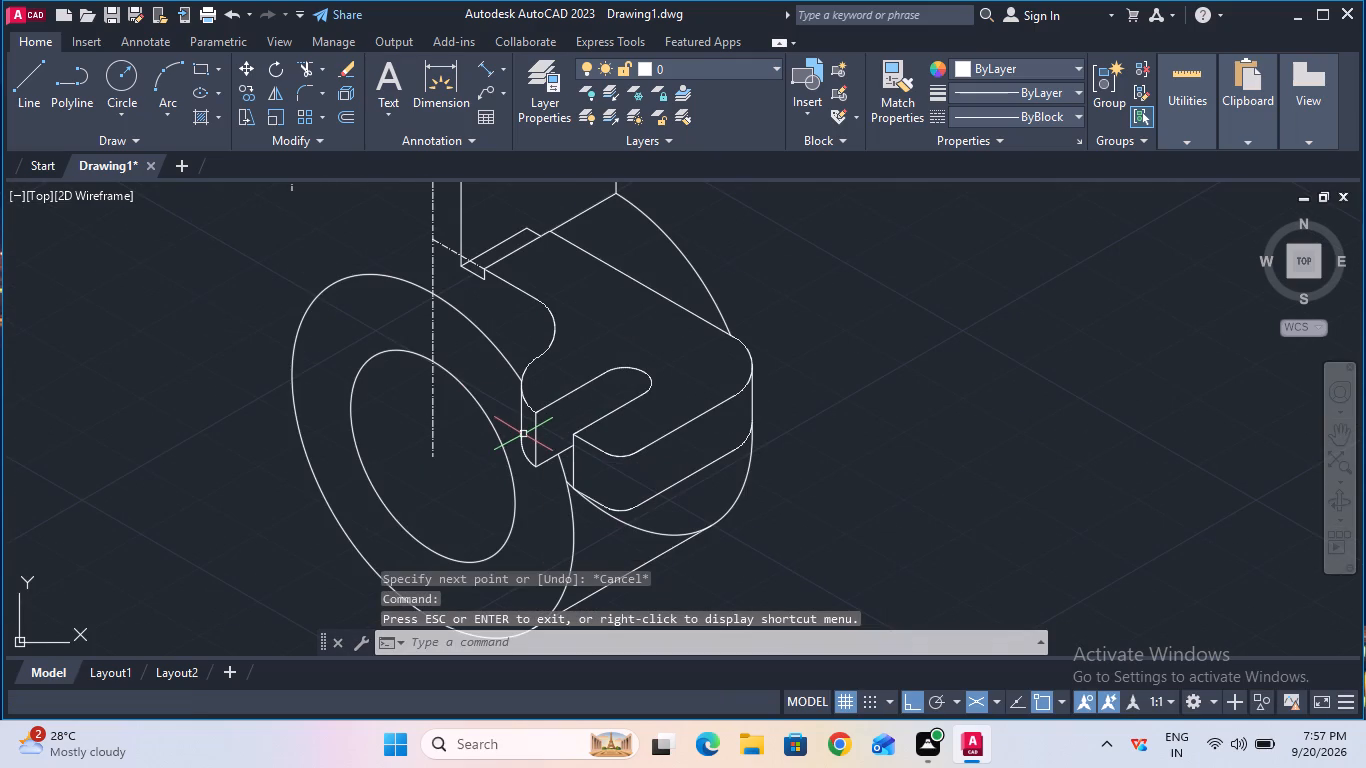
click(309, 64)
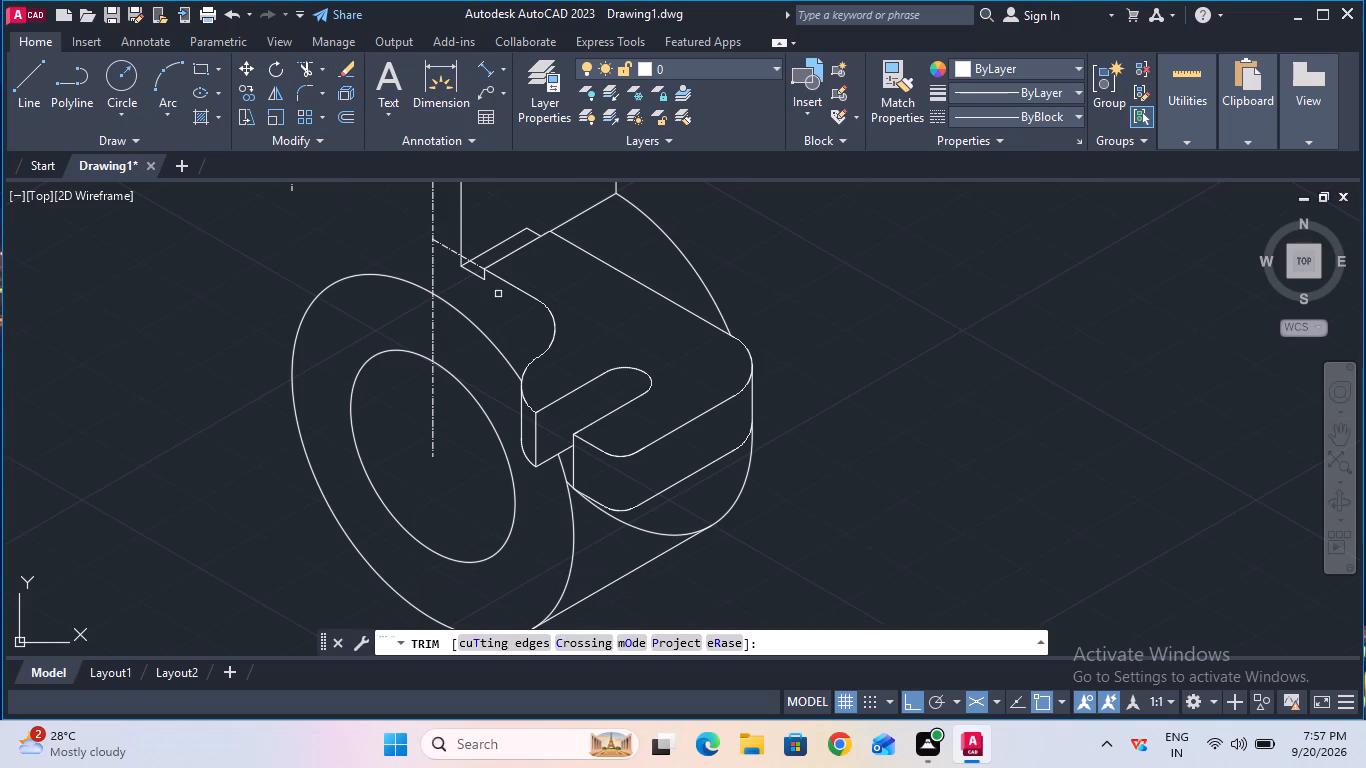
click(623, 520)
ctrl+scroll(576, 484, up, 2)
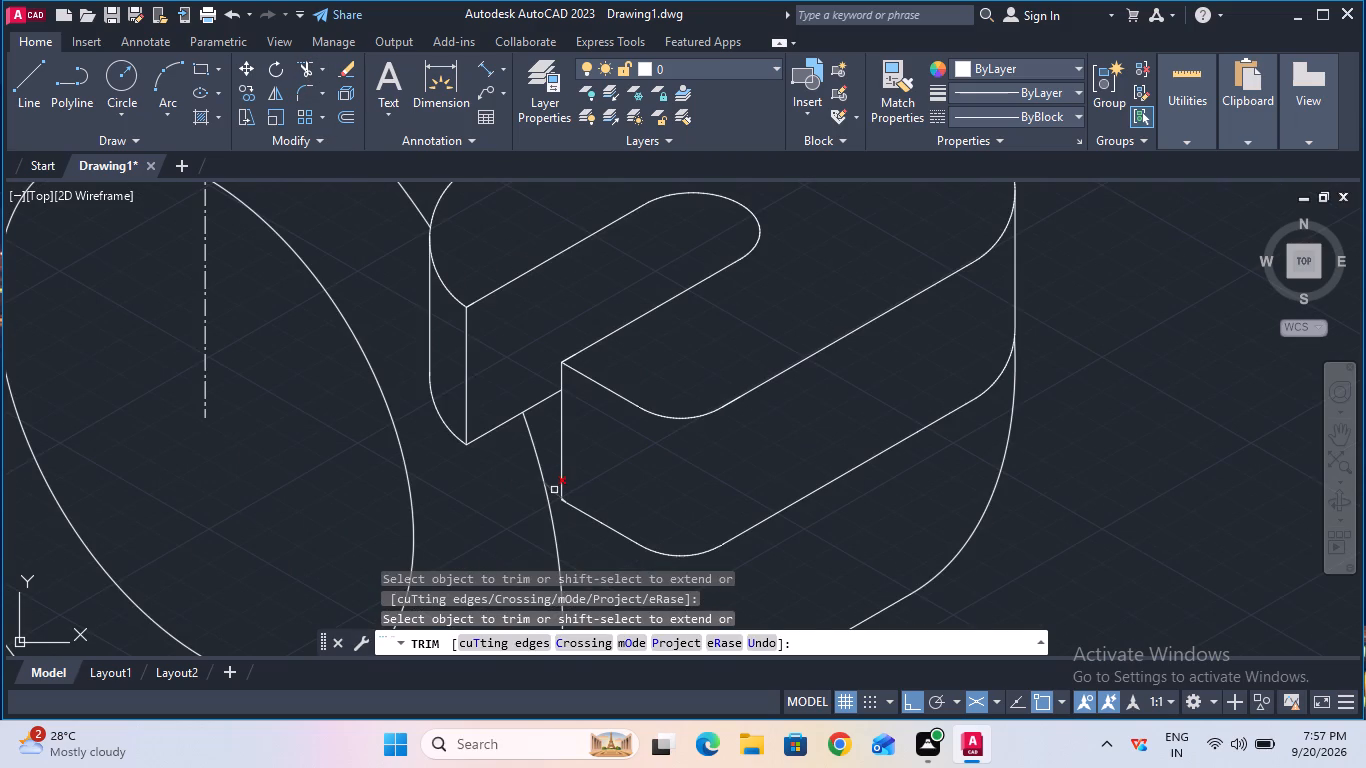
click(554, 490)
ctrl+scroll(554, 487, down, 4)
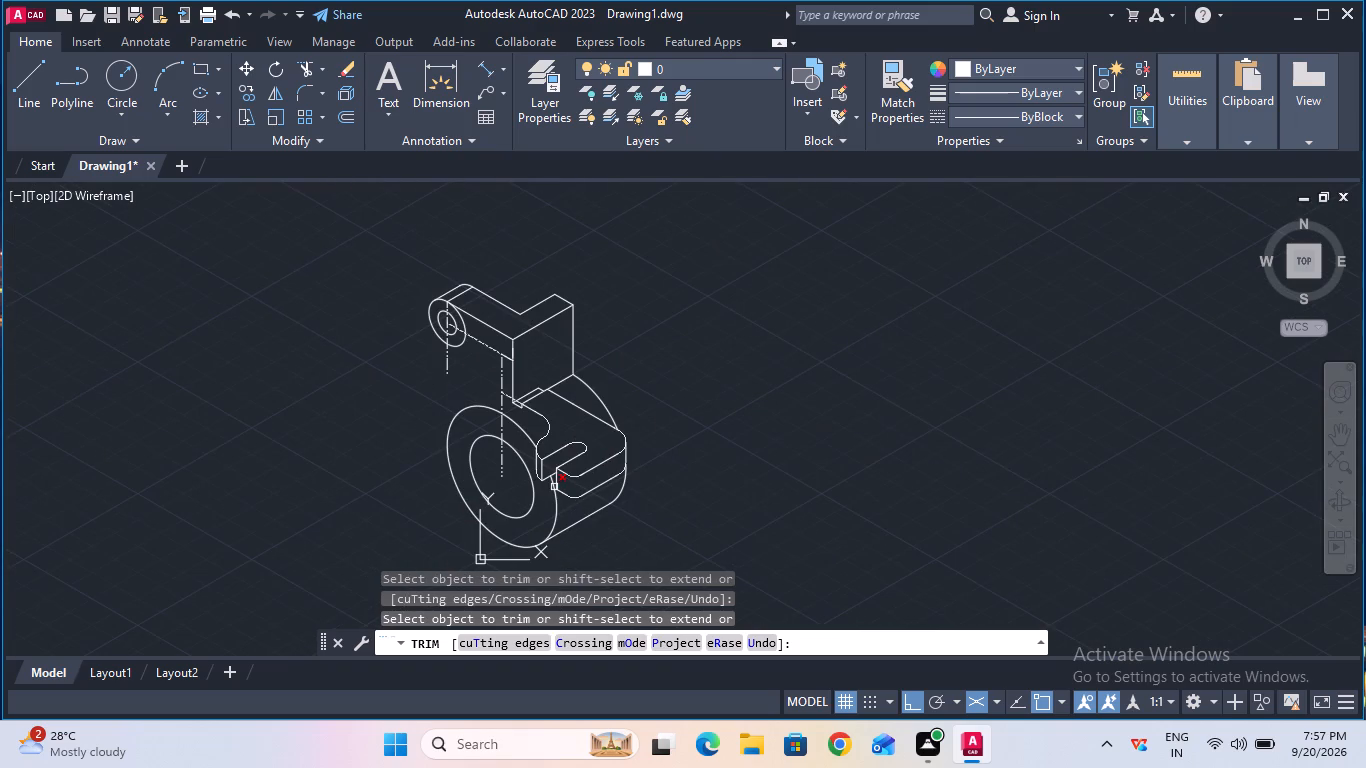
Copy the front outer isocircle 5 units toward the rear along the cylinder's axis, using its centre as base point.
scroll(554, 487, right, 1)
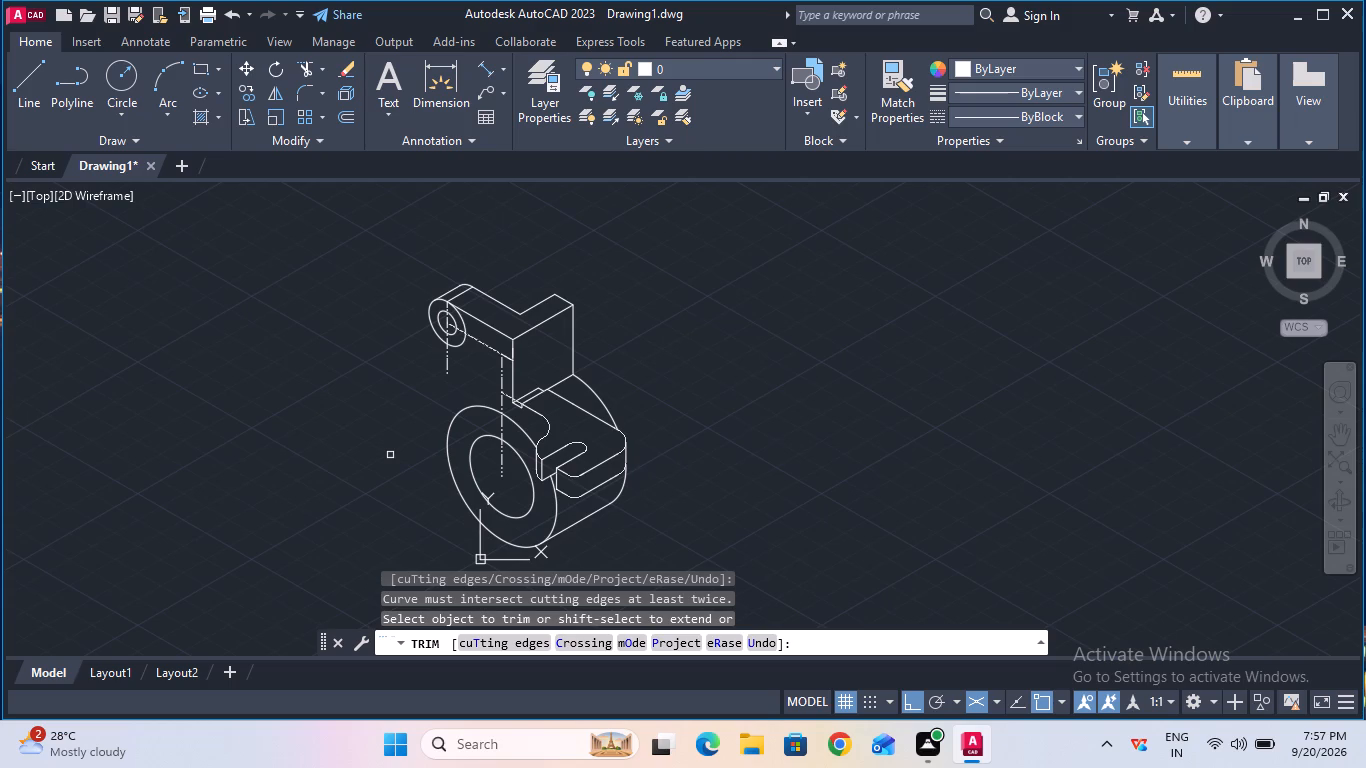
key(Escape)
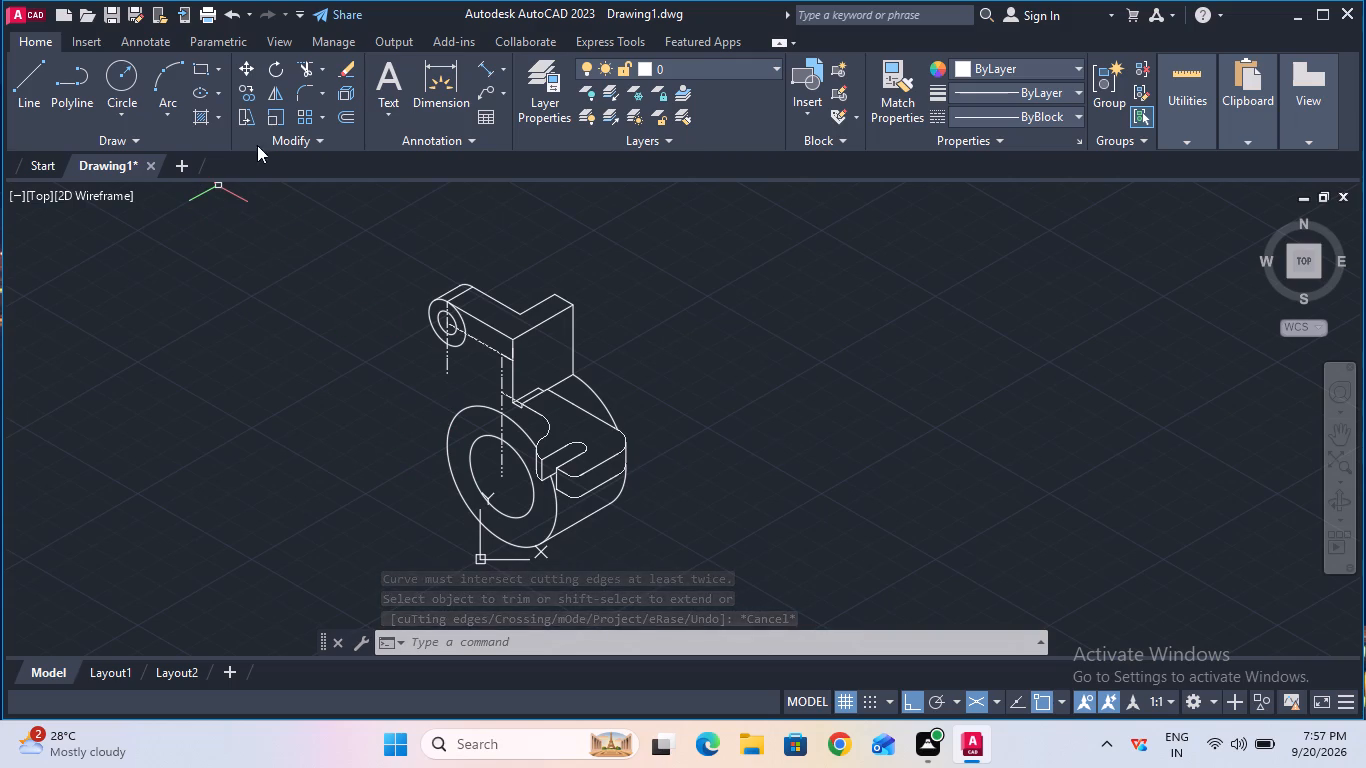
click(249, 88)
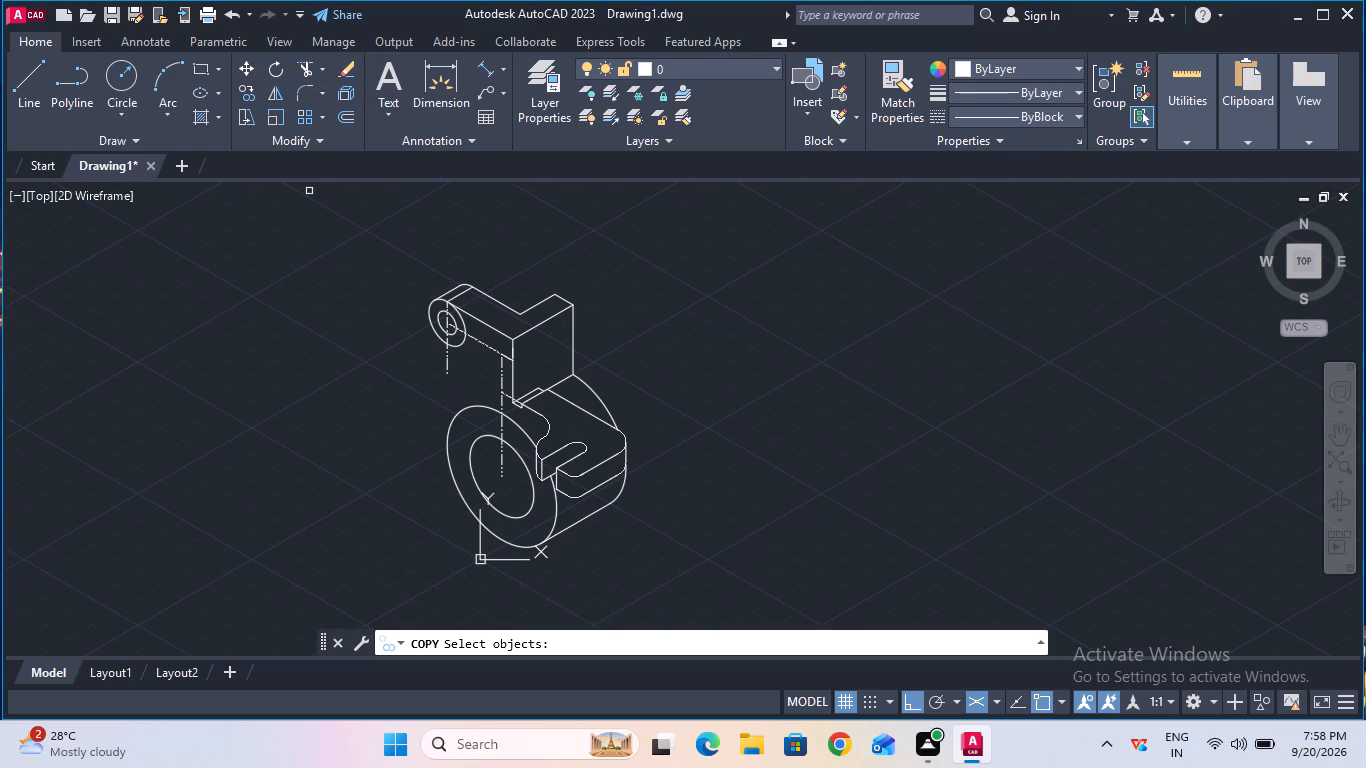
click(450, 434)
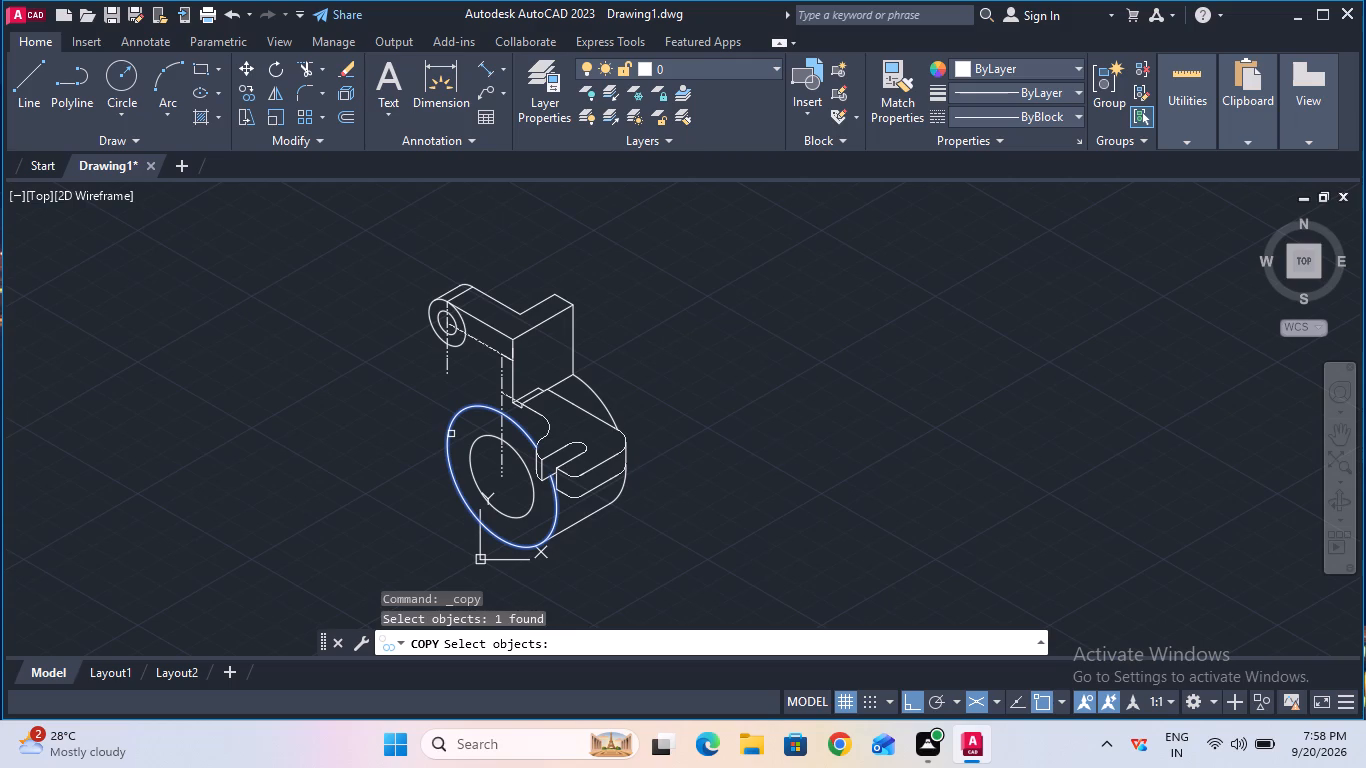
key(5)
key(BackSpace)
key(Return)
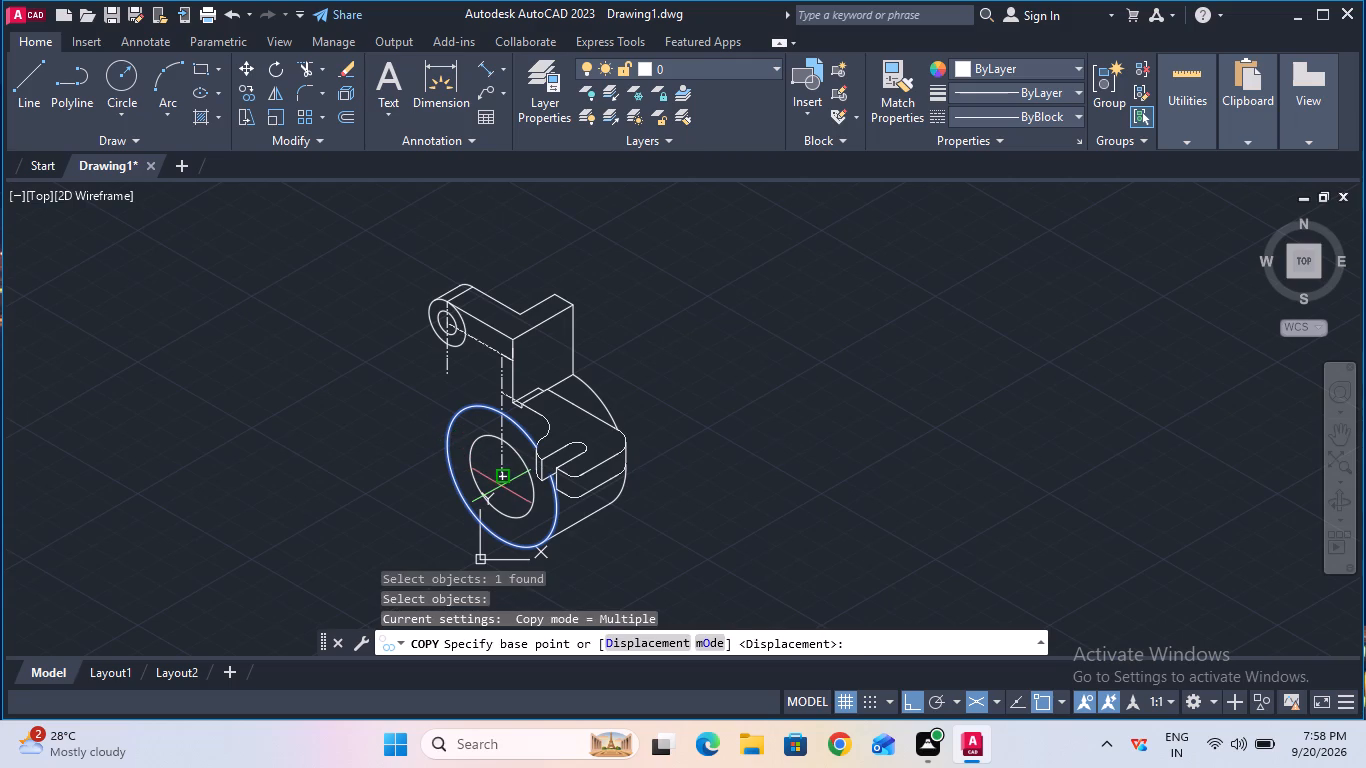
click(501, 482)
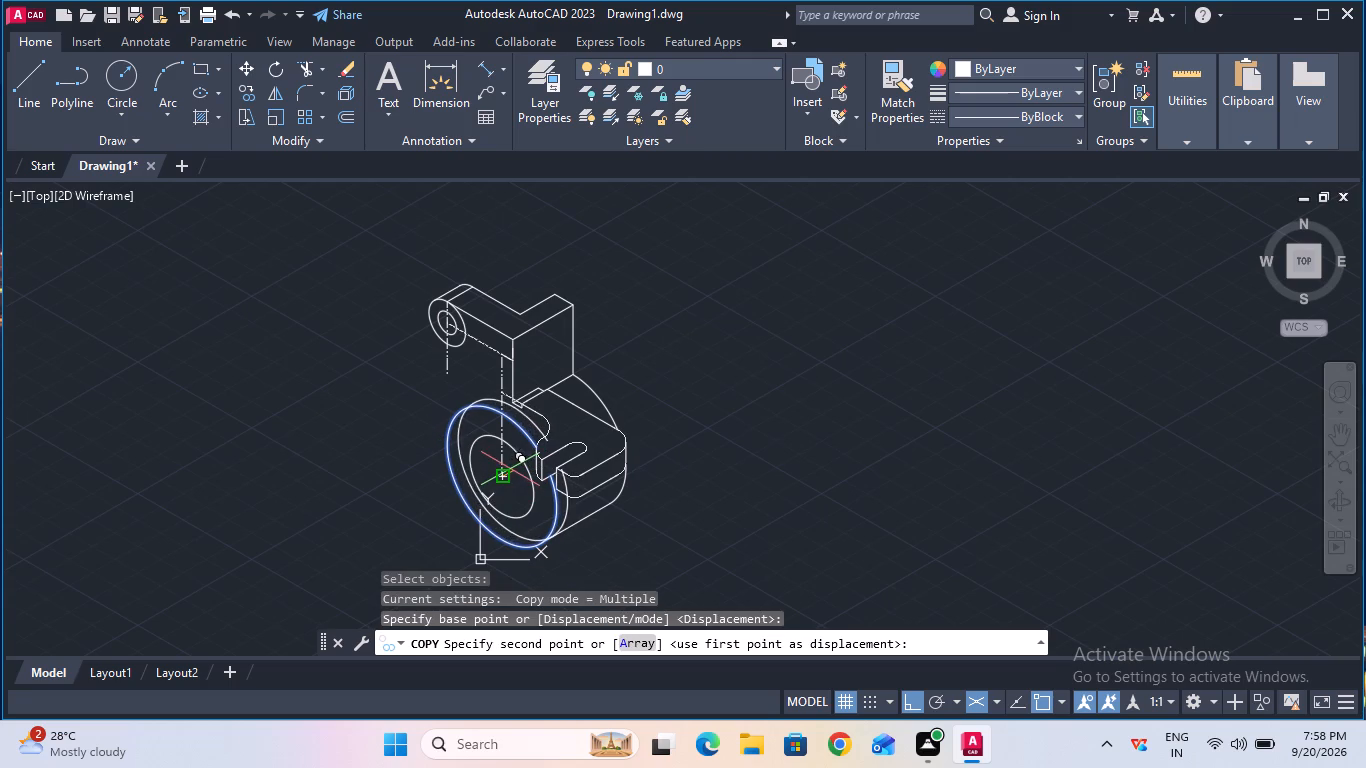
key(5)
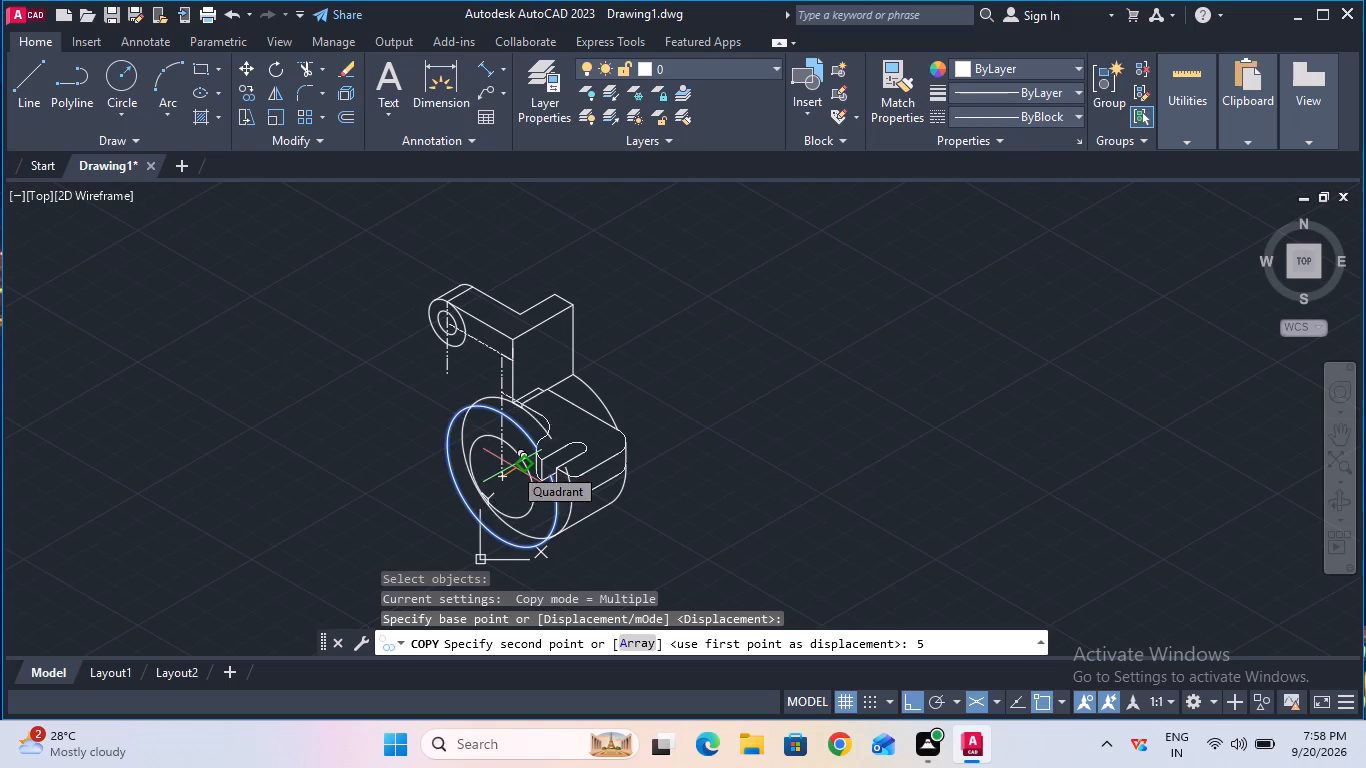
key(Return)
key(Escape)
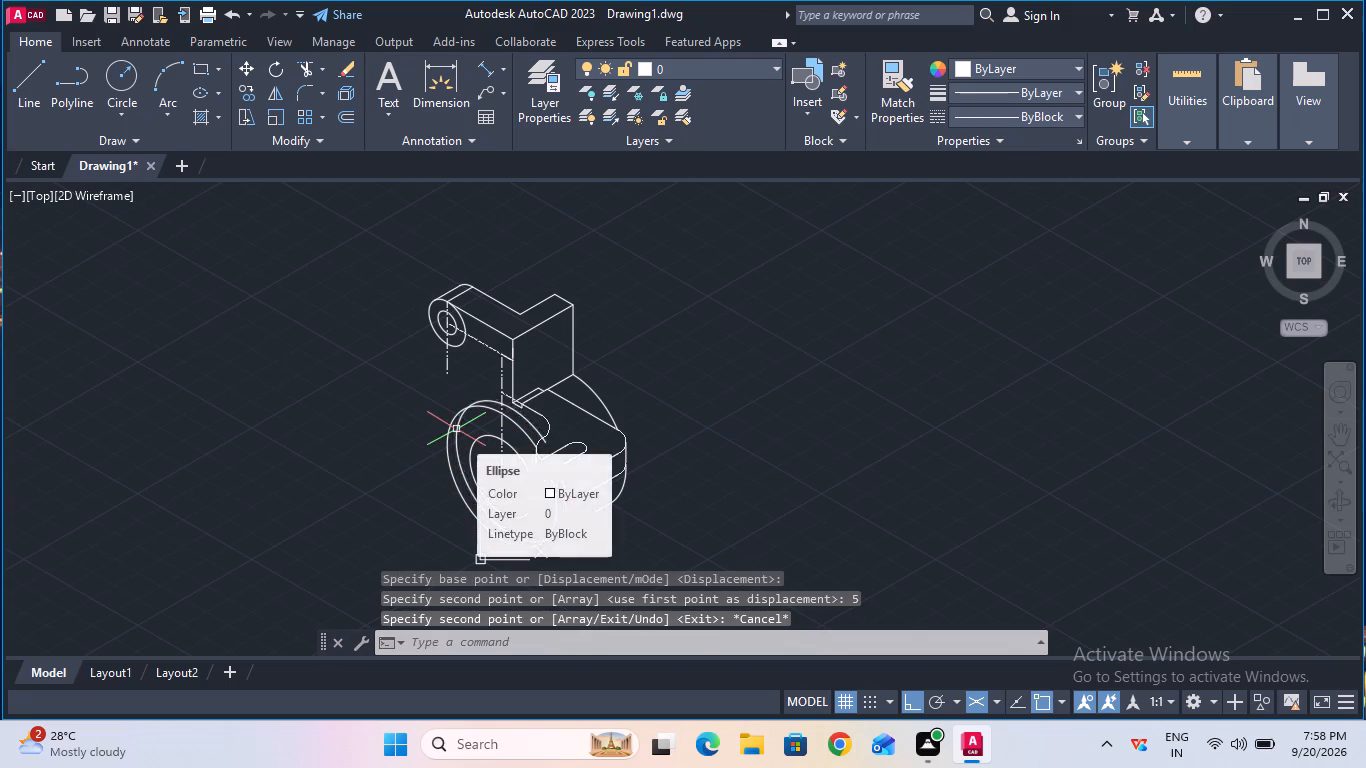
Trim the copied isocircle's end overlapping the slotted plate's rounded near corner and its portion inside the front outer isocircle.
ctrl+scroll(456, 429, up, 2)
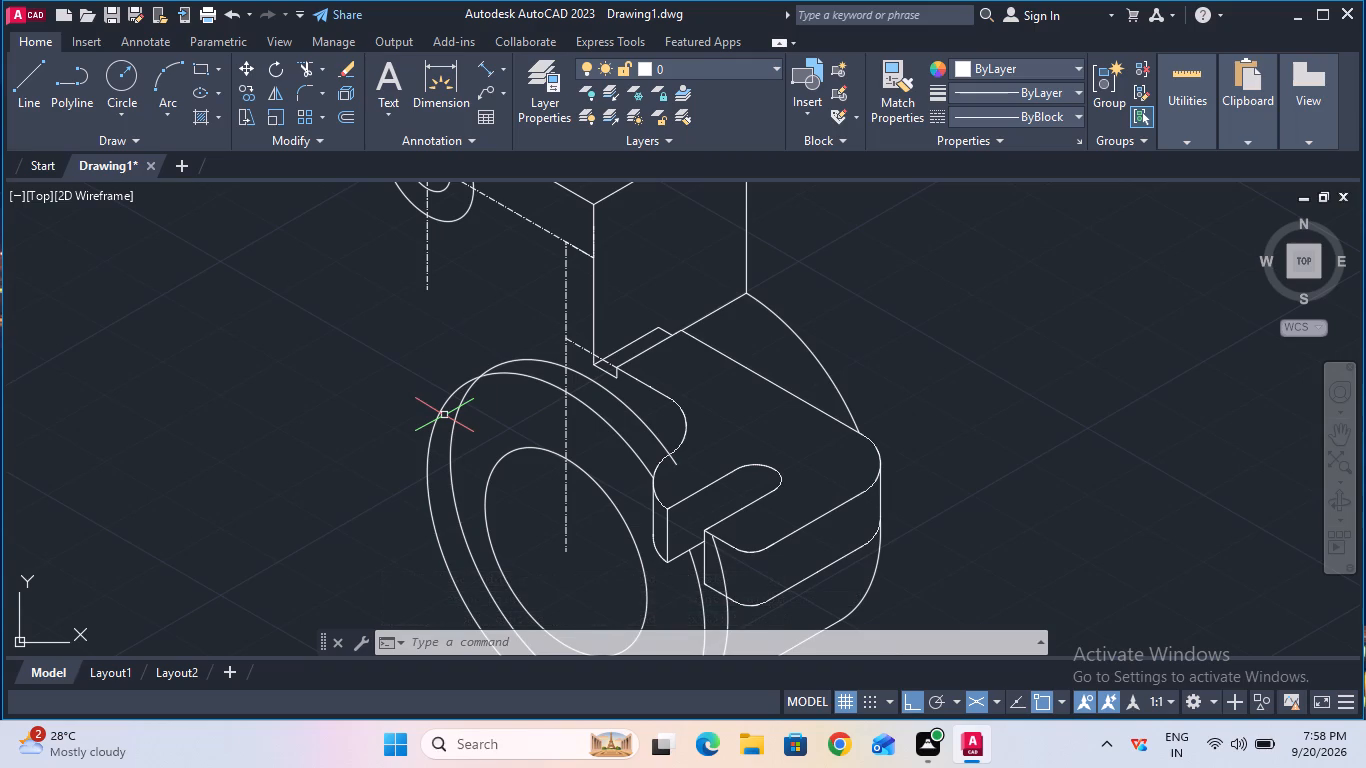
click(310, 67)
click(675, 462)
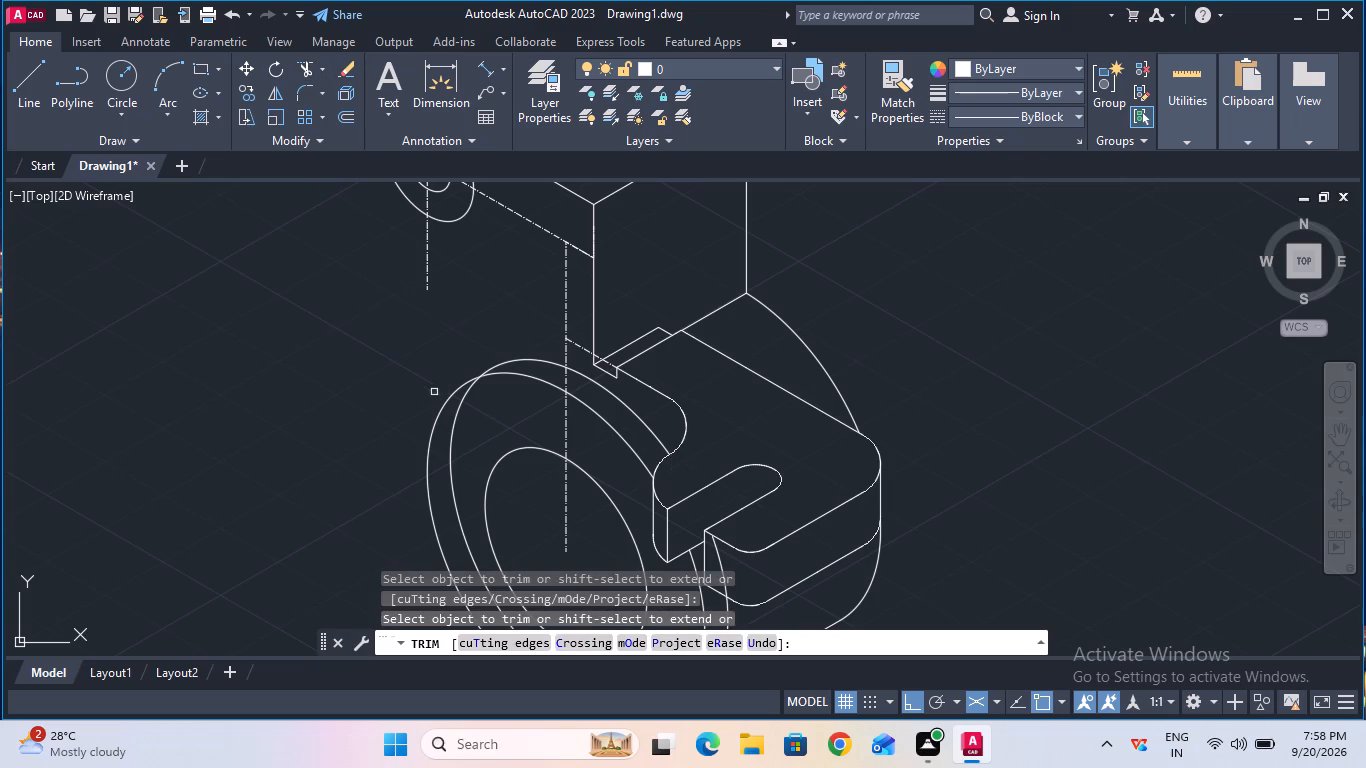
click(453, 447)
ctrl+scroll(455, 446, down, 1)
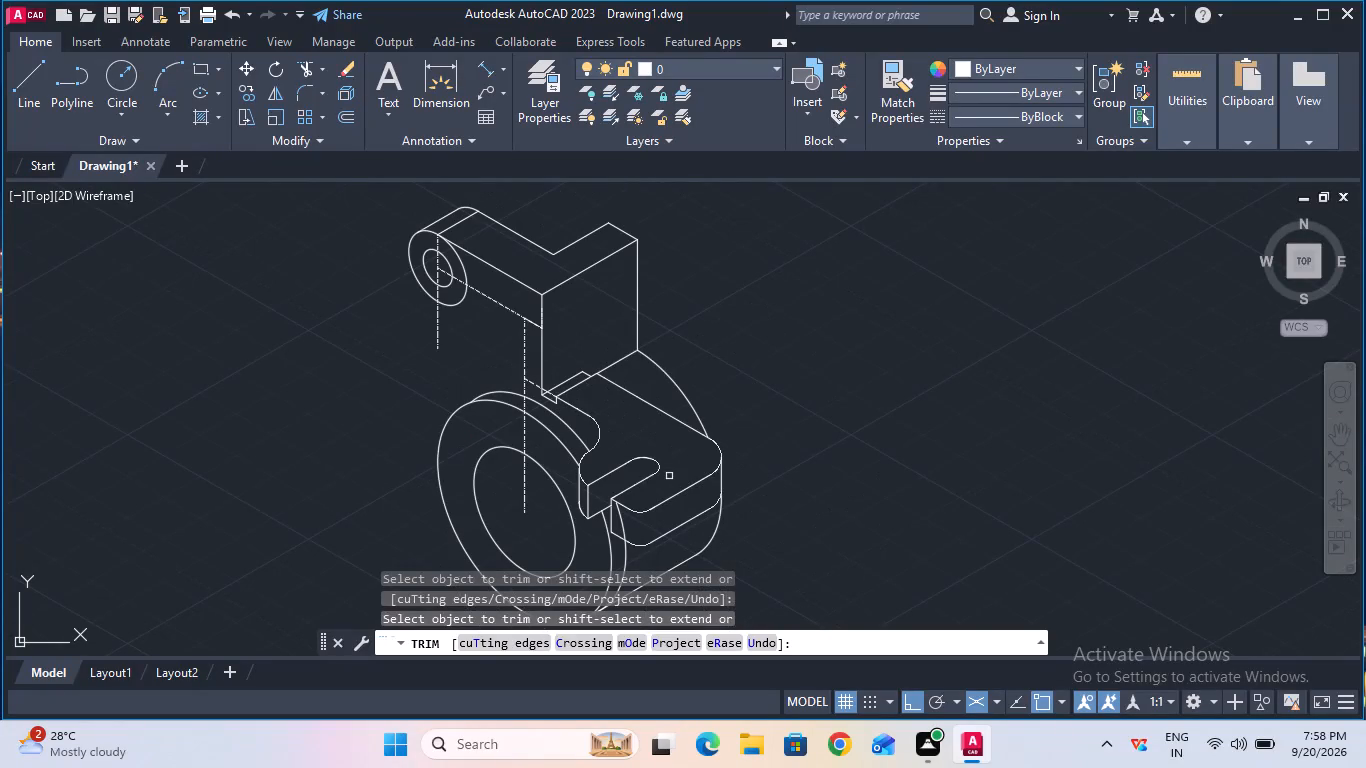
key(Escape)
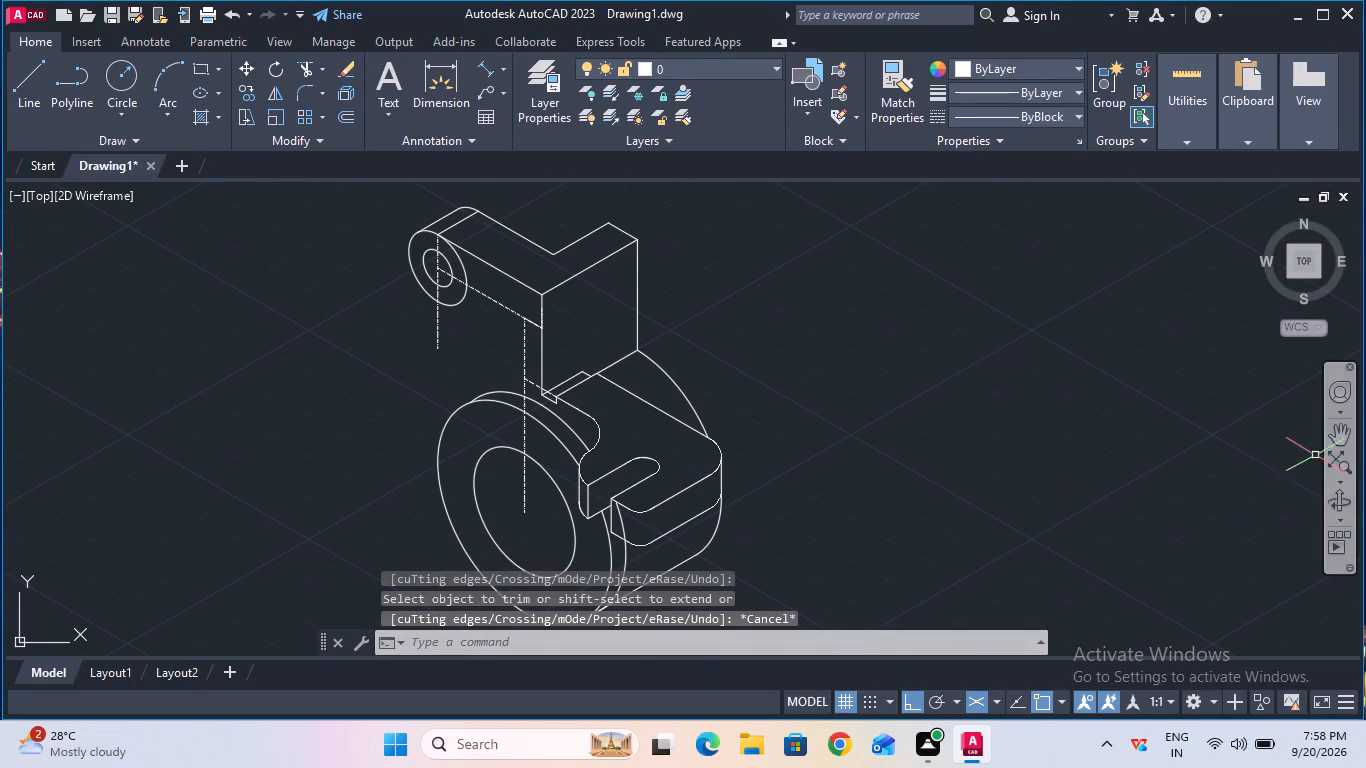
Trim the copied isocircle's portion across the slotted plate's front face beside the slot and remove its remaining piece below the plate.
click(1335, 441)
drag(804, 498, 827, 447)
key(Escape)
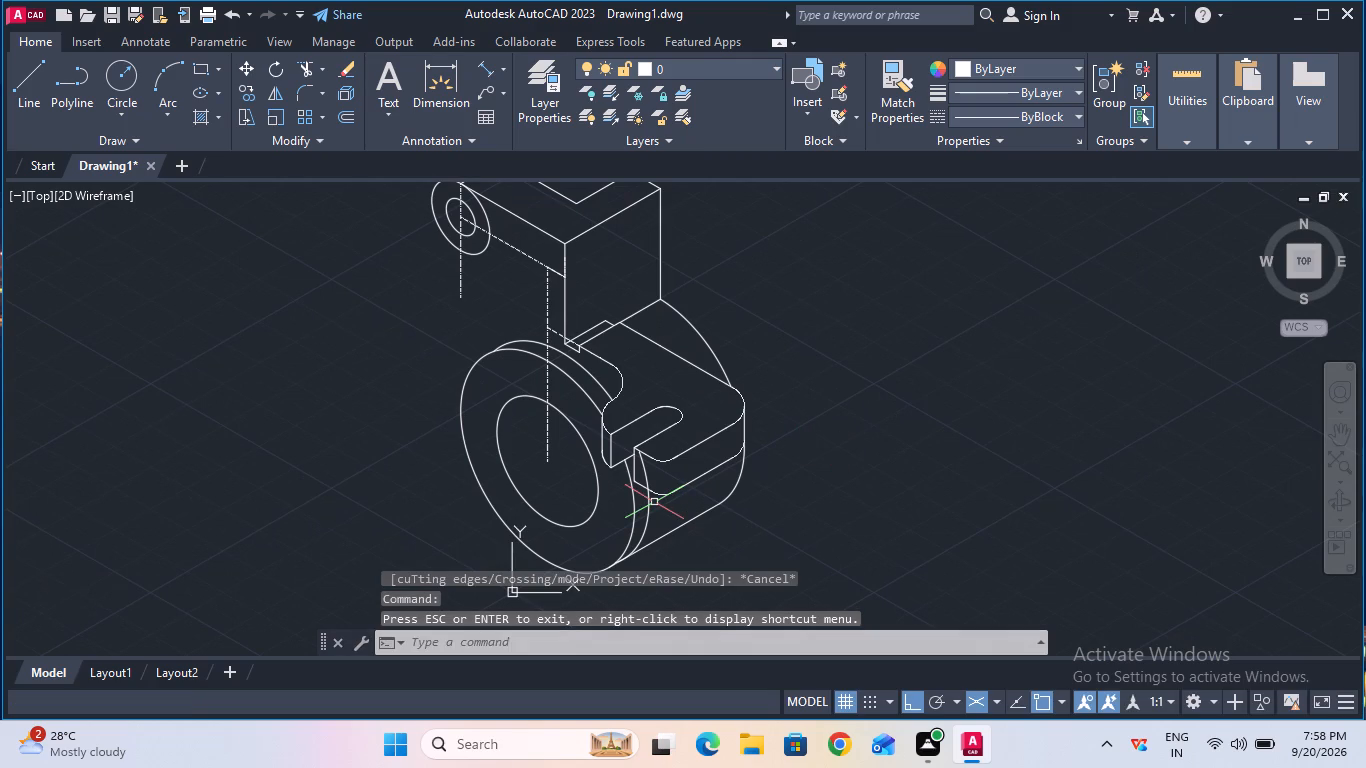
ctrl+scroll(653, 502, up, 1)
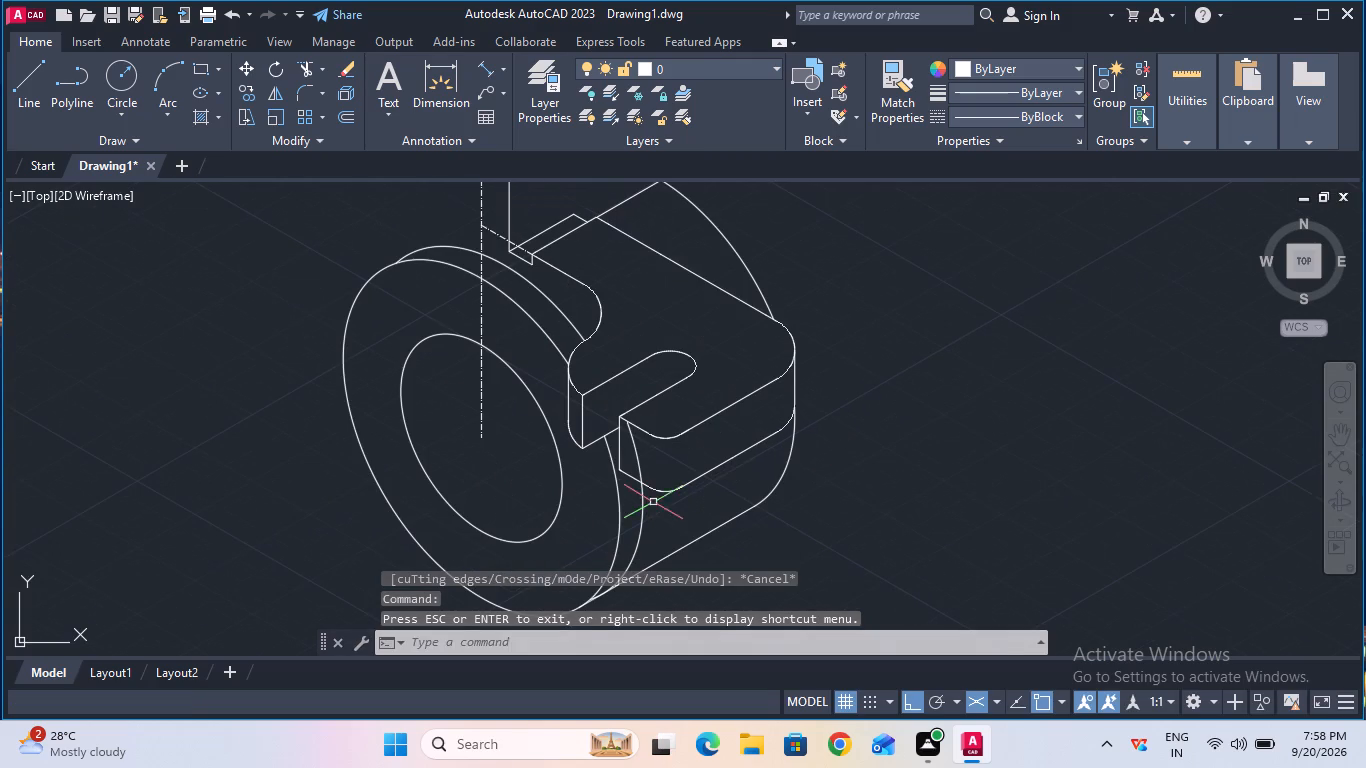
double_click(307, 70)
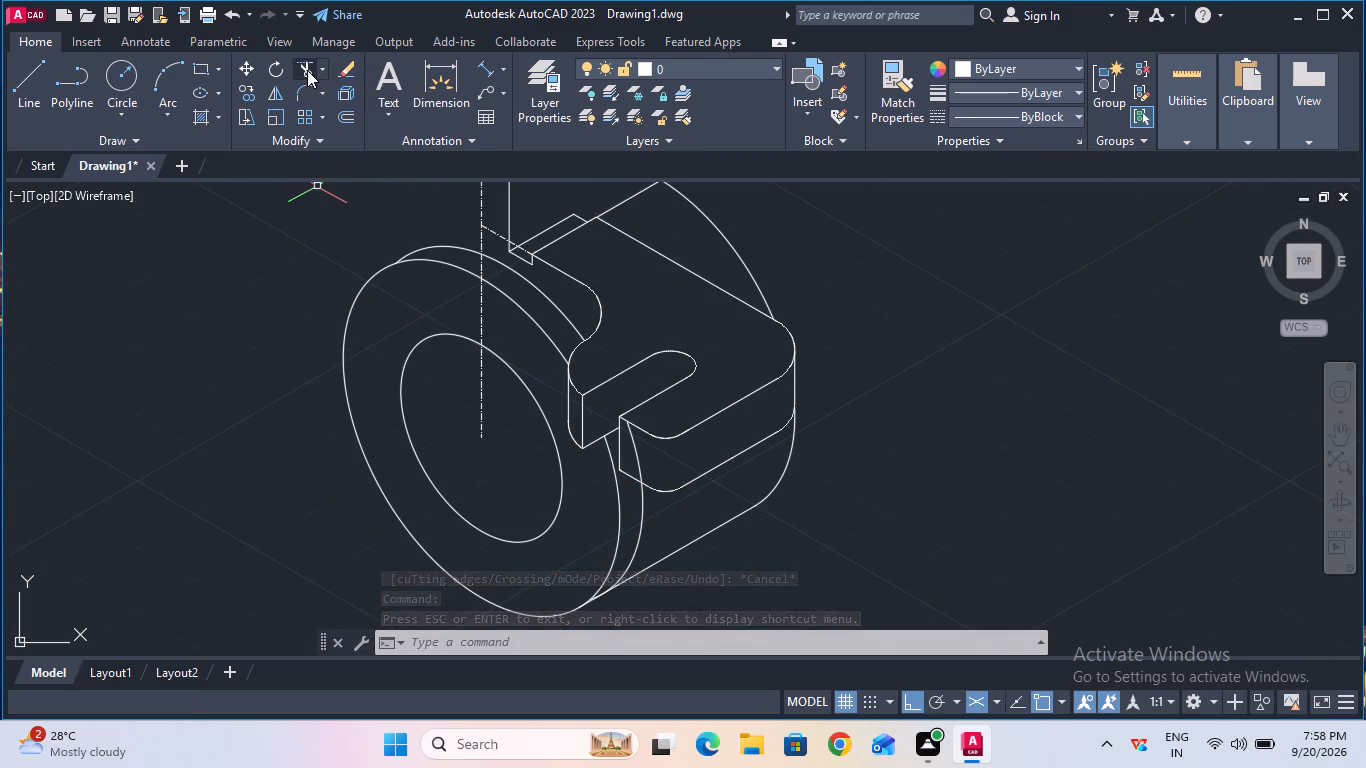
click(634, 451)
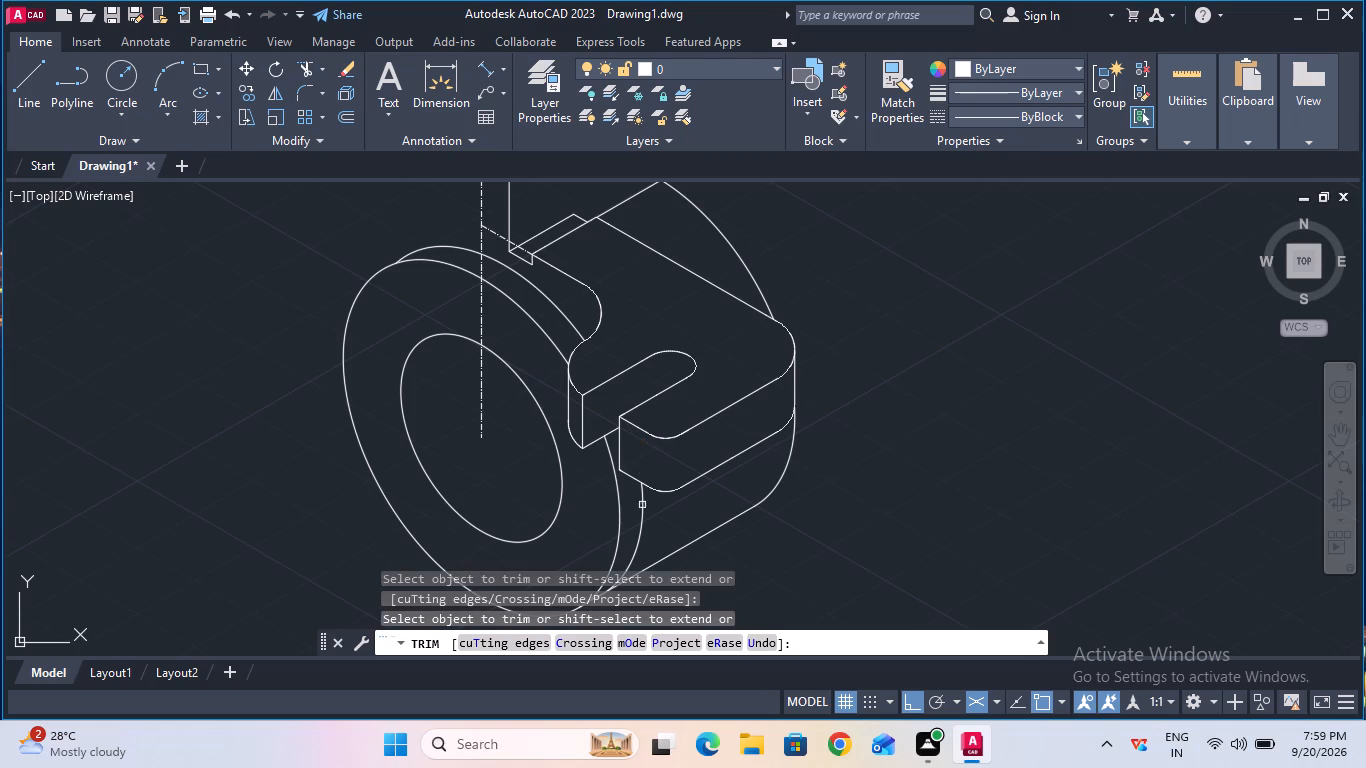
double_click(644, 526)
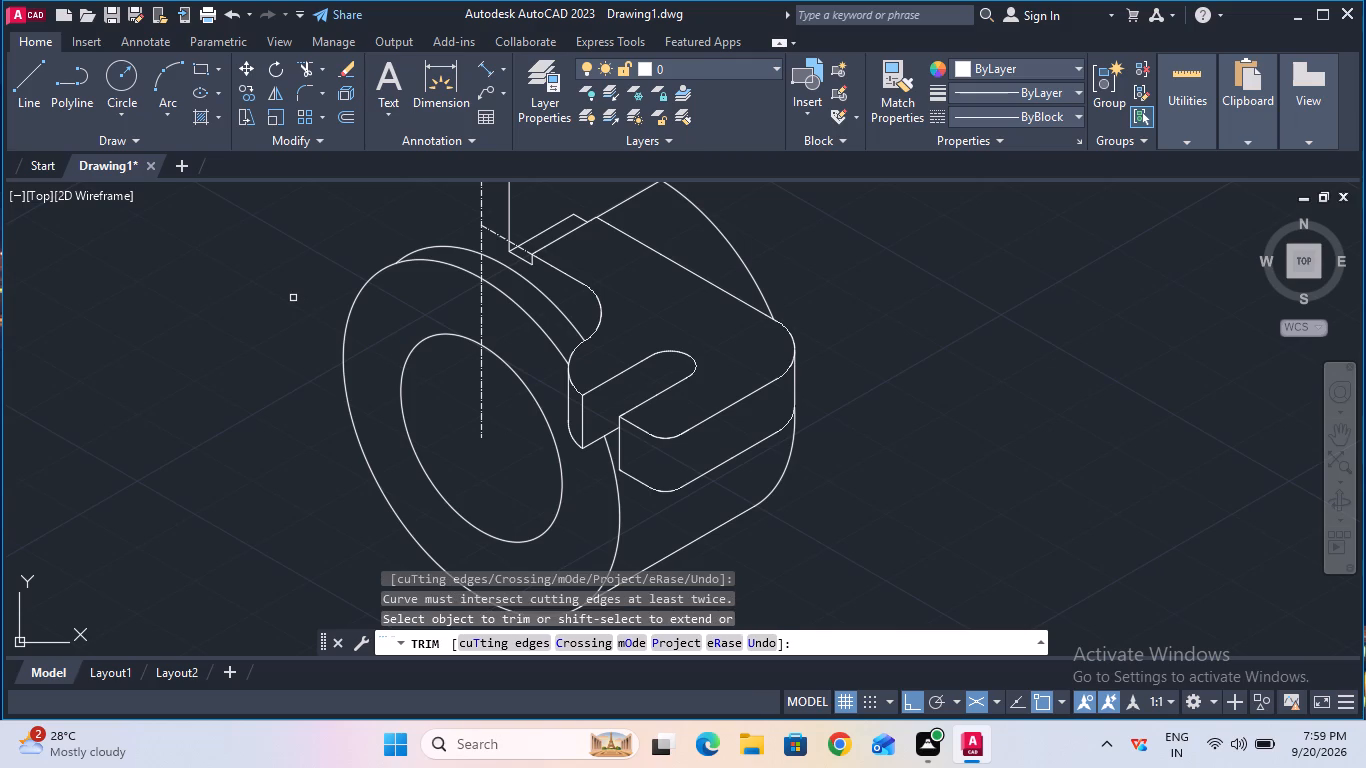
key(Escape)
Draw an 11-unit line in CENTER linetype from the lower end of the small boss's vertical centreline, along the 330° isometric direction.
ctrl+scroll(293, 298, down, 2)
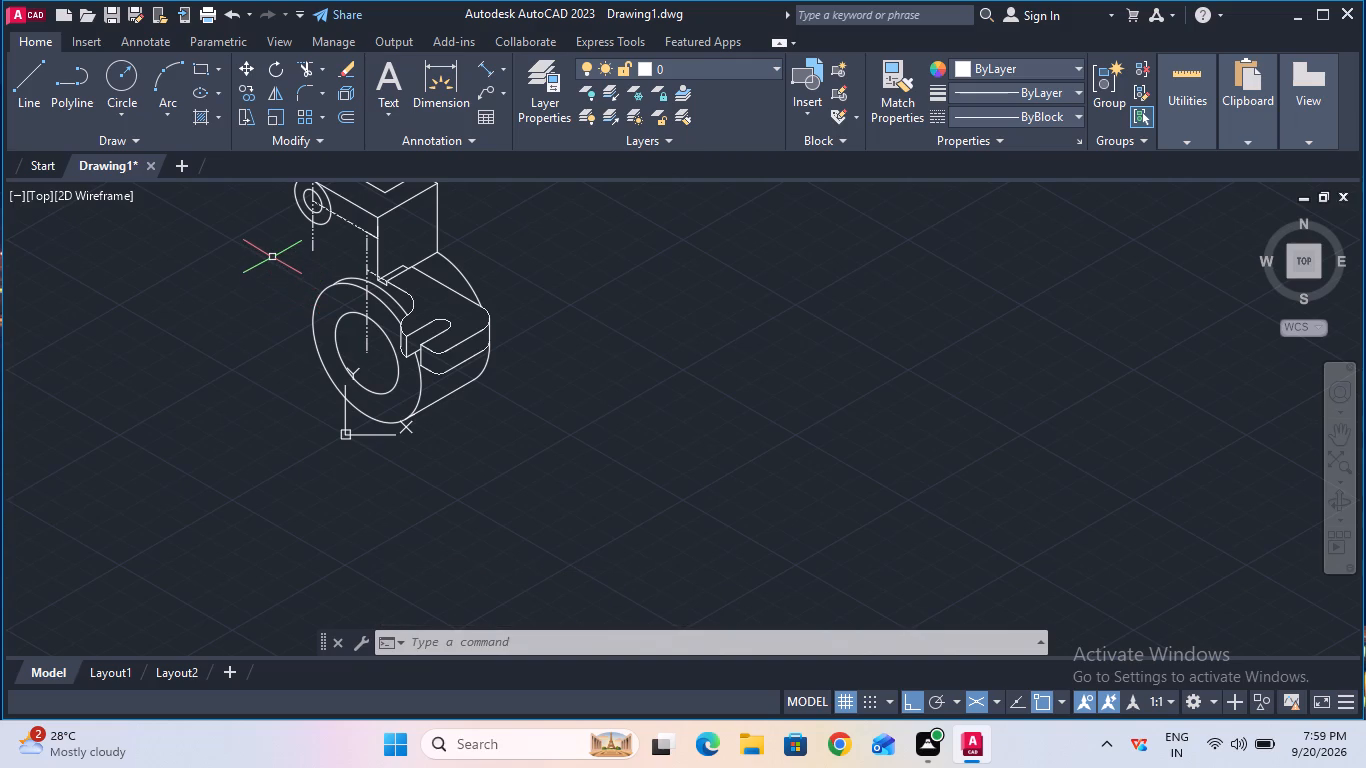
key(F5)
key(F5)
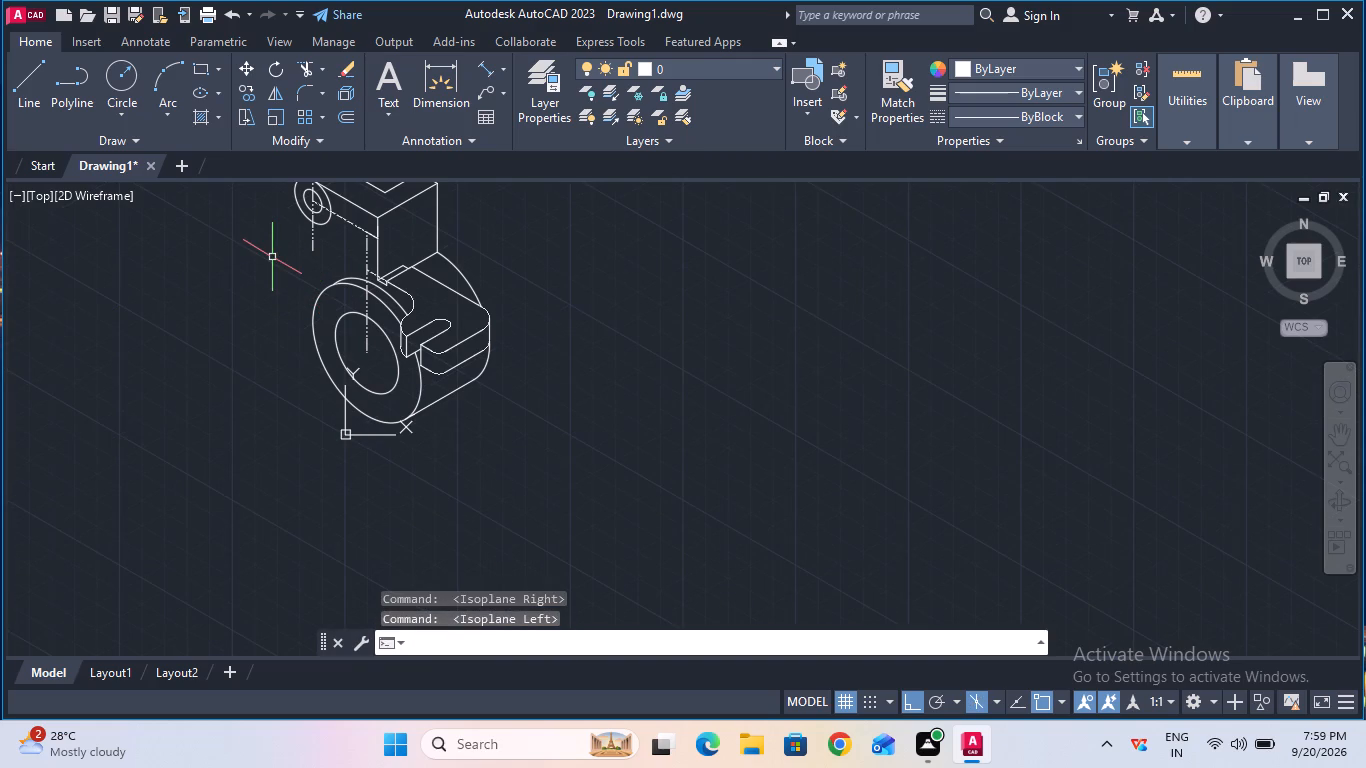
key(F5)
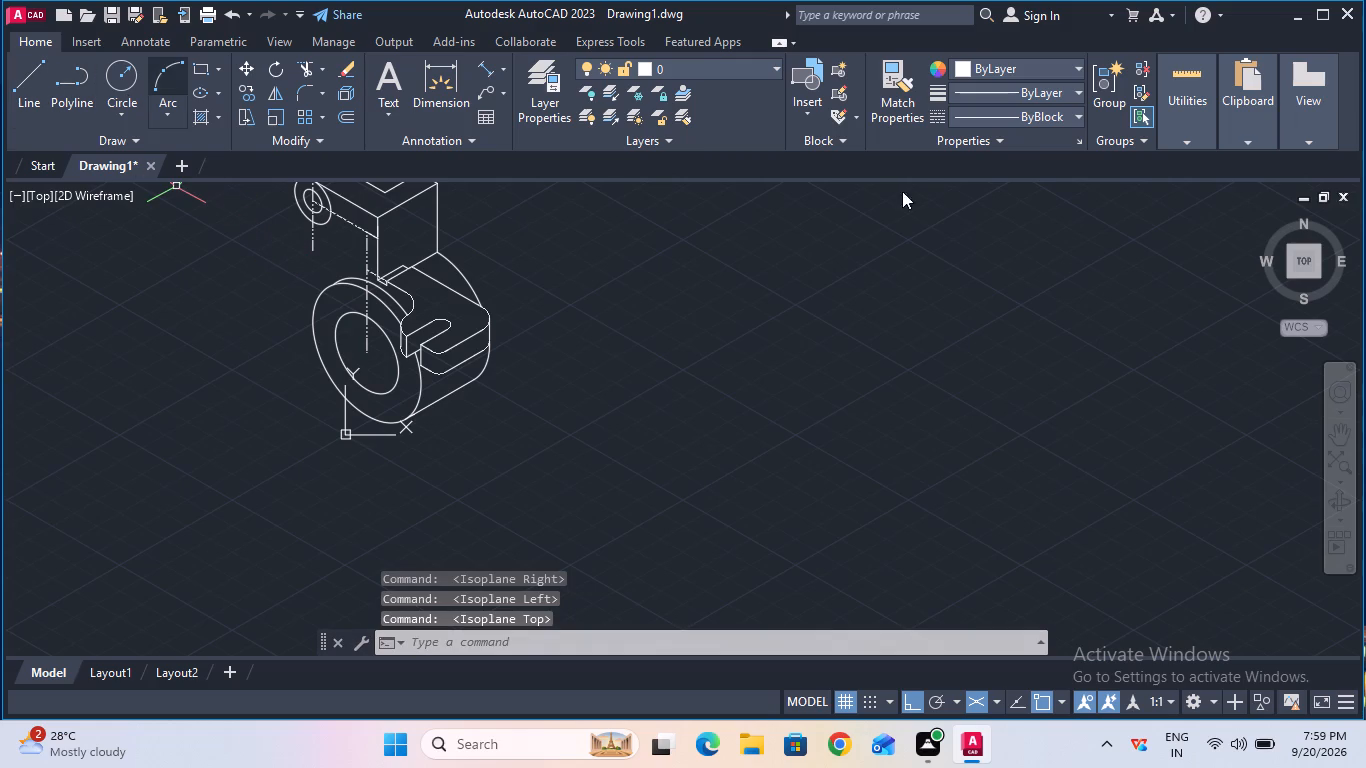
click(991, 112)
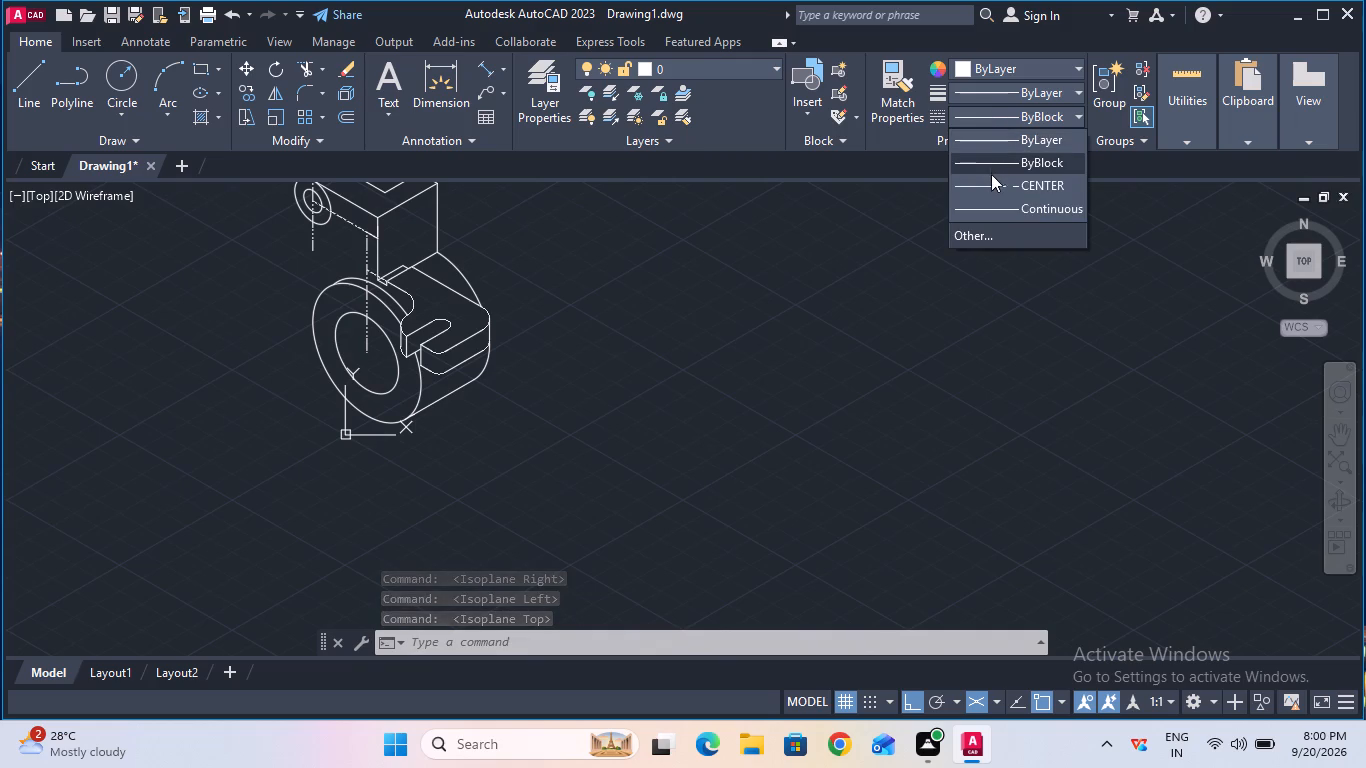
click(991, 177)
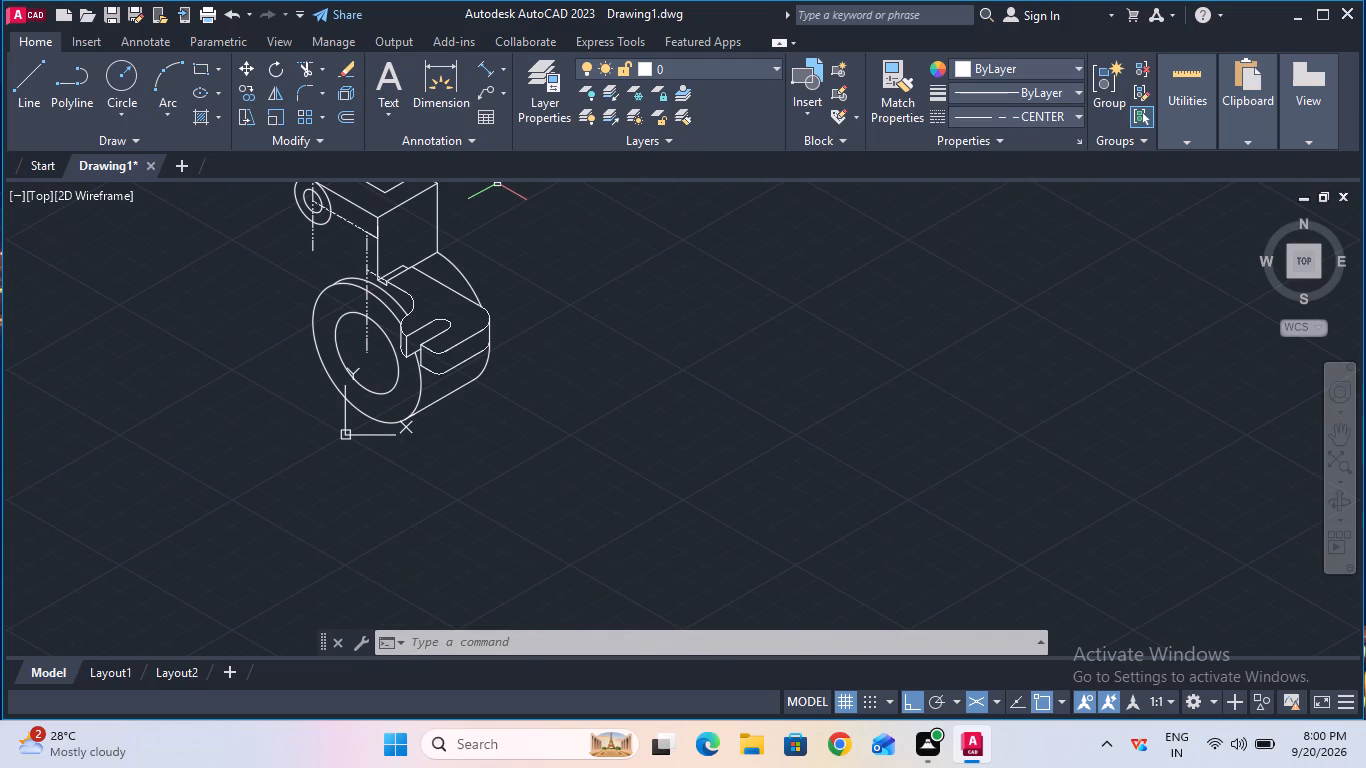
click(38, 114)
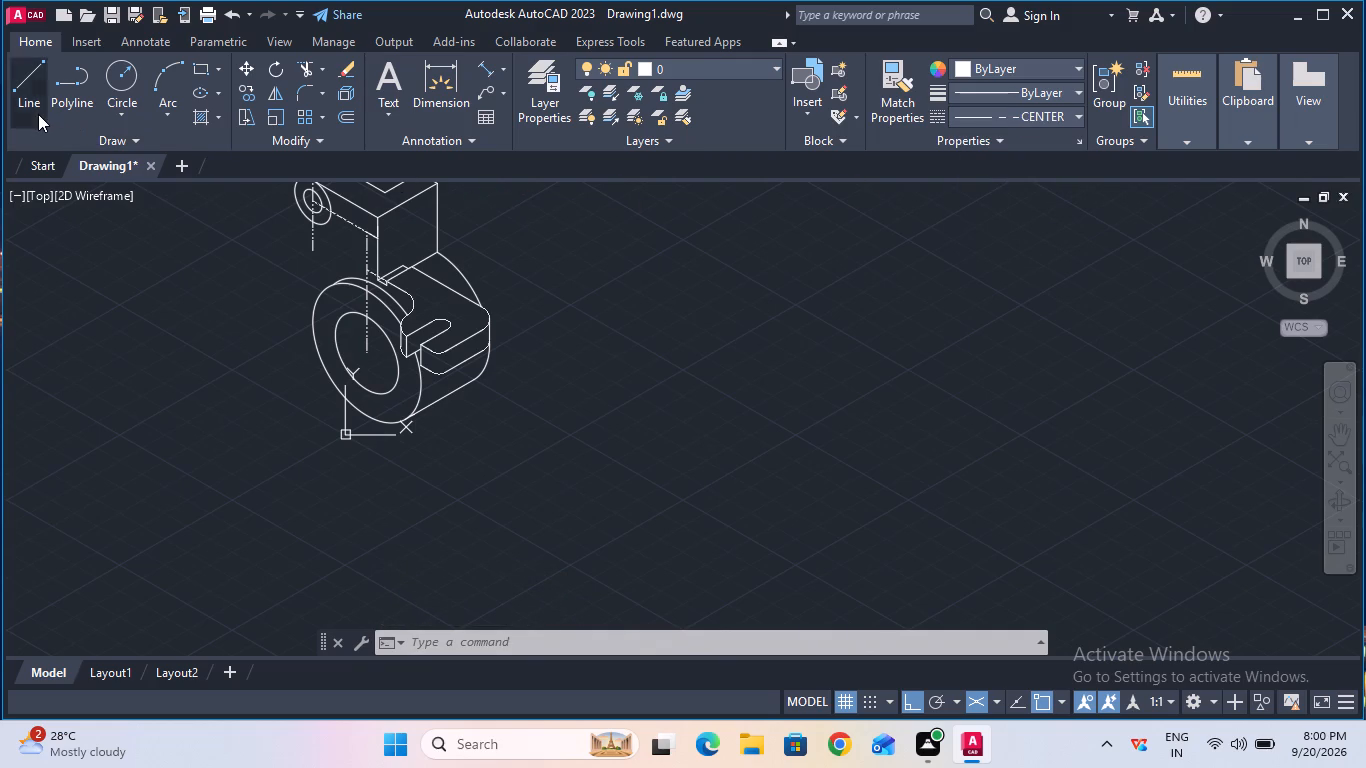
click(308, 252)
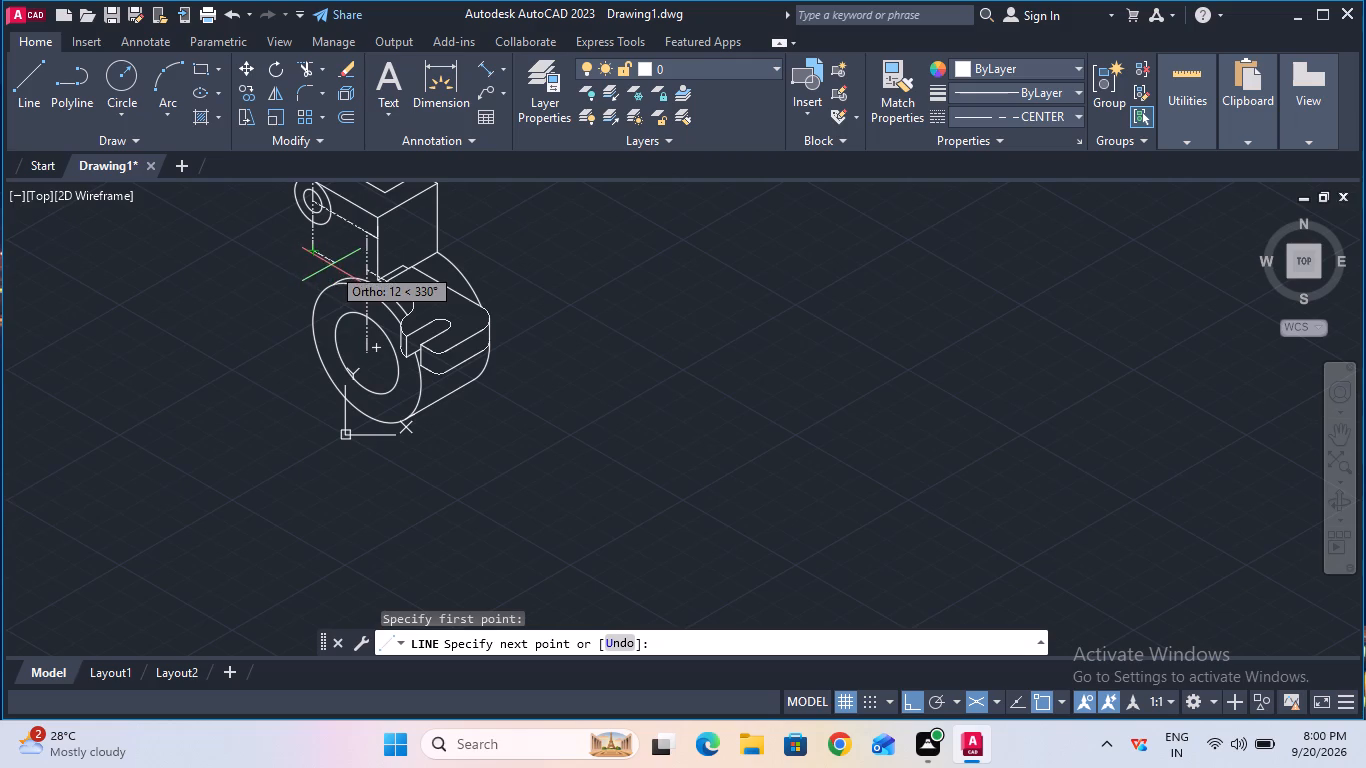
text(11)
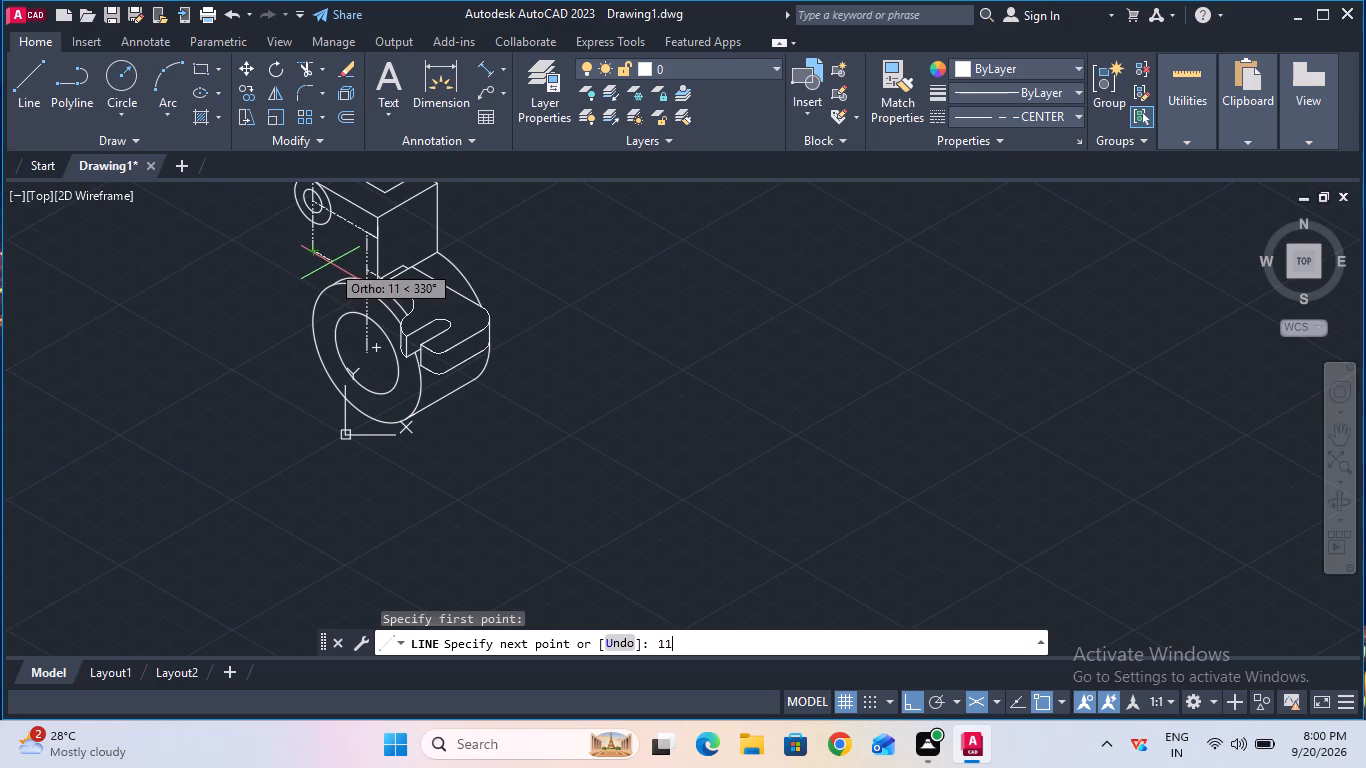
key(Return)
key(Escape)
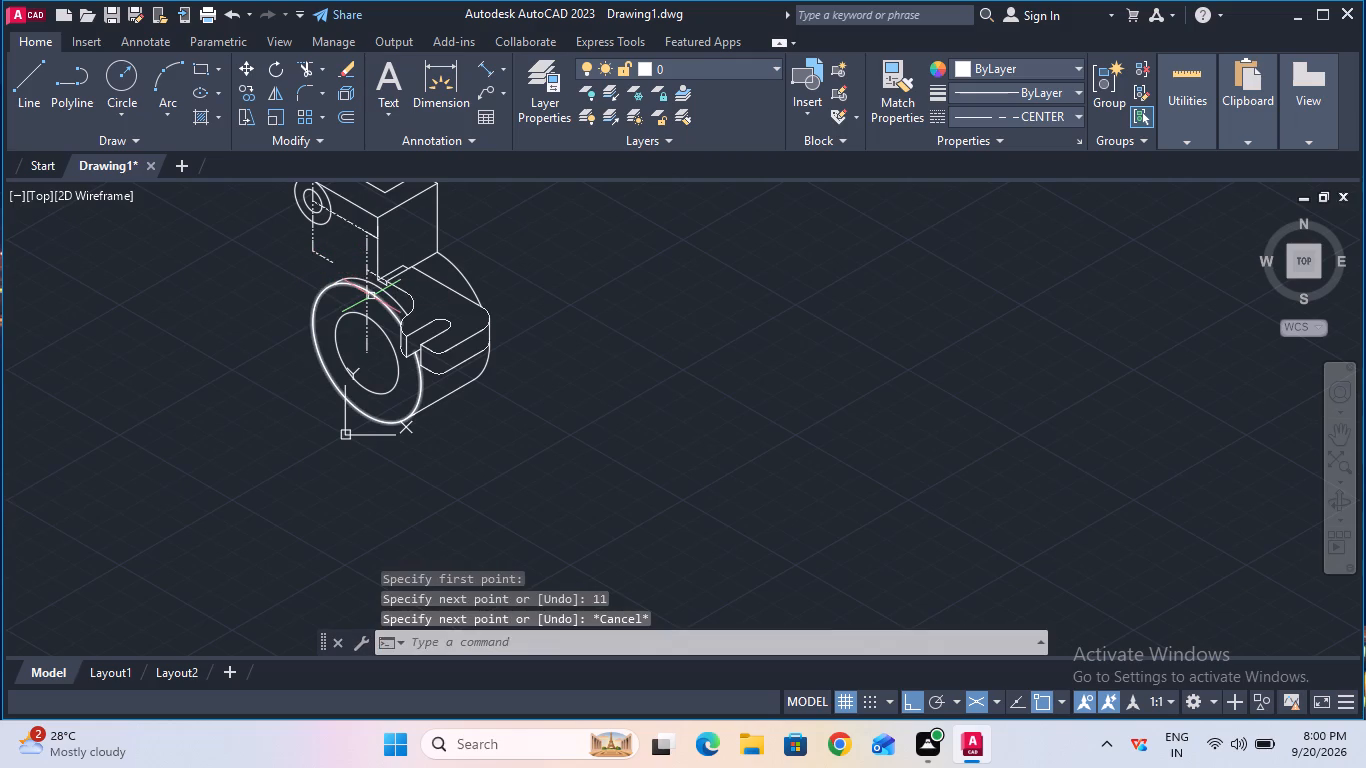
Extend the free end of the new 11-unit centreline toward the large cylinder's upper rim.
ctrl+scroll(333, 270, up, 1)
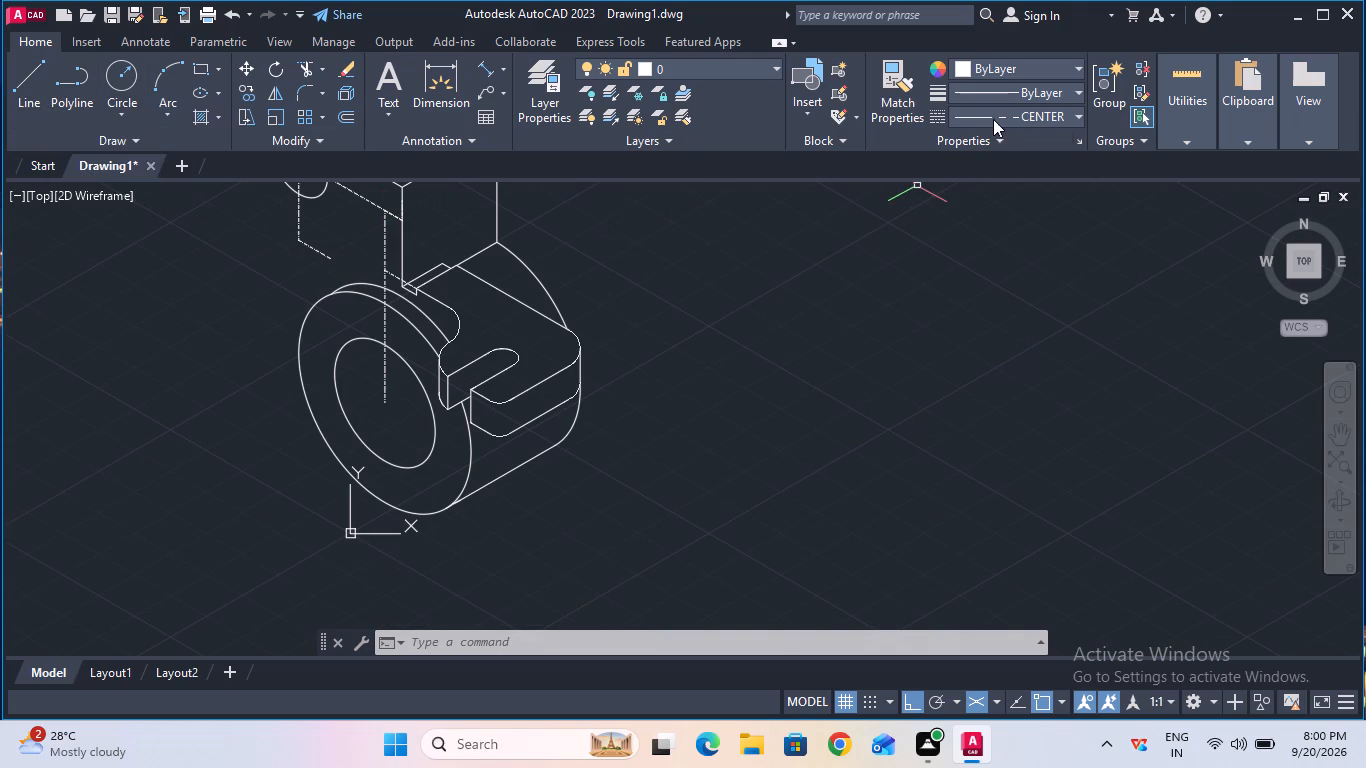
click(323, 69)
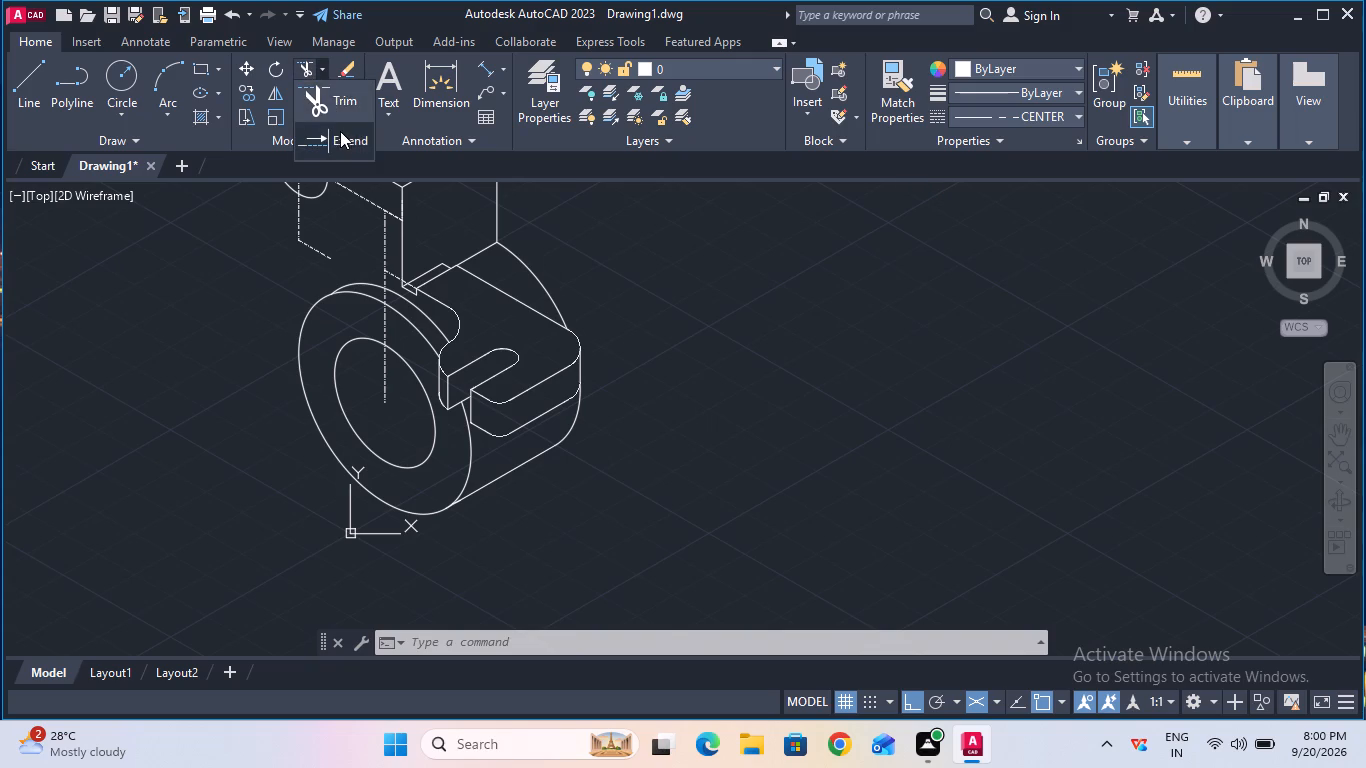
click(340, 131)
click(316, 253)
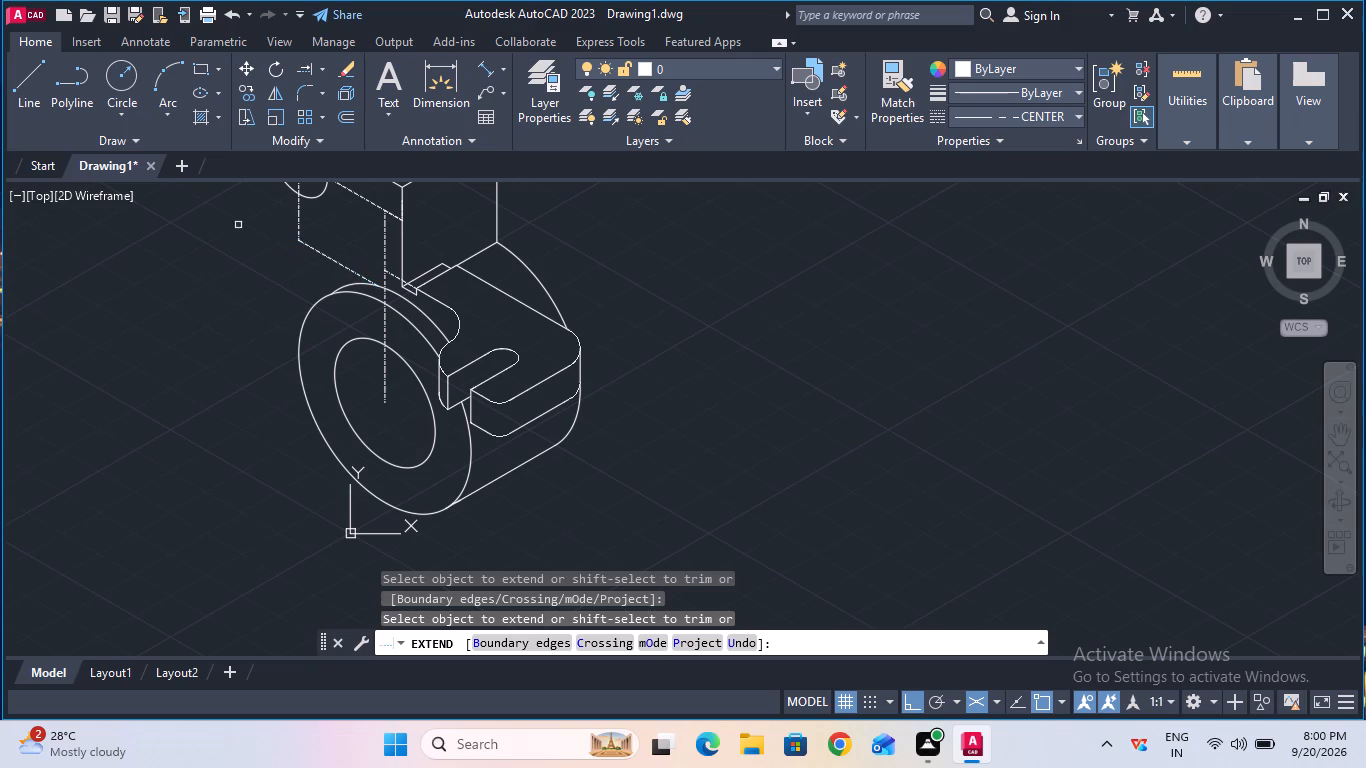
key(Escape)
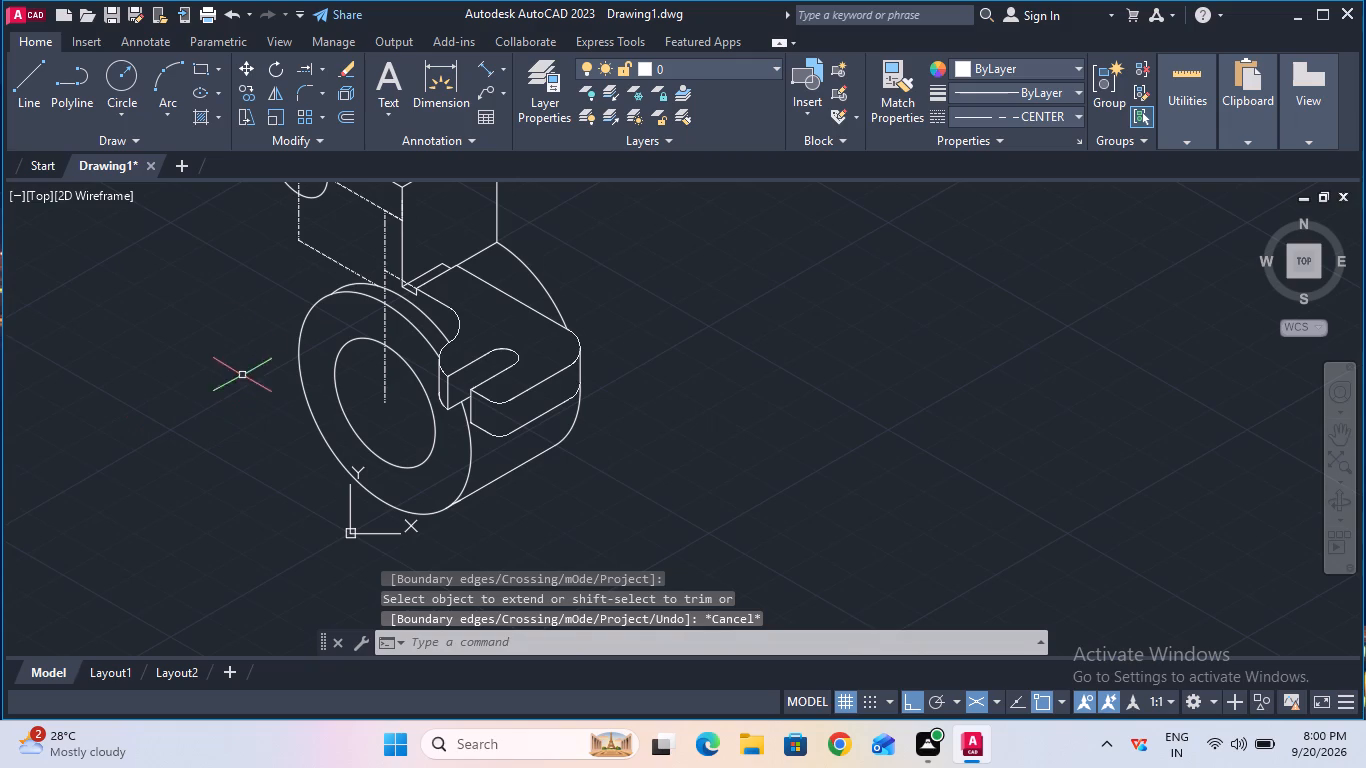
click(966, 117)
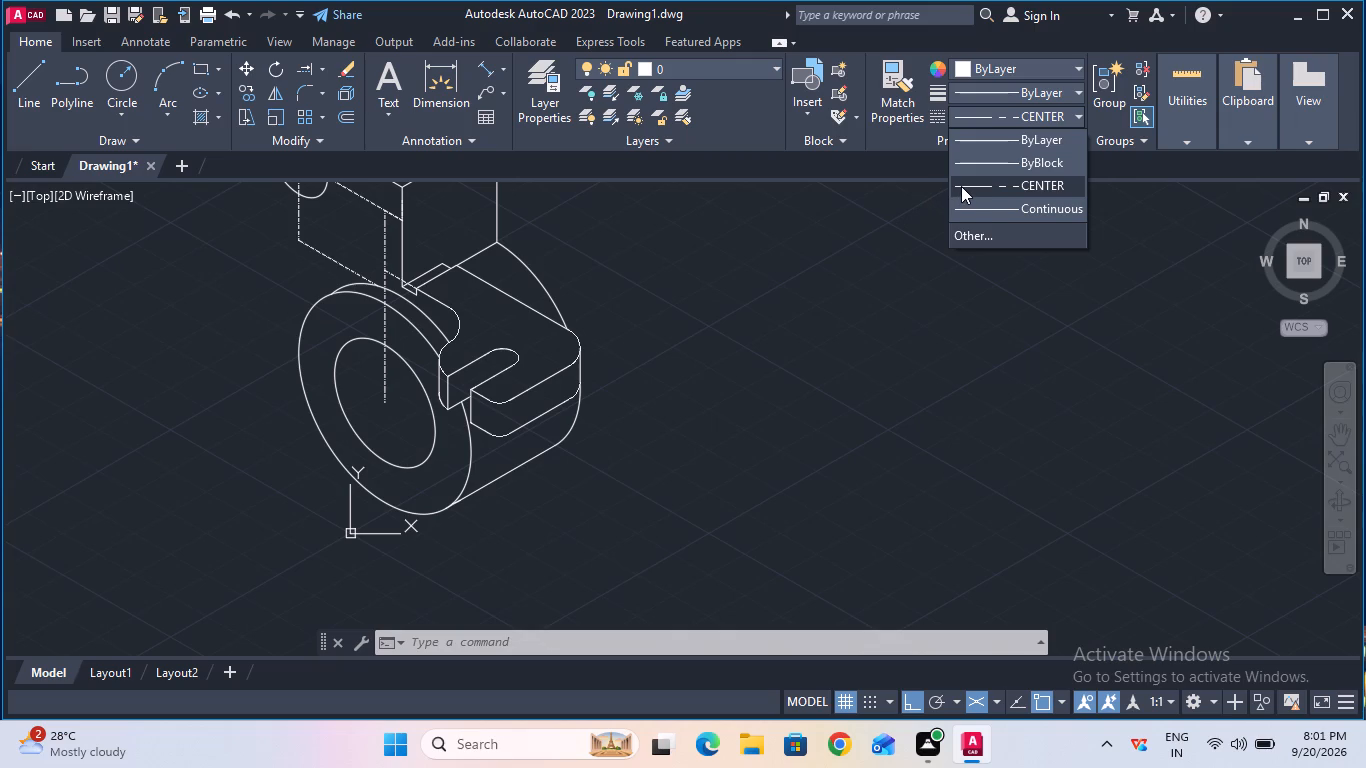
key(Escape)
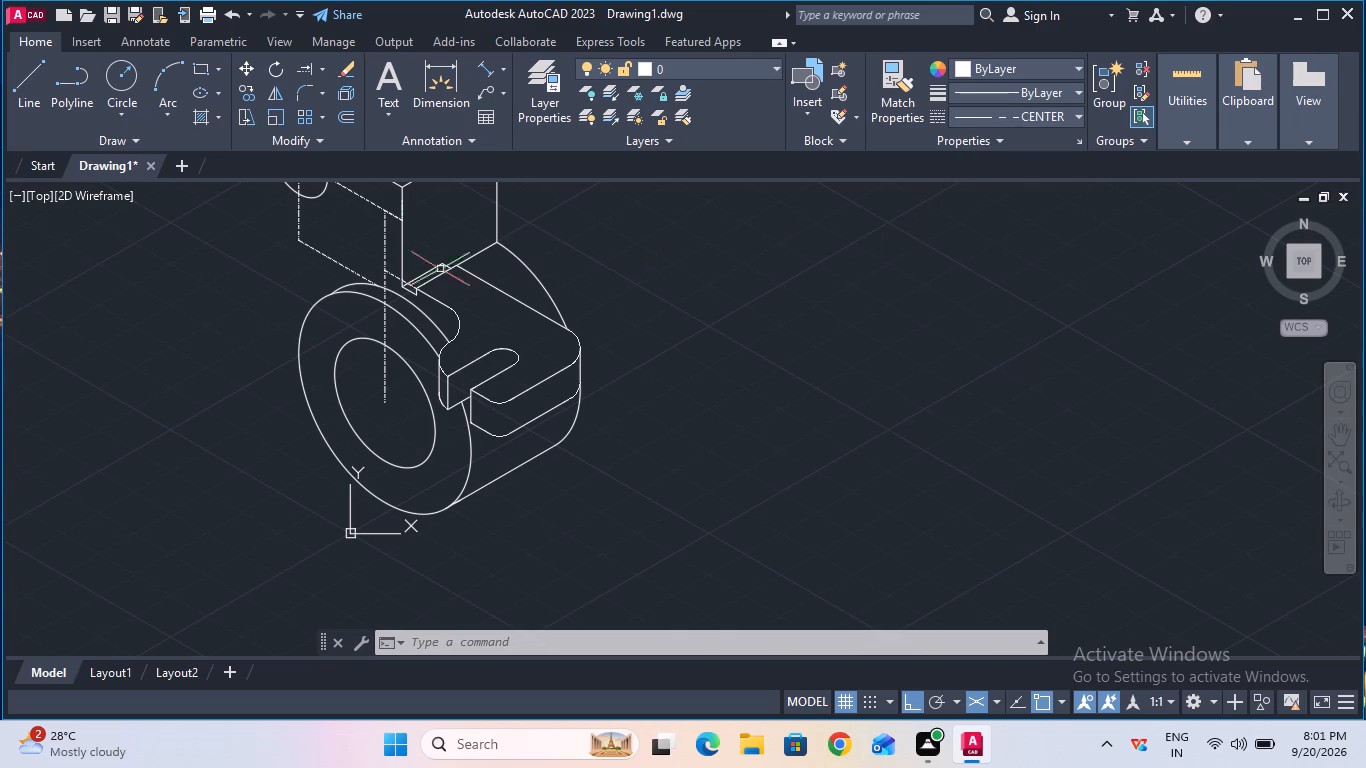
Measure the vertical distance from the small boss's centre to the lower end of its centreline with an aligned dimension.
ctrl+scroll(331, 274, down, 2)
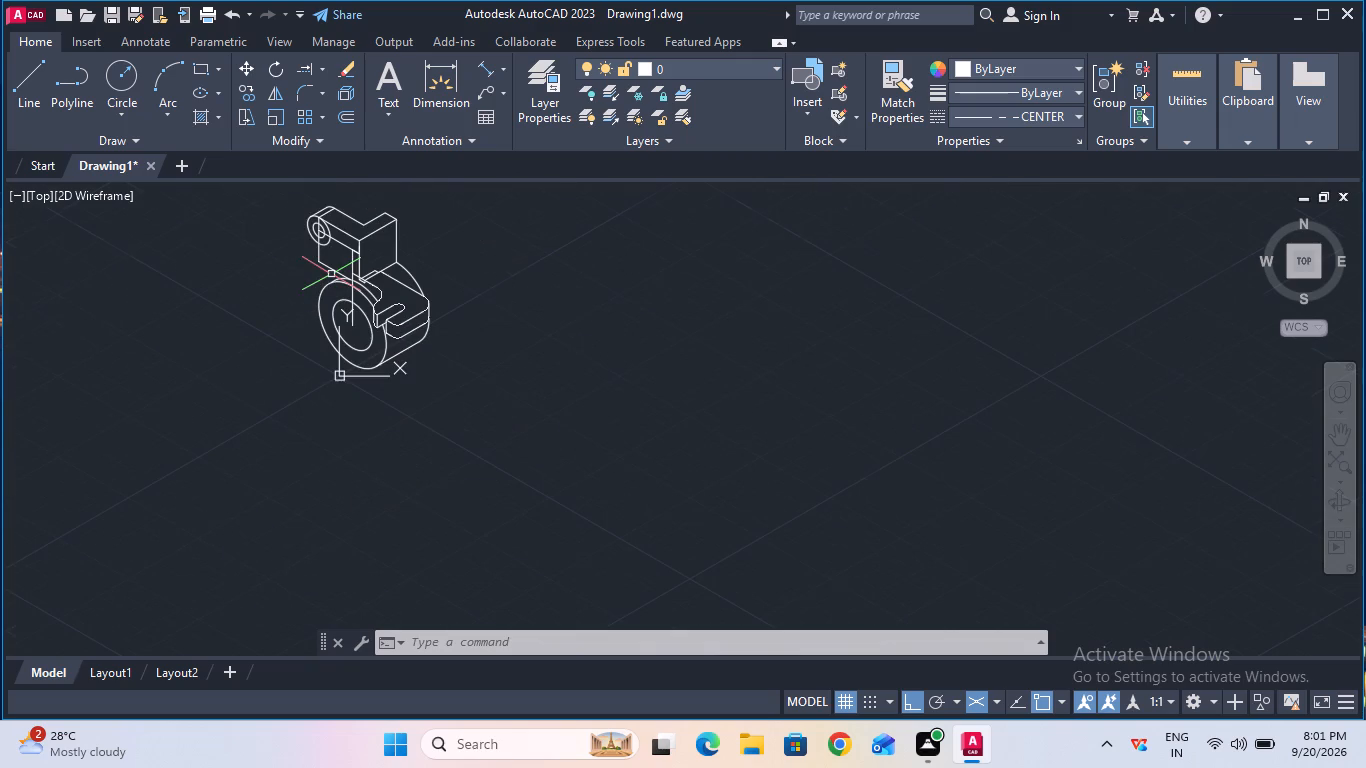
ctrl+scroll(320, 233, up, 3)
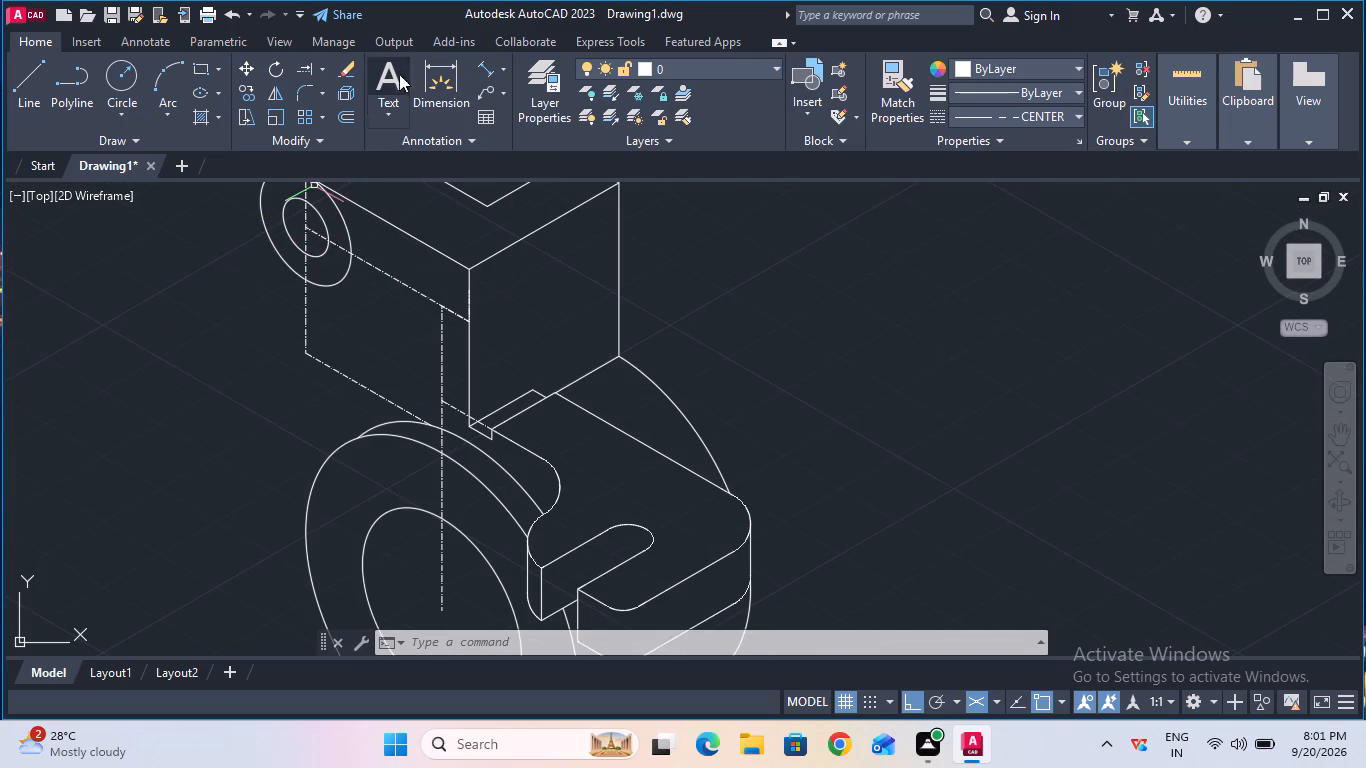
click(490, 59)
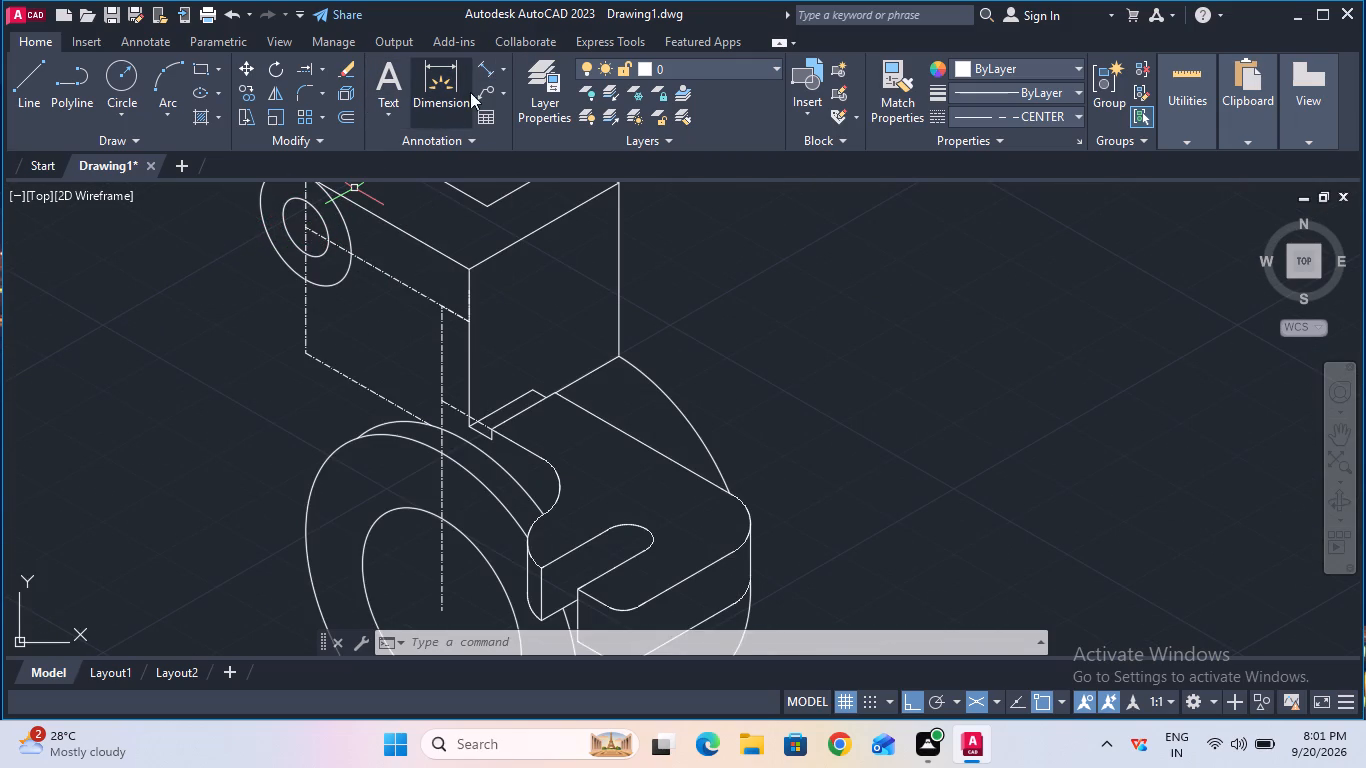
double_click(486, 74)
click(304, 225)
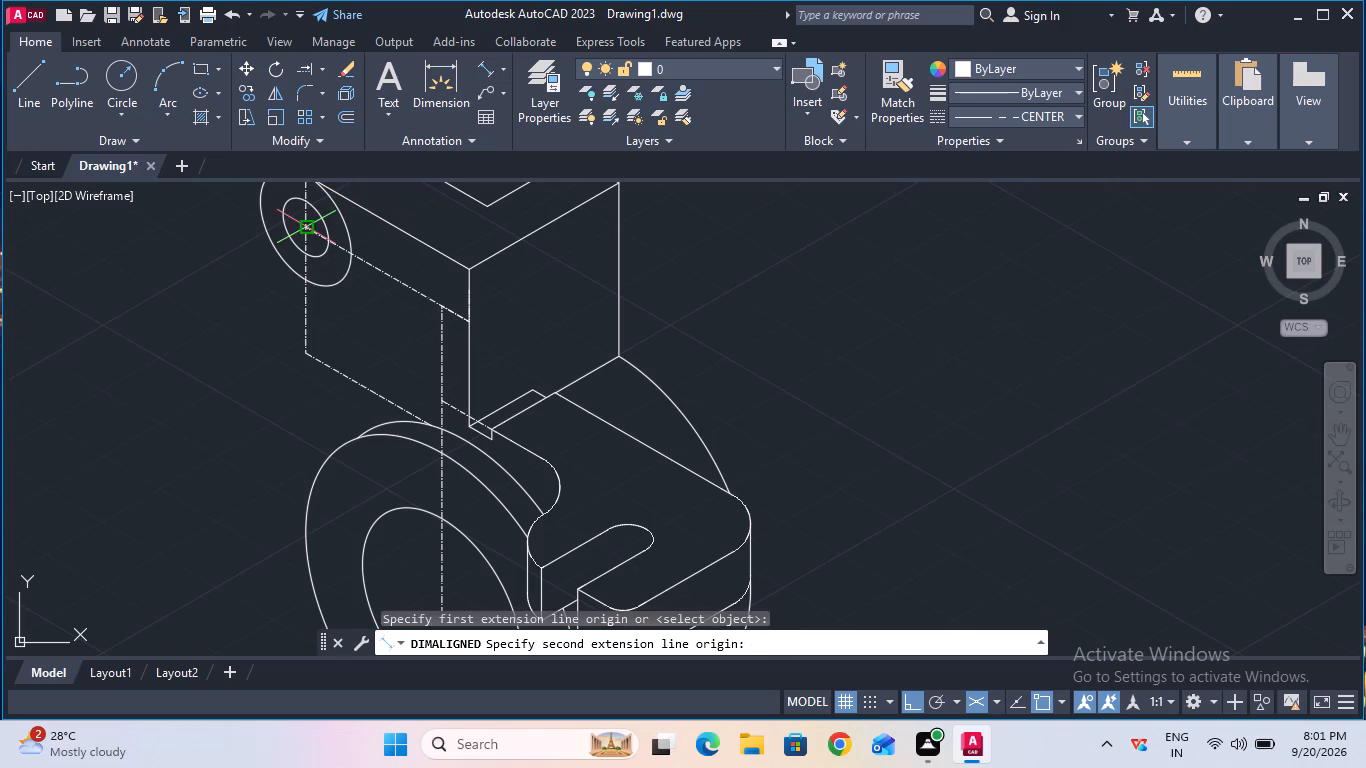
key(F5)
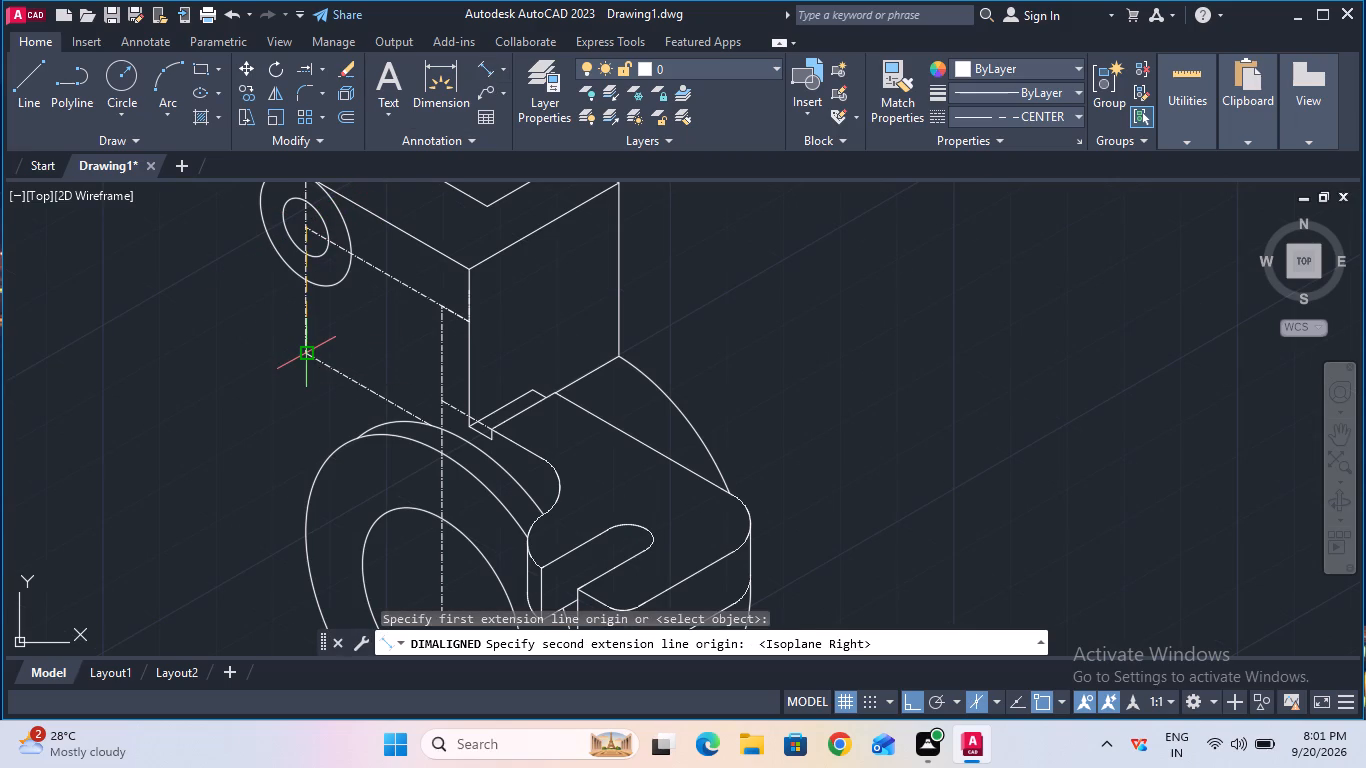
click(302, 352)
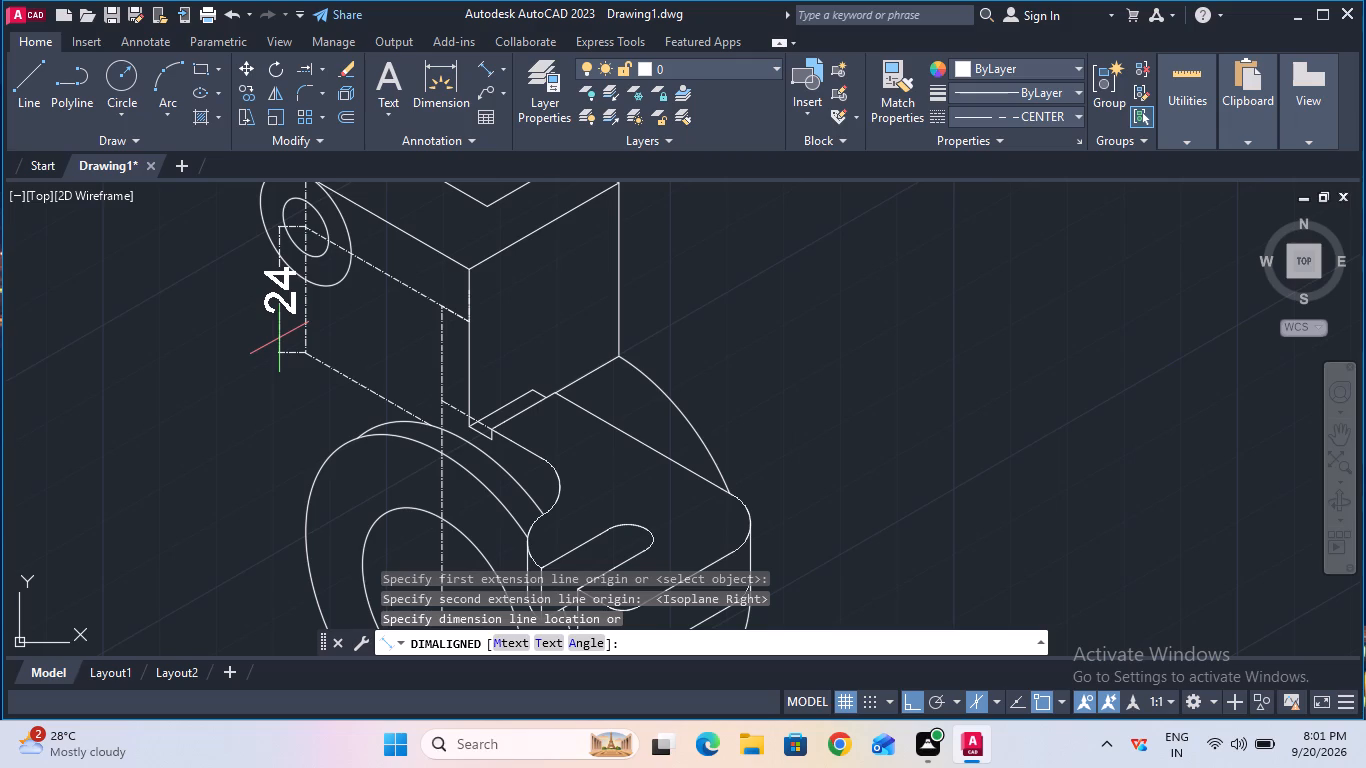
key(Escape)
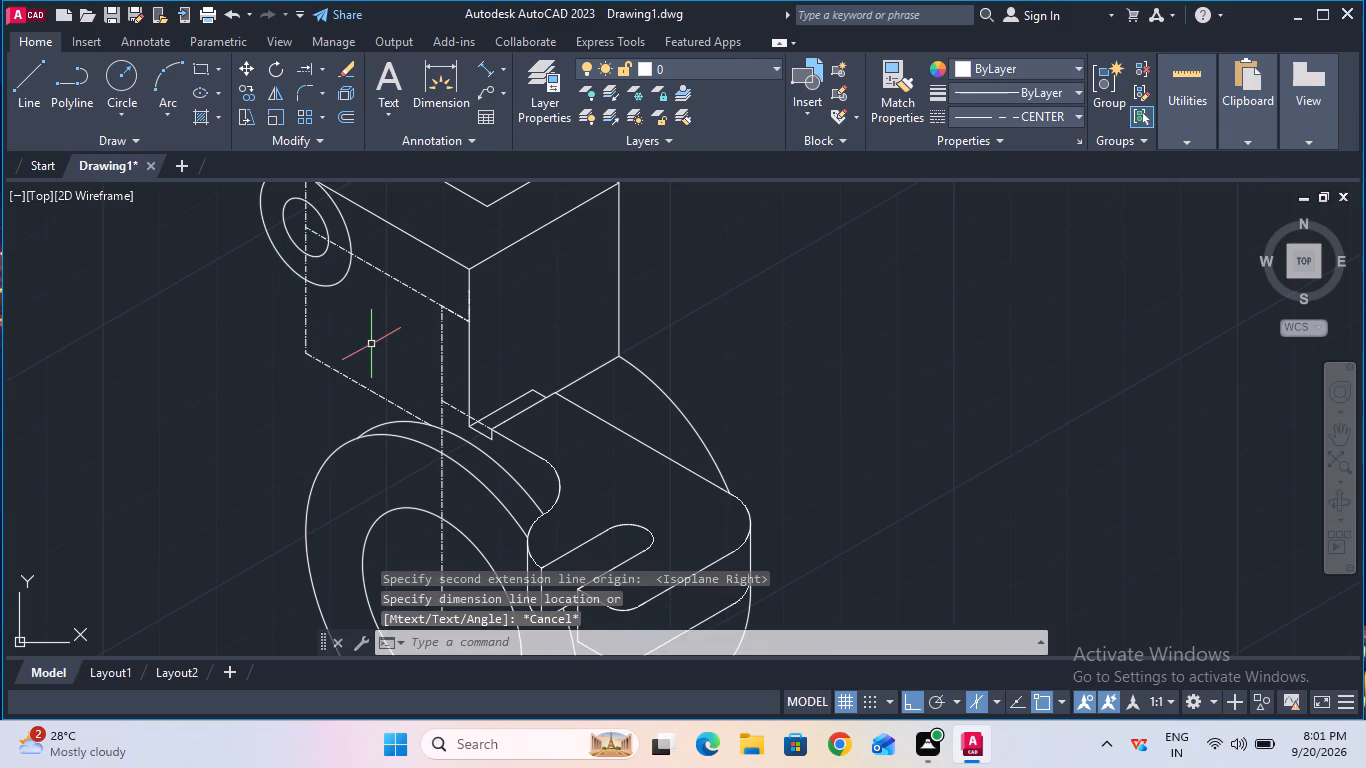
Measure the height of the upright block's near vertical edge with an aligned dimension.
click(482, 70)
double_click(466, 422)
click(464, 270)
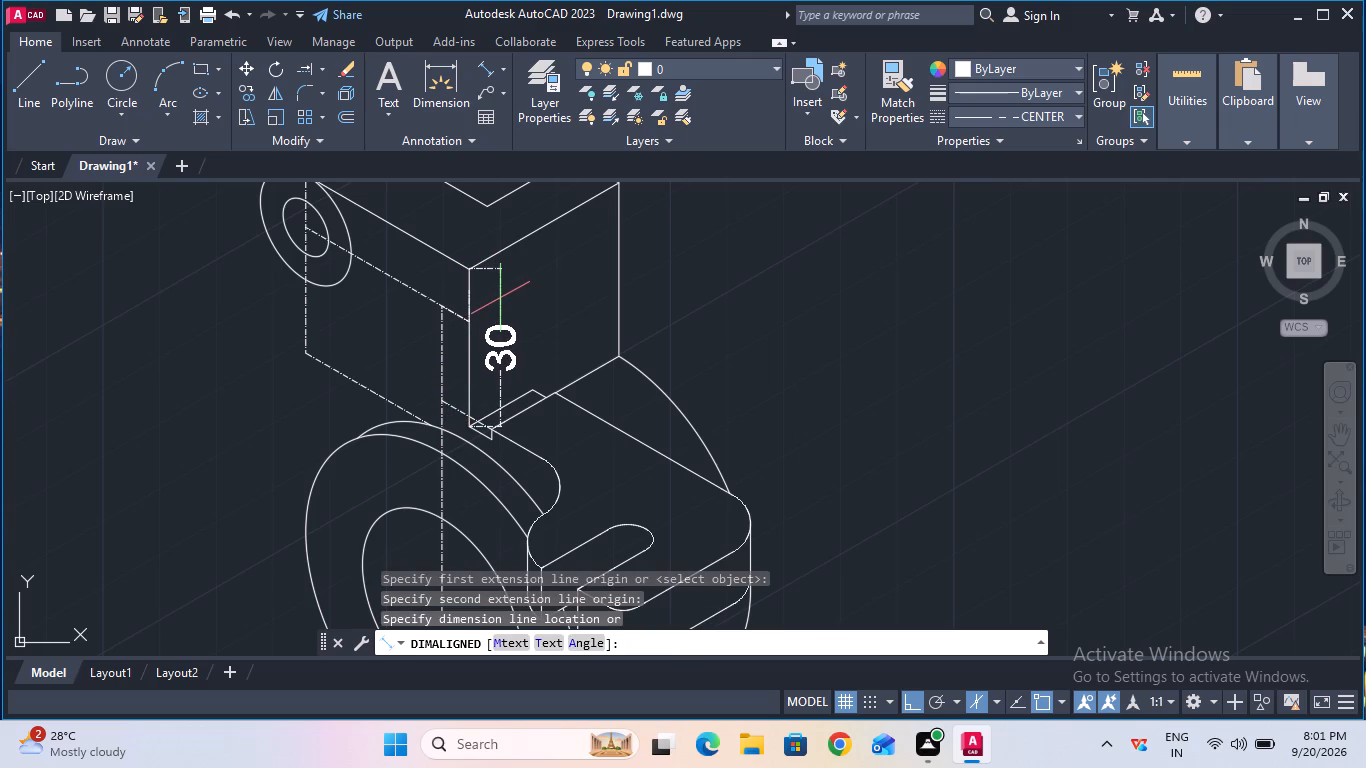
key(Escape)
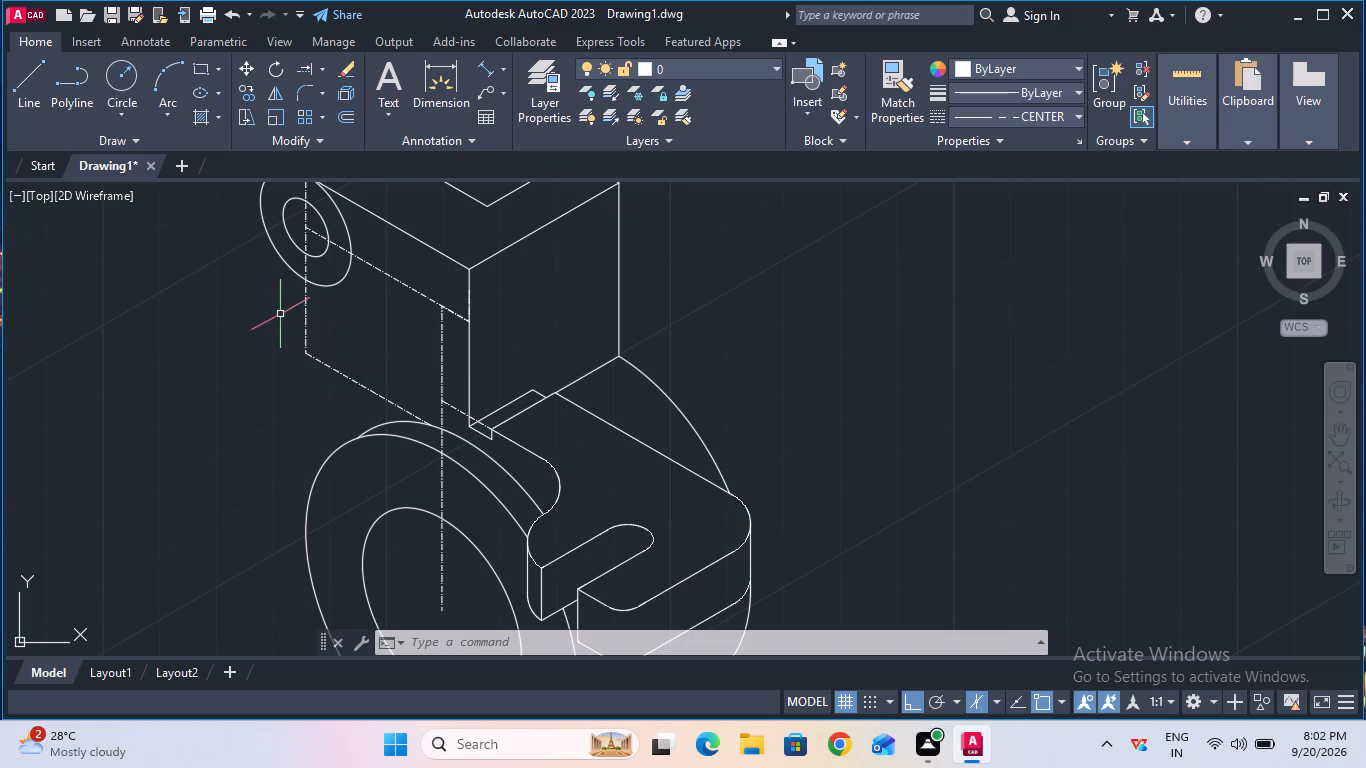
Delete the slanted centreline running from the small boss's vertical centreline to the large cylinder's upper rim.
click(330, 365)
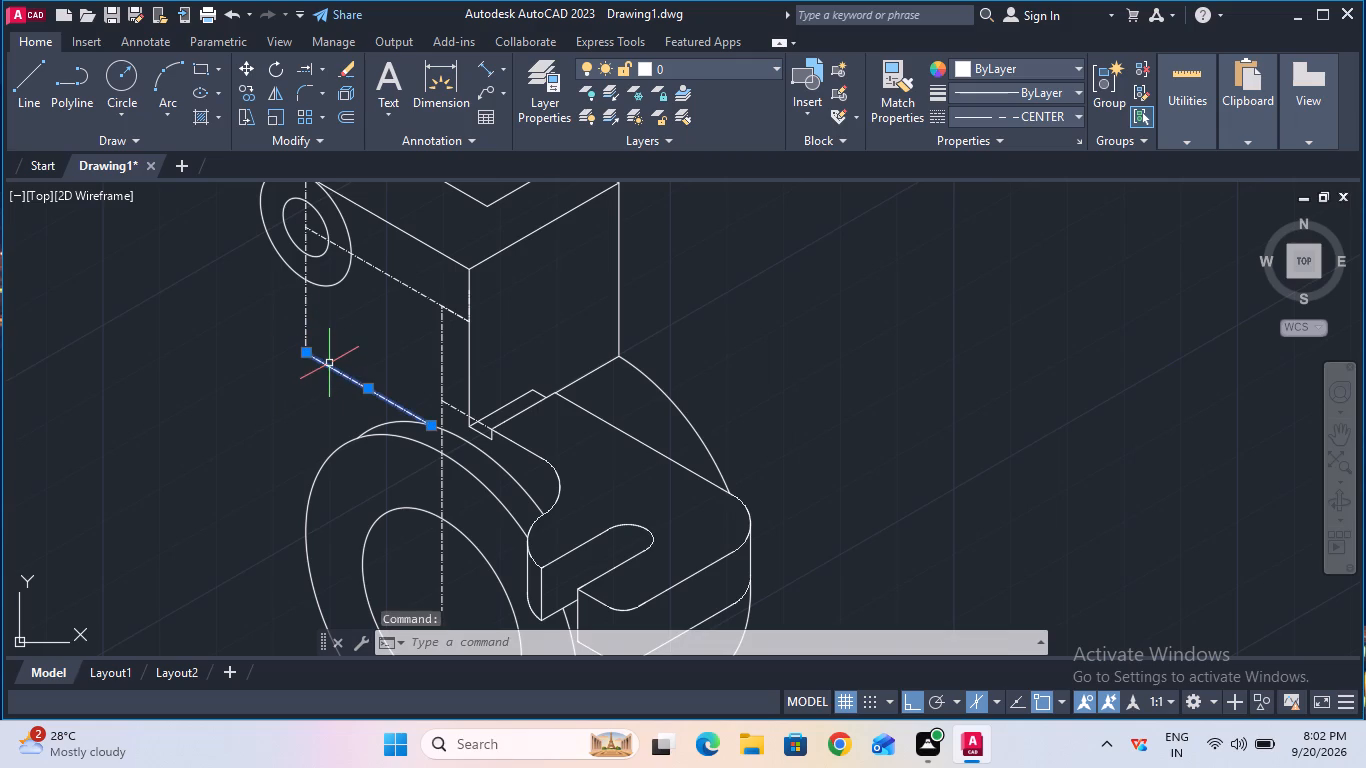
key(Delete)
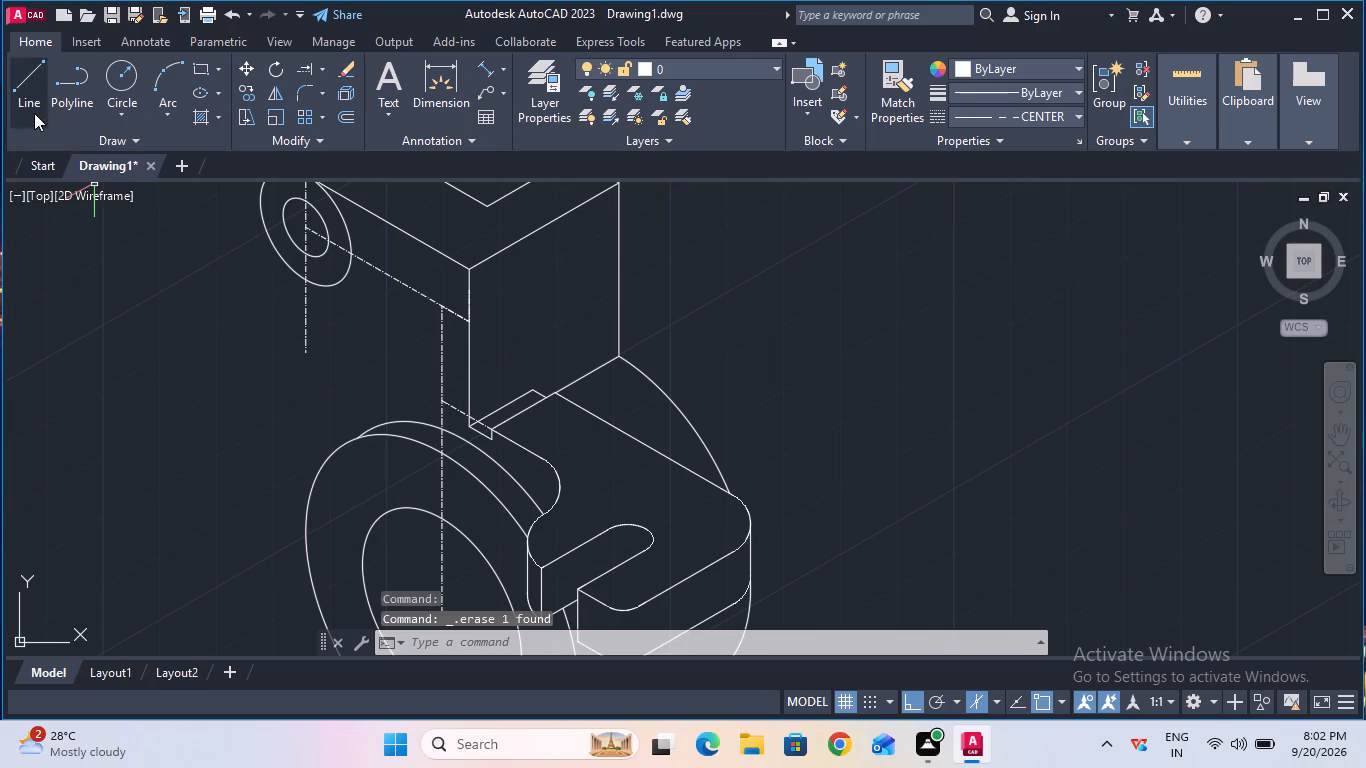
Draw a 4-unit CENTER-linetype line straight down from the lower end of the small boss's vertical centreline.
click(985, 122)
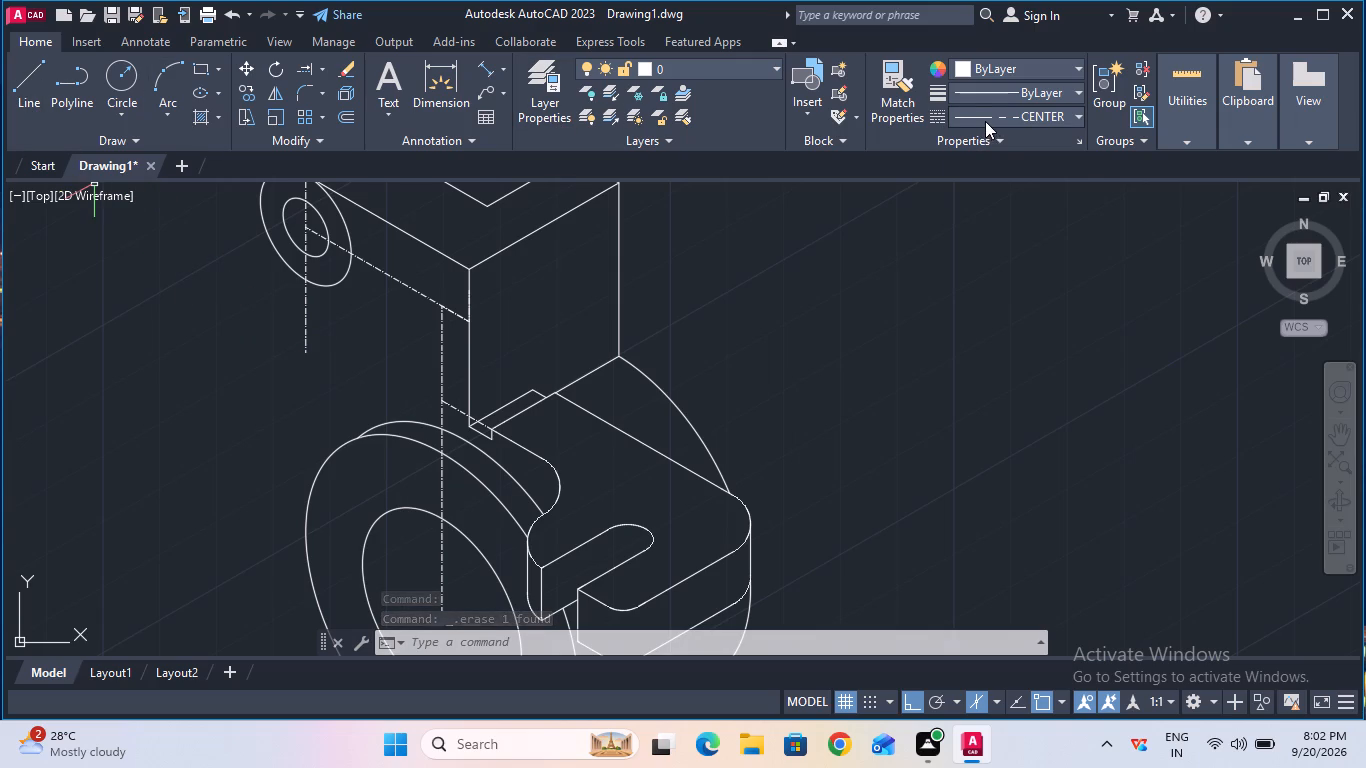
click(985, 121)
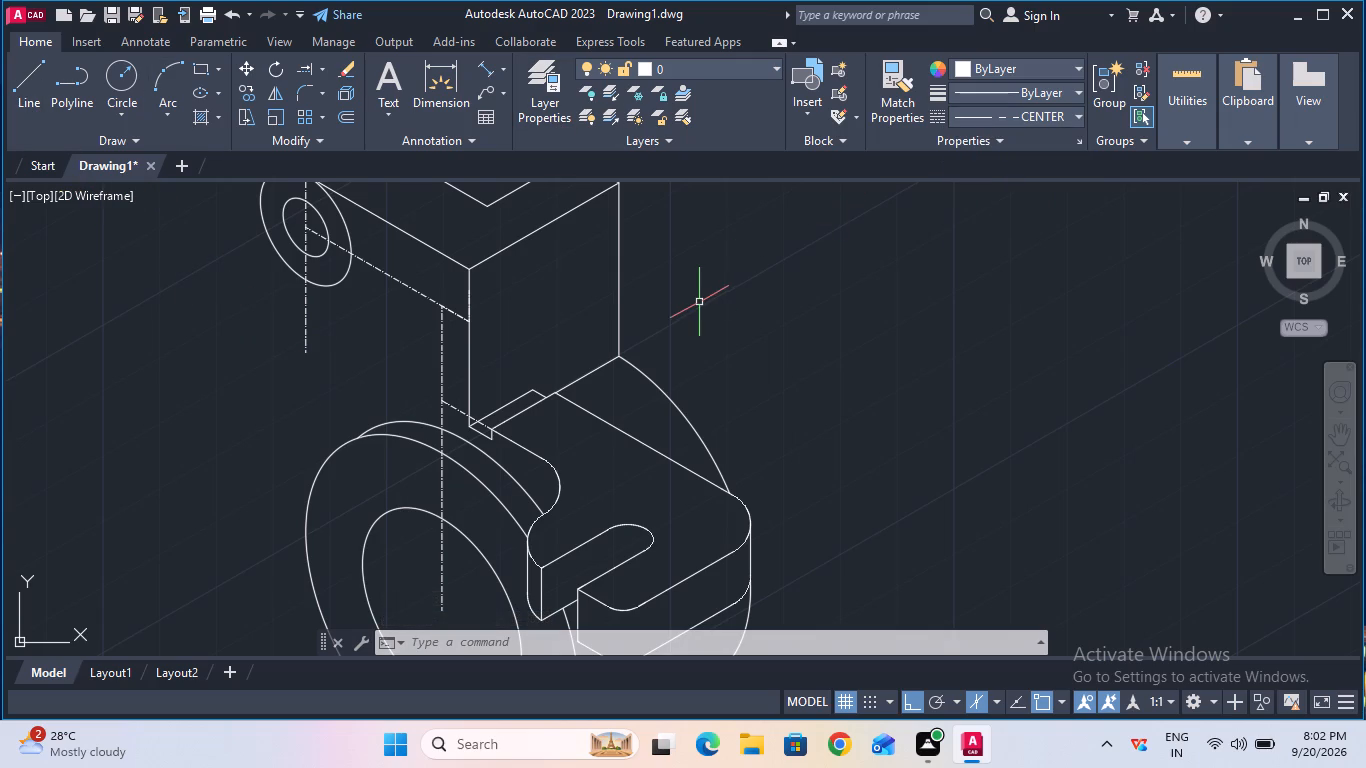
ctrl+scroll(598, 297, down, 1)
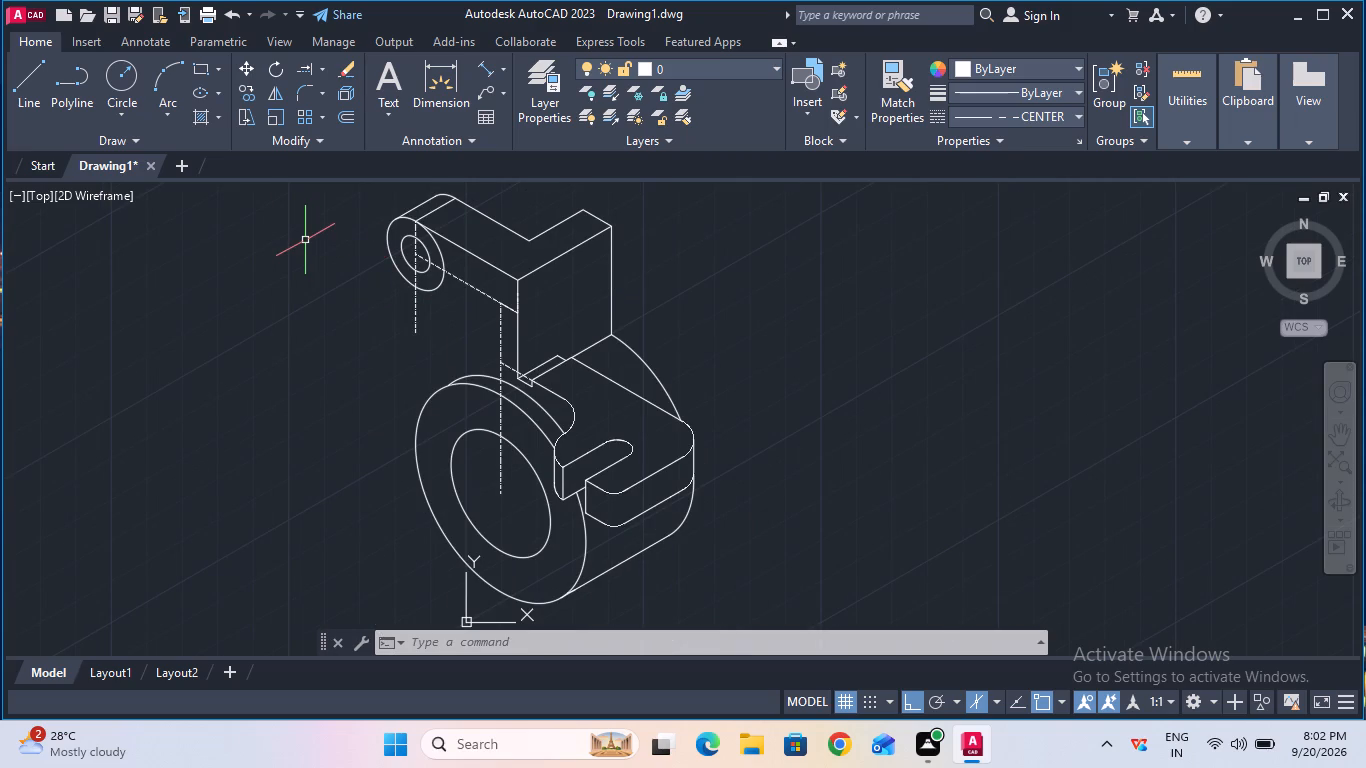
click(38, 106)
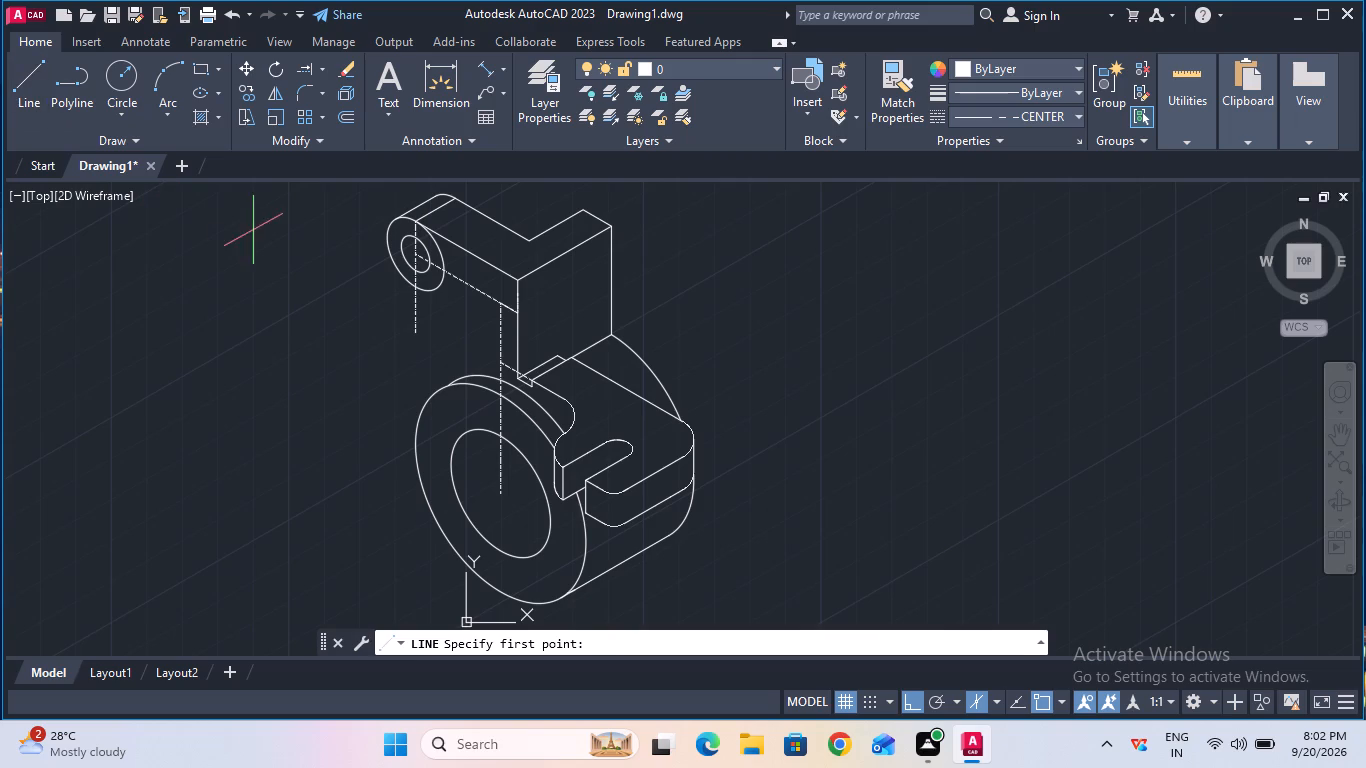
click(412, 334)
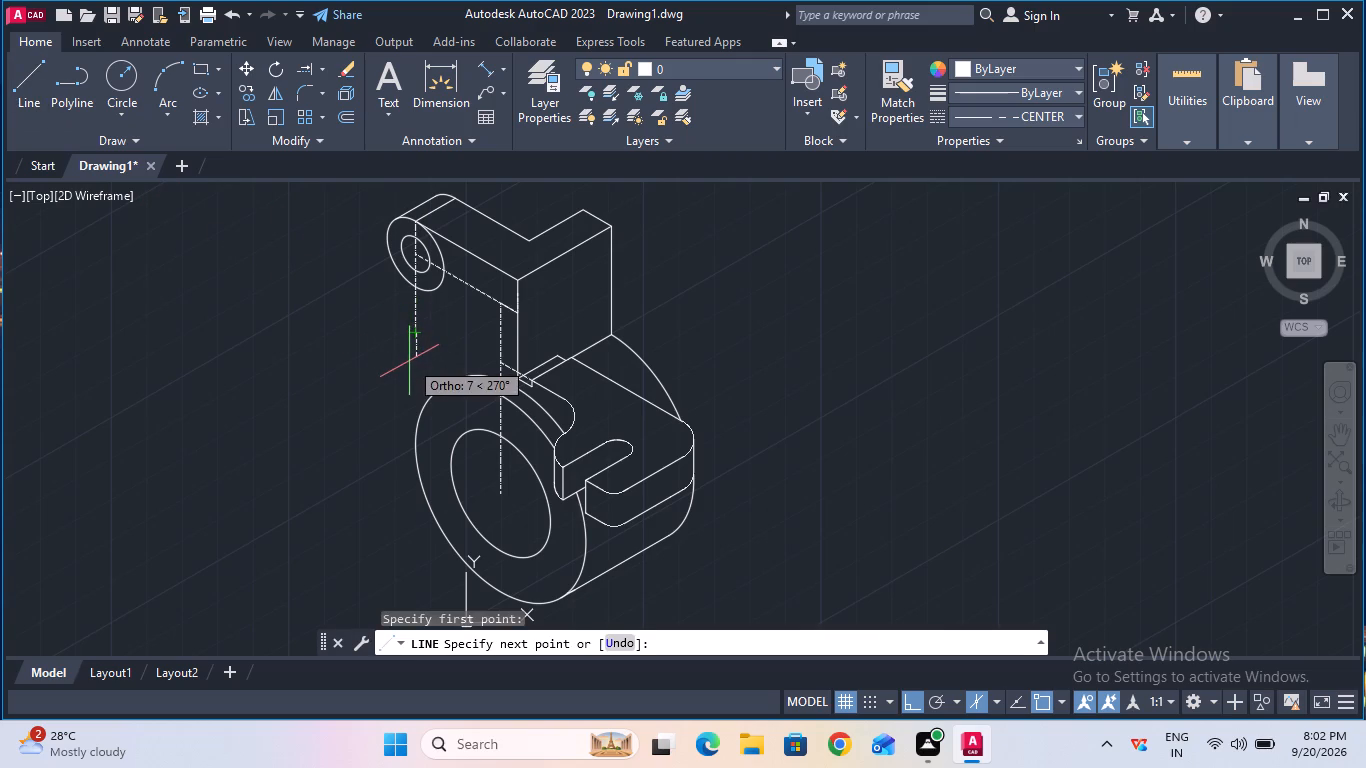
key(4)
key(Return)
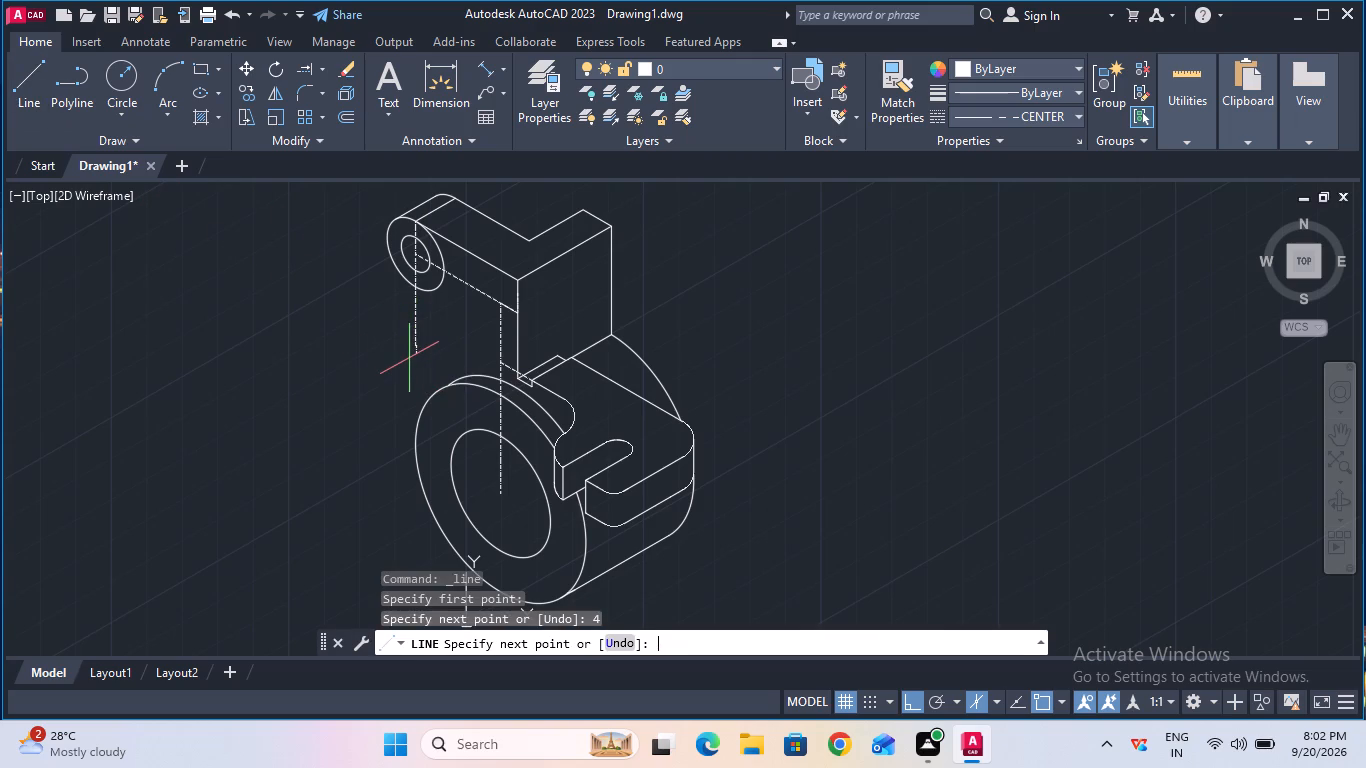
key(Escape)
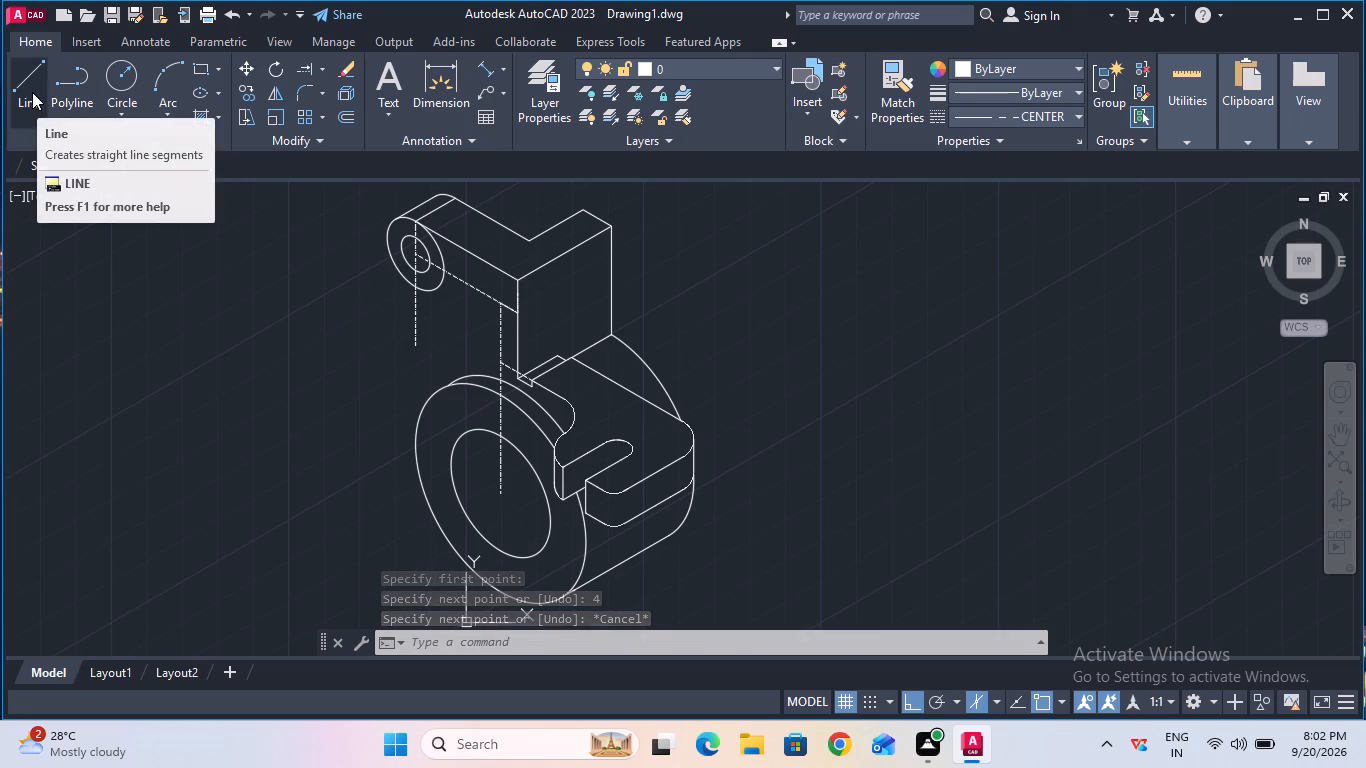
Draw a 10-unit centreline along the 330° isometric direction from the lower end of the lengthened vertical centreline.
key(F5)
key(F5)
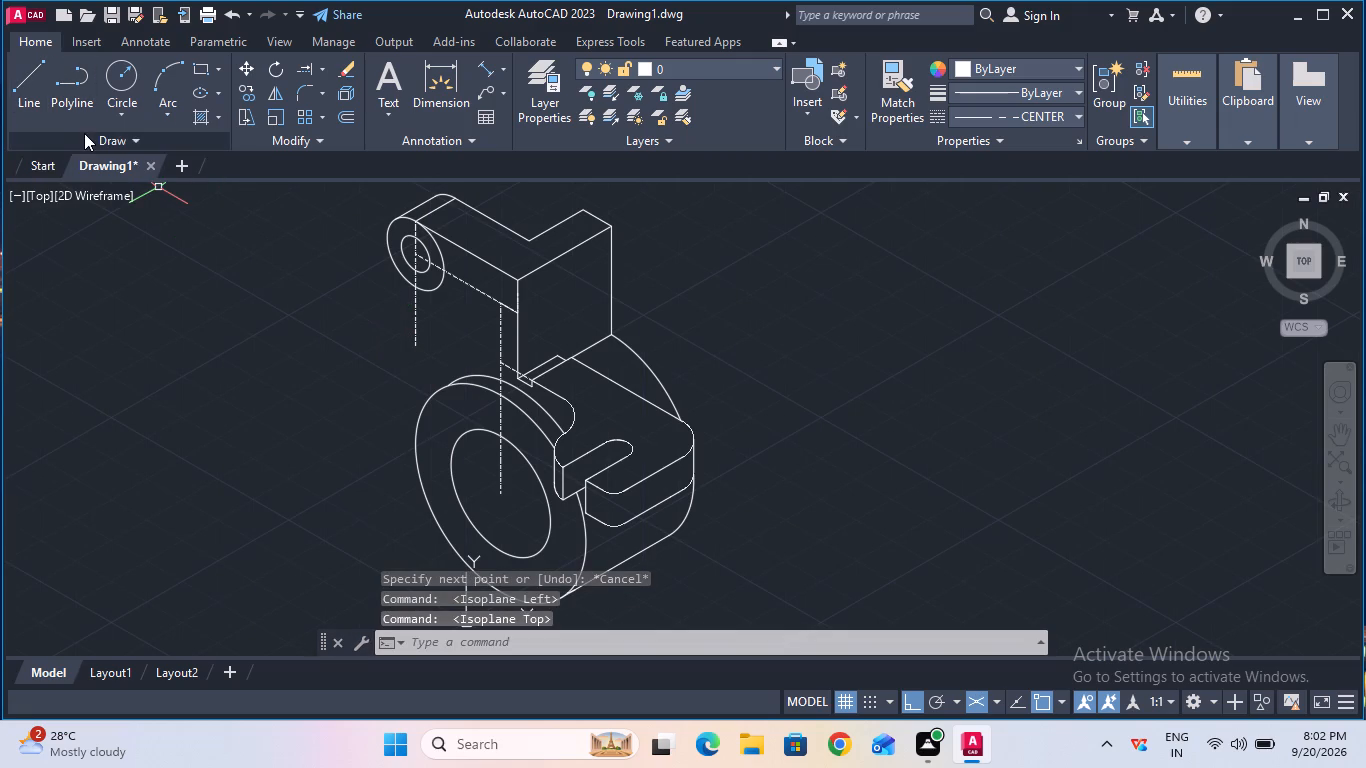
click(30, 97)
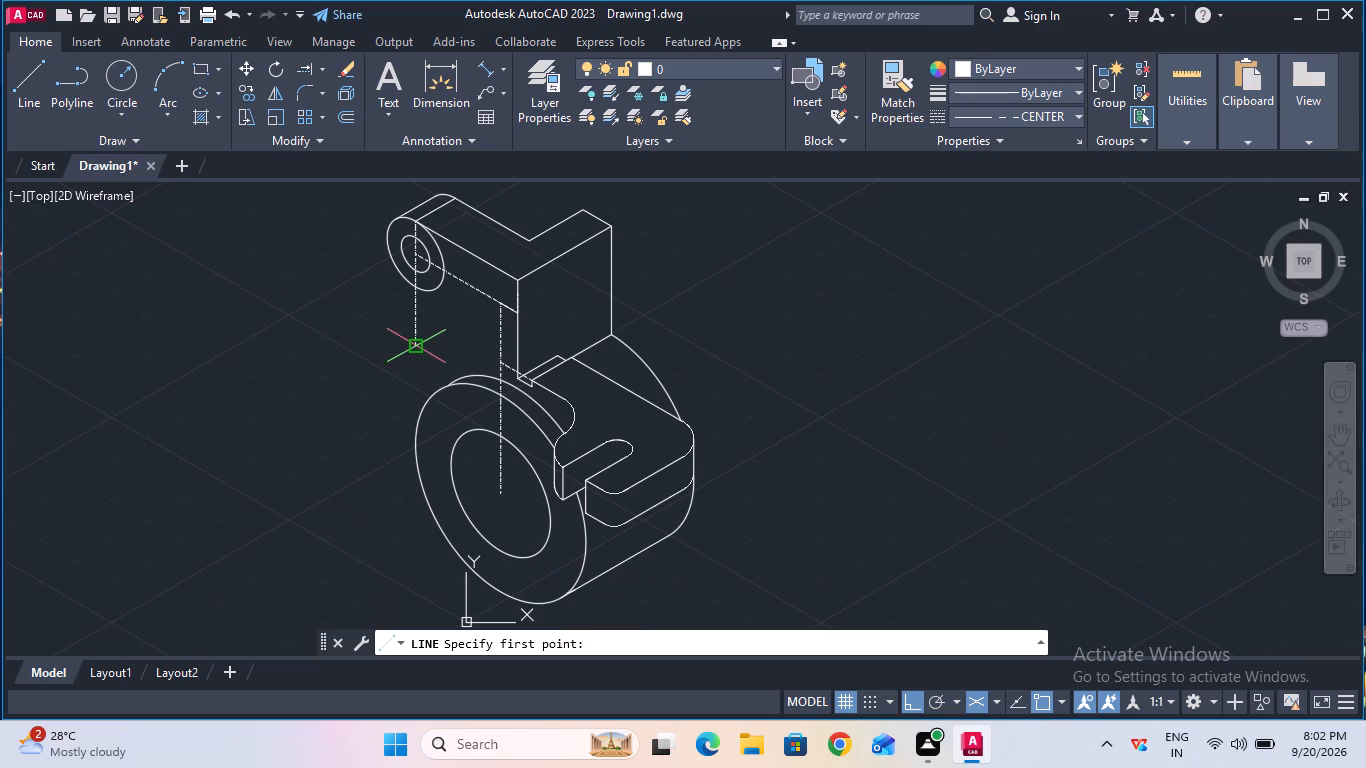
click(409, 348)
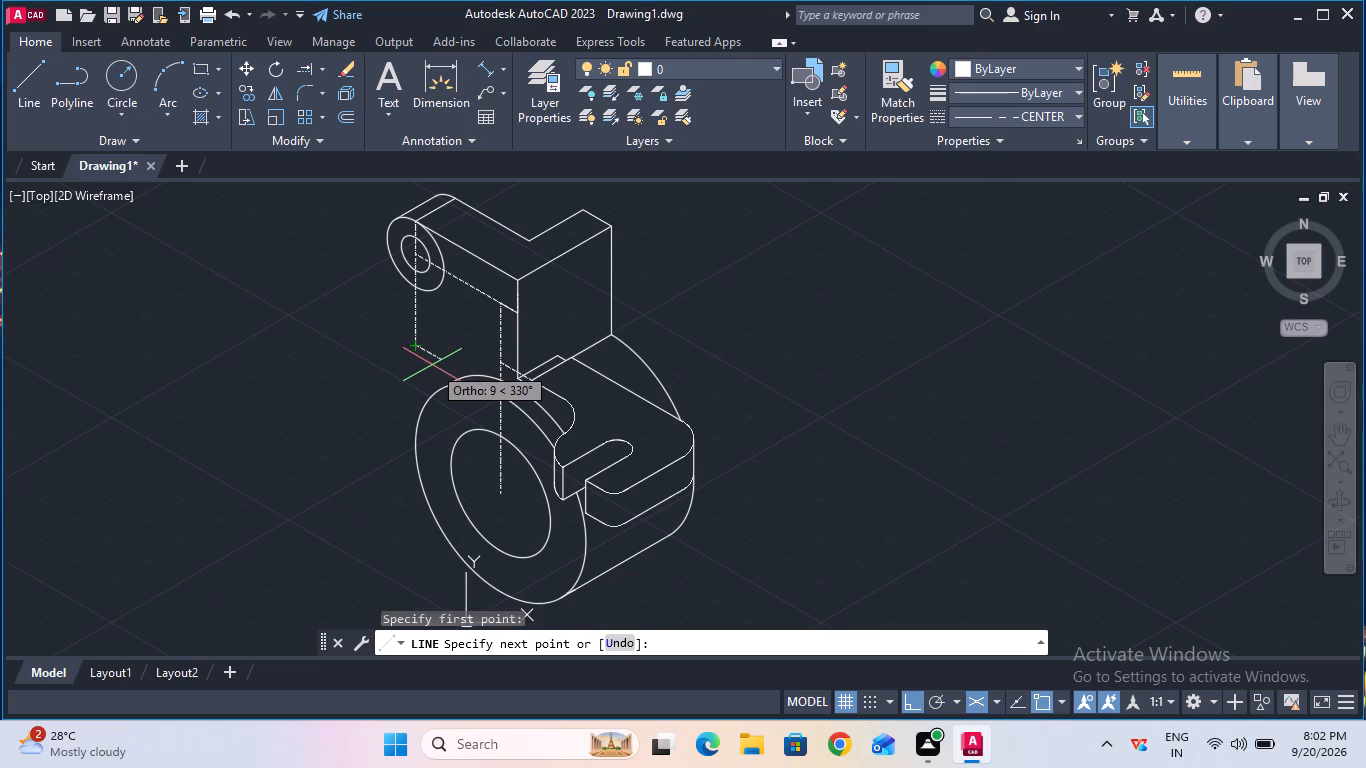
key(1)
key(0)
key(Return)
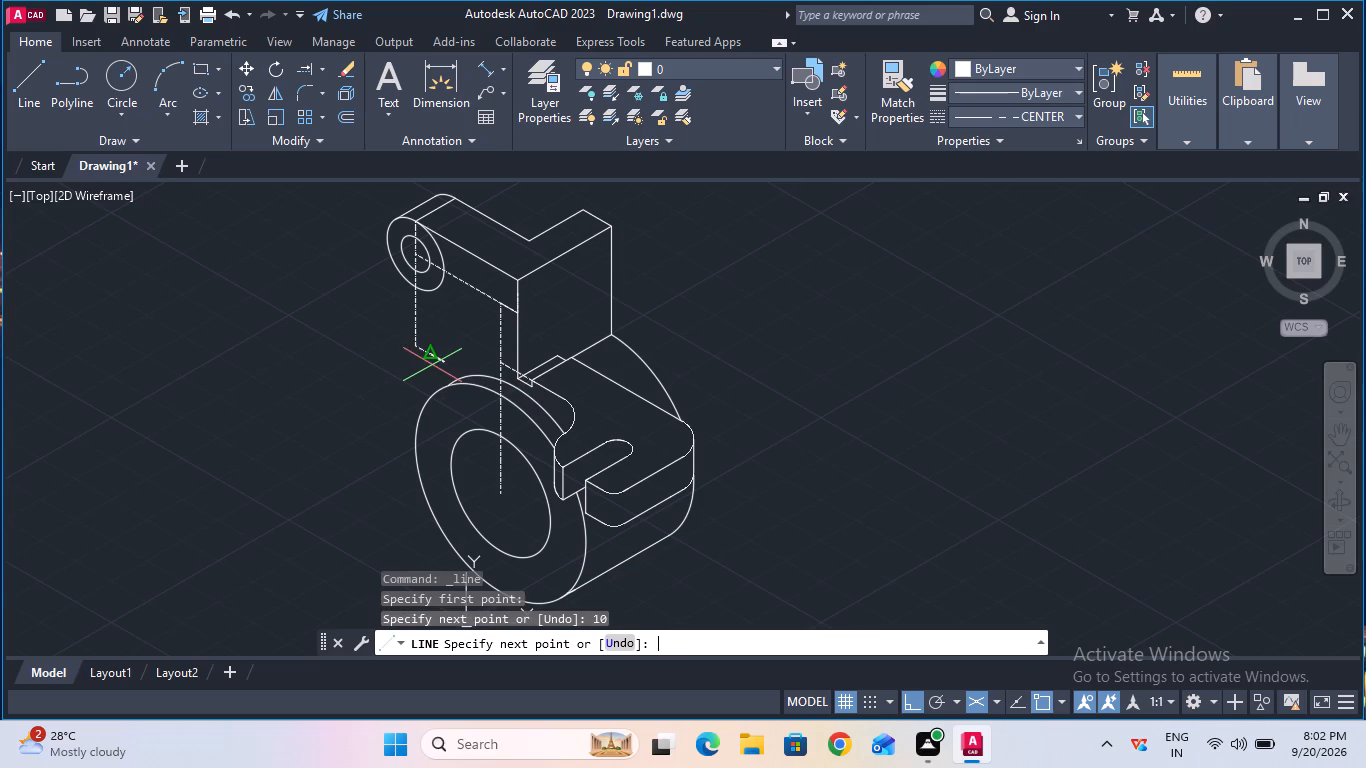
key(Escape)
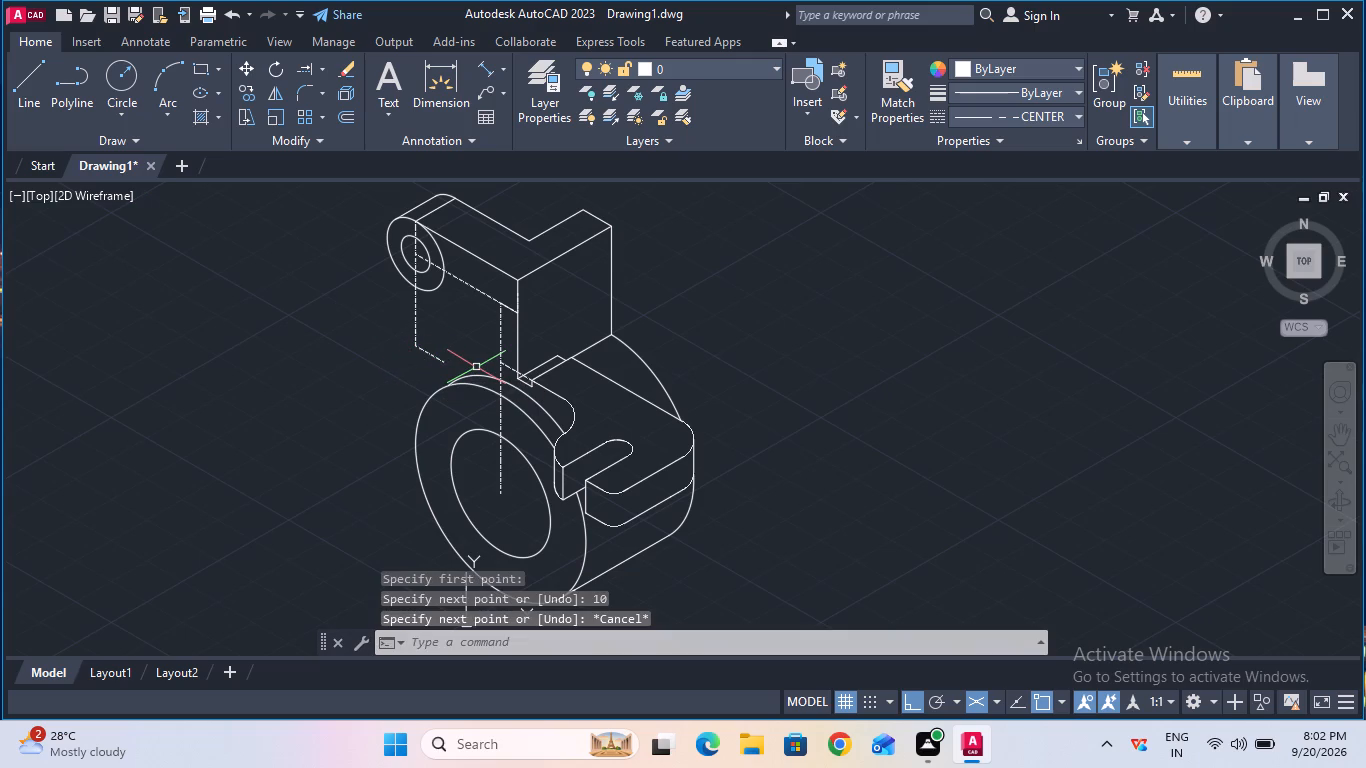
Extend the 10-unit slanted centreline to the large cylinder's upper rear rim.
click(305, 69)
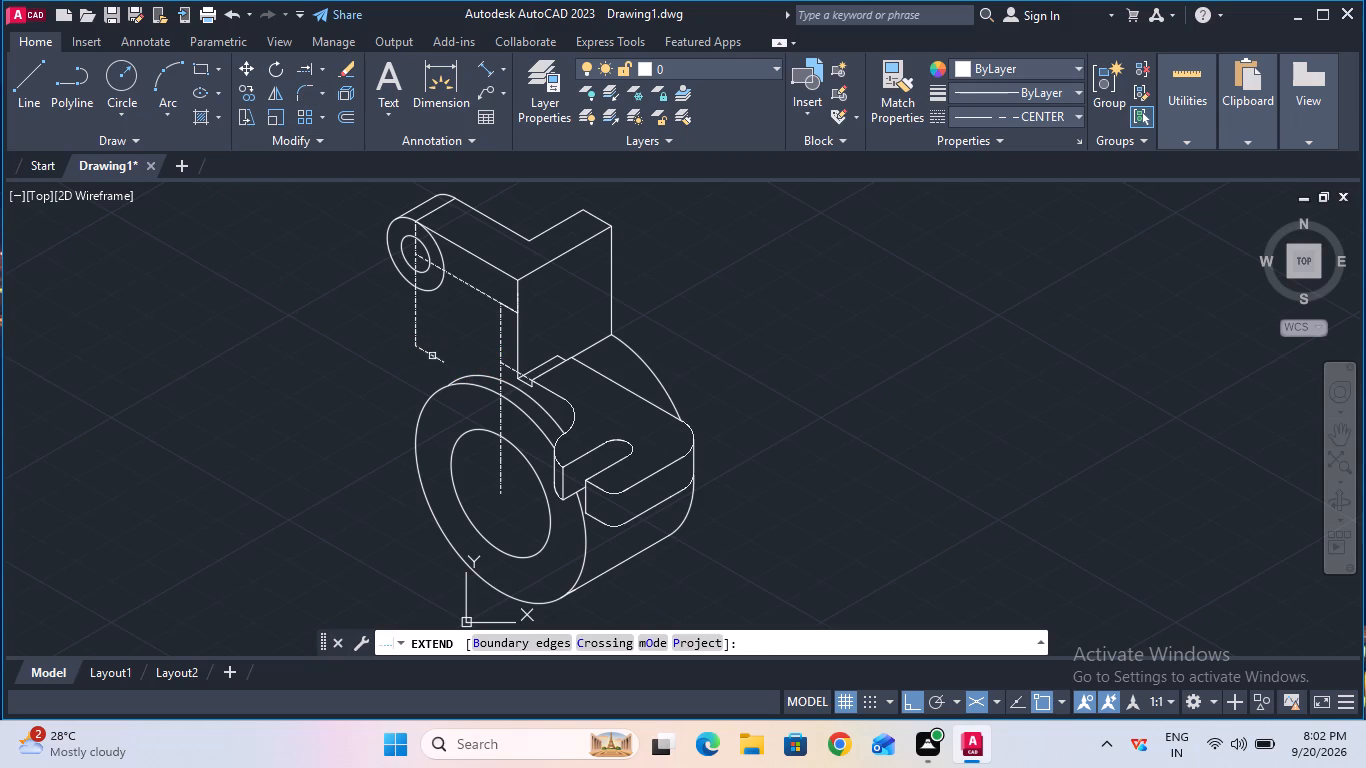
click(432, 358)
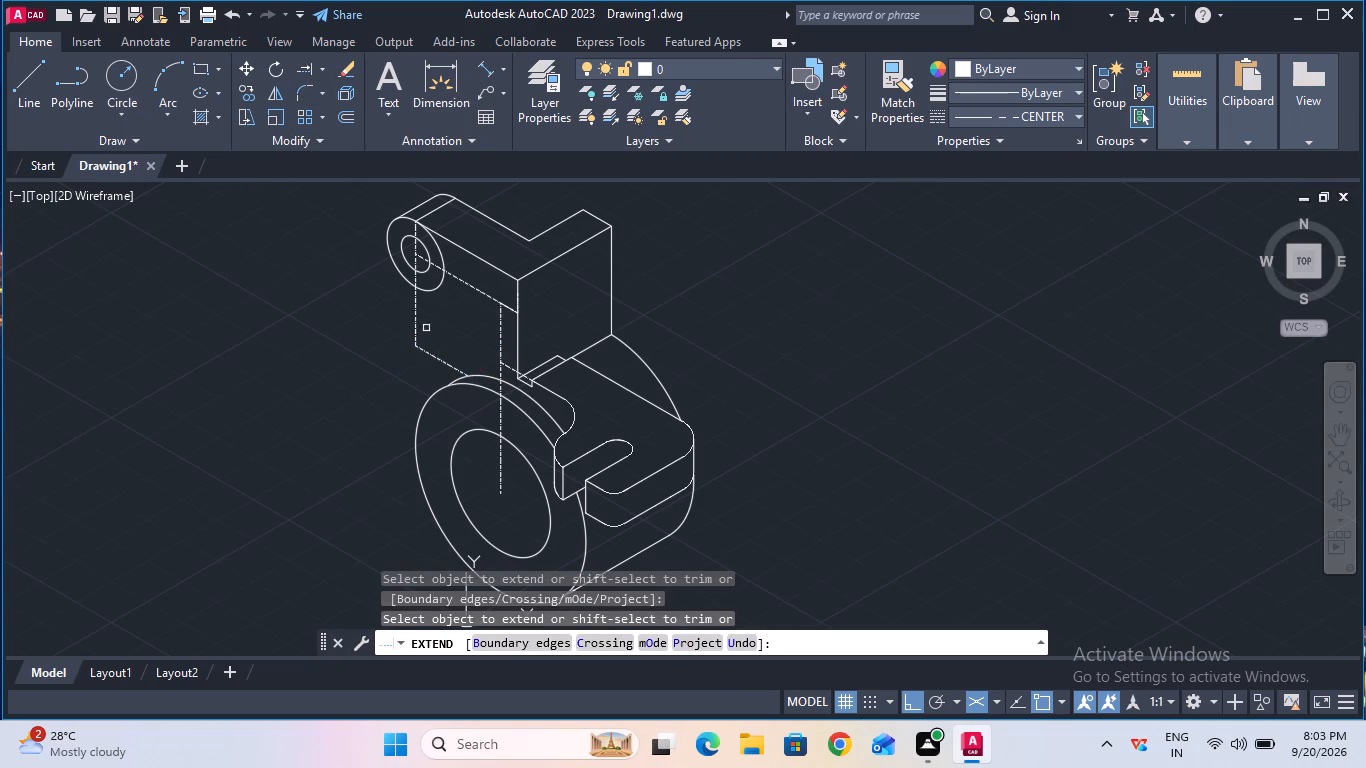
key(Escape)
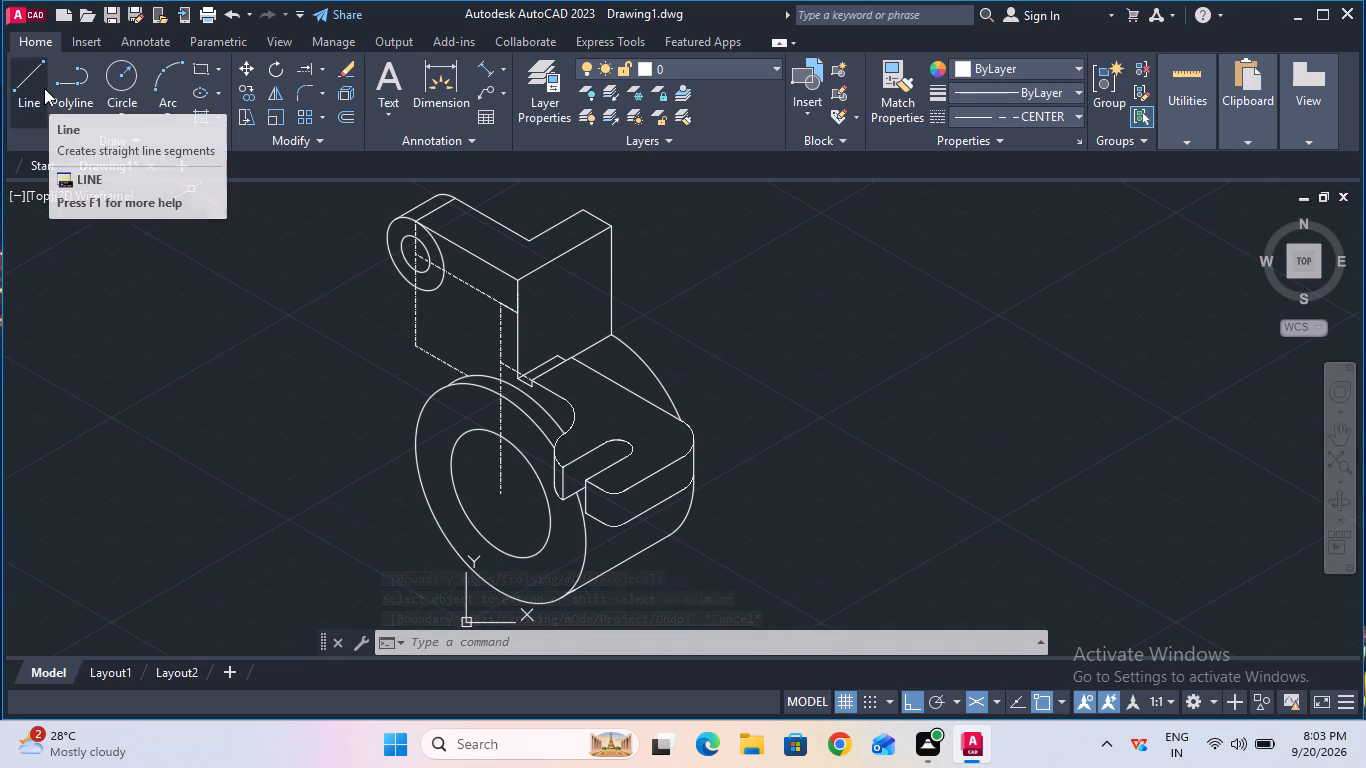
Draw a 6-unit vertical line in ByBlock linetype upward from the slanted centreline's end on the large cylinder's rim.
click(994, 112)
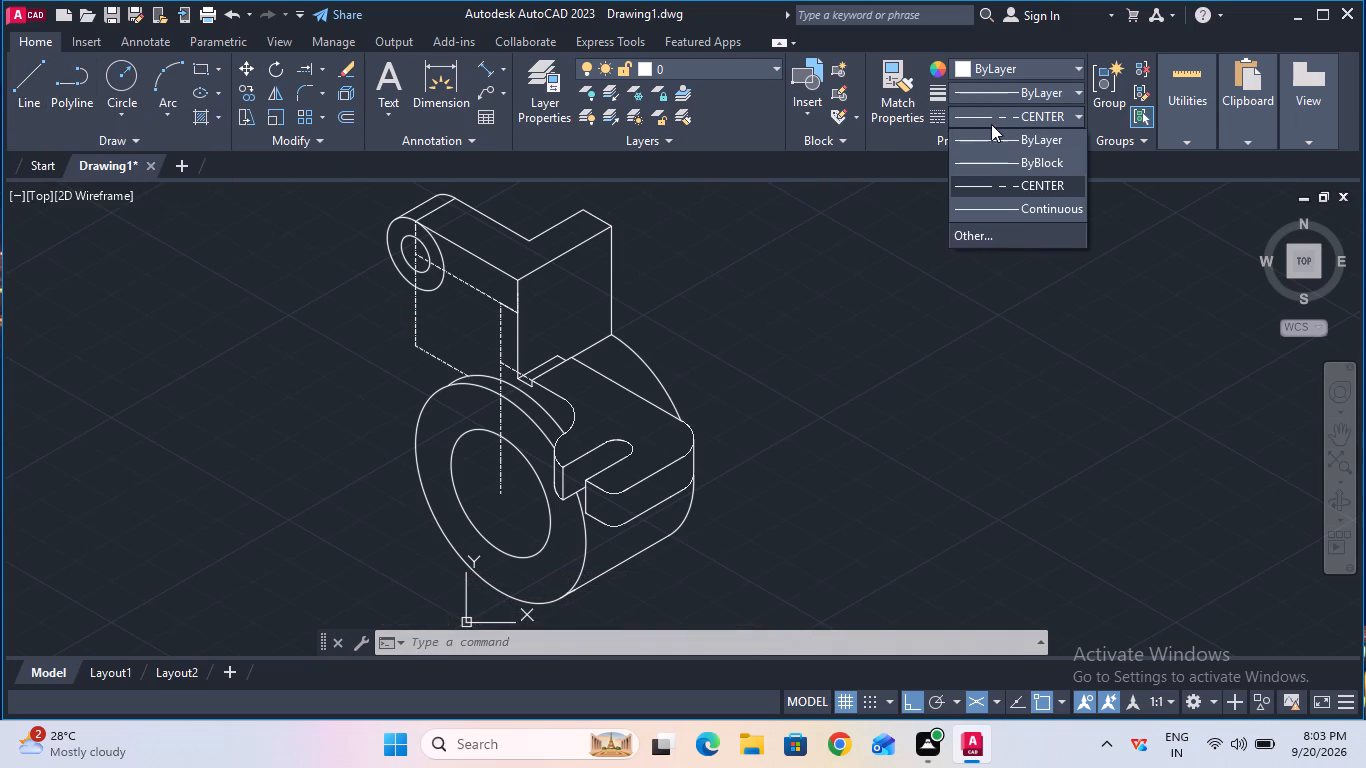
click(997, 155)
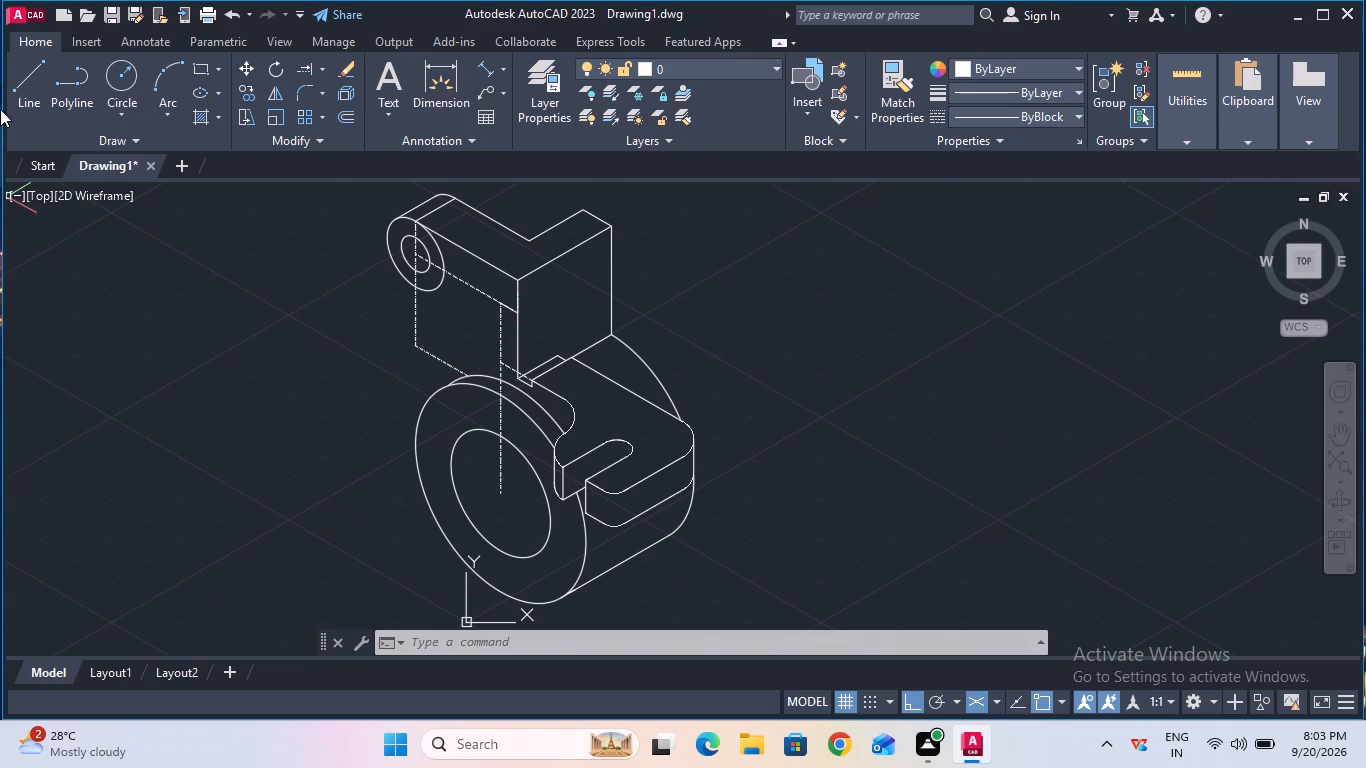
click(26, 92)
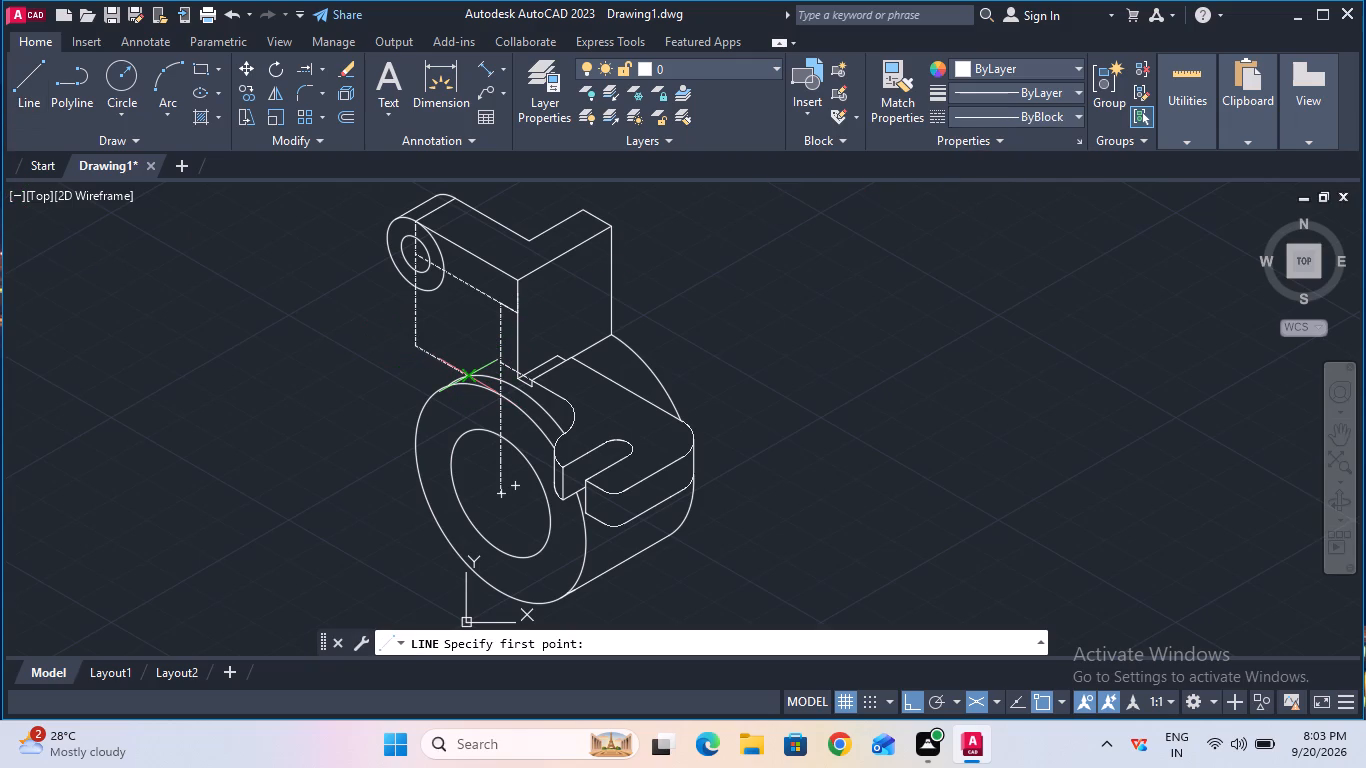
click(464, 379)
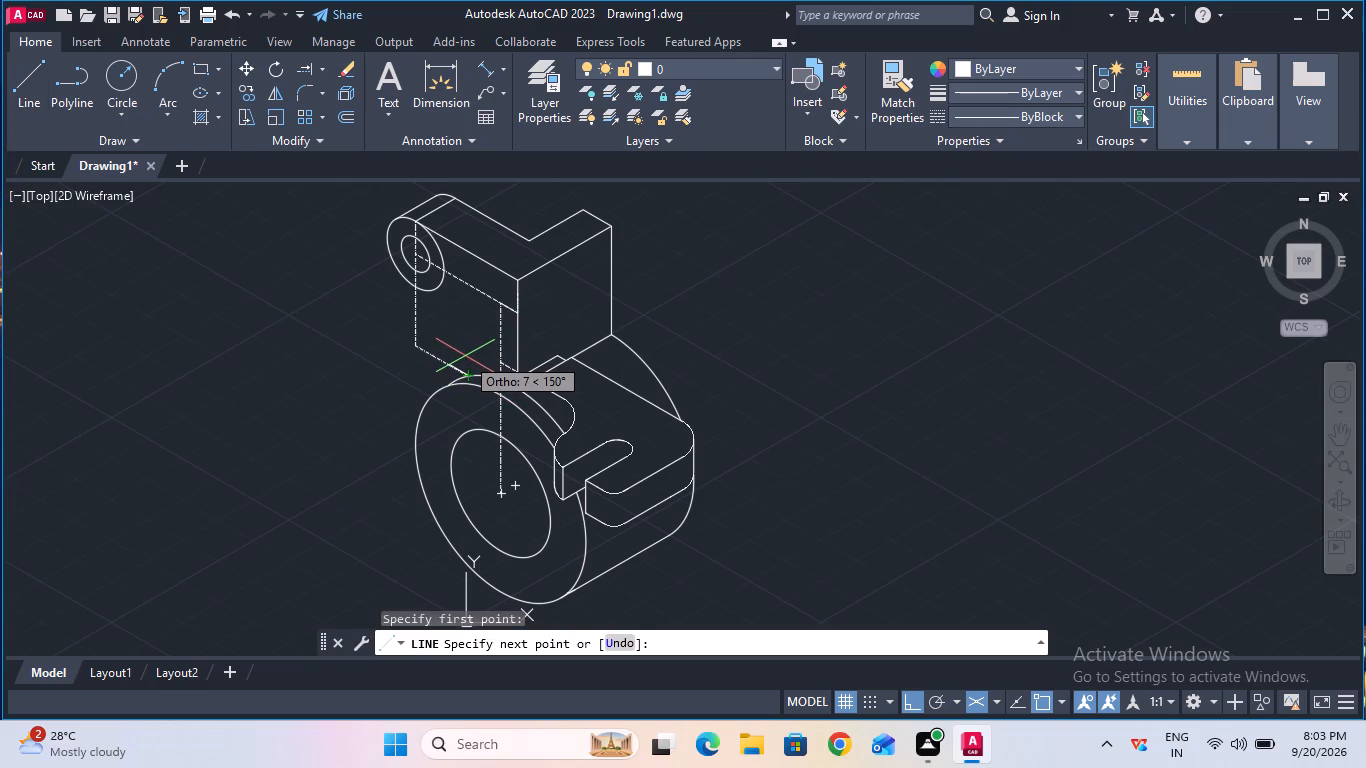
key(F5)
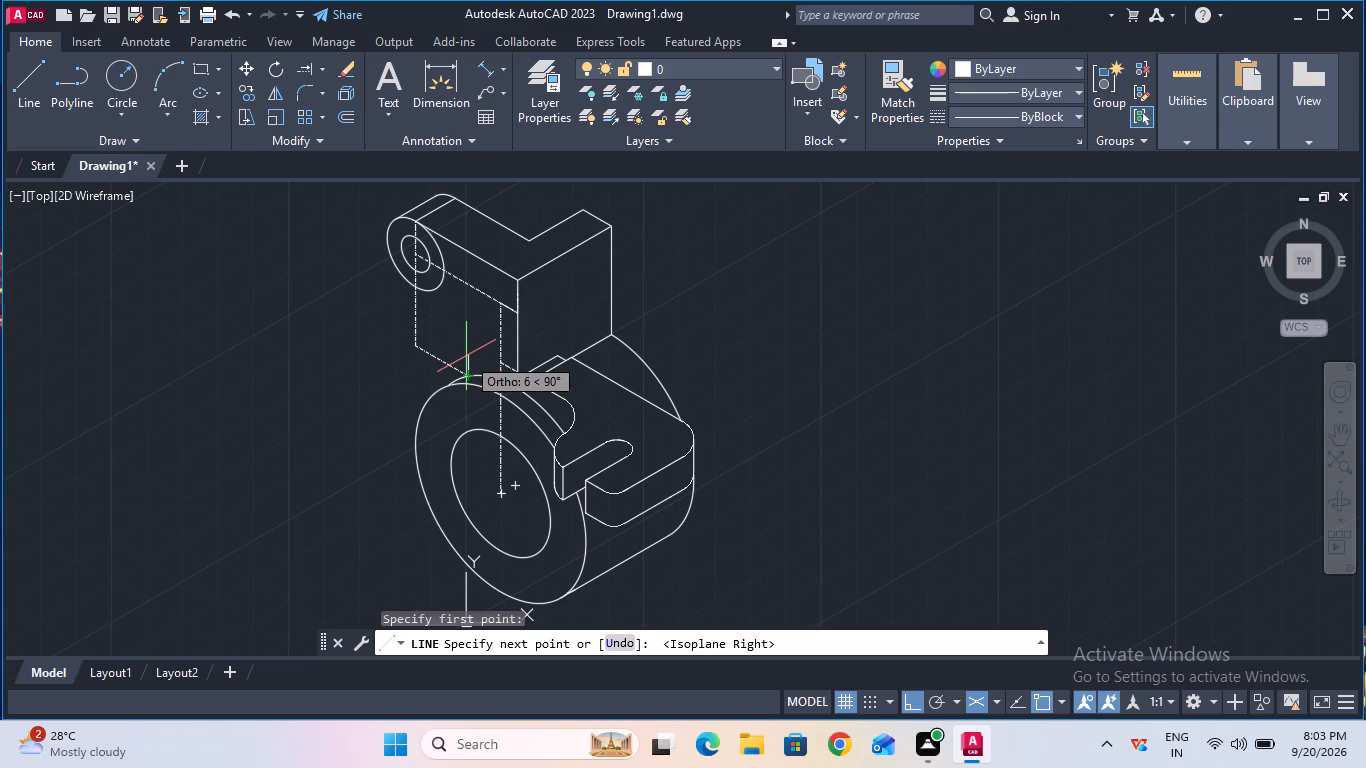
key(6)
key(Return)
key(Escape)
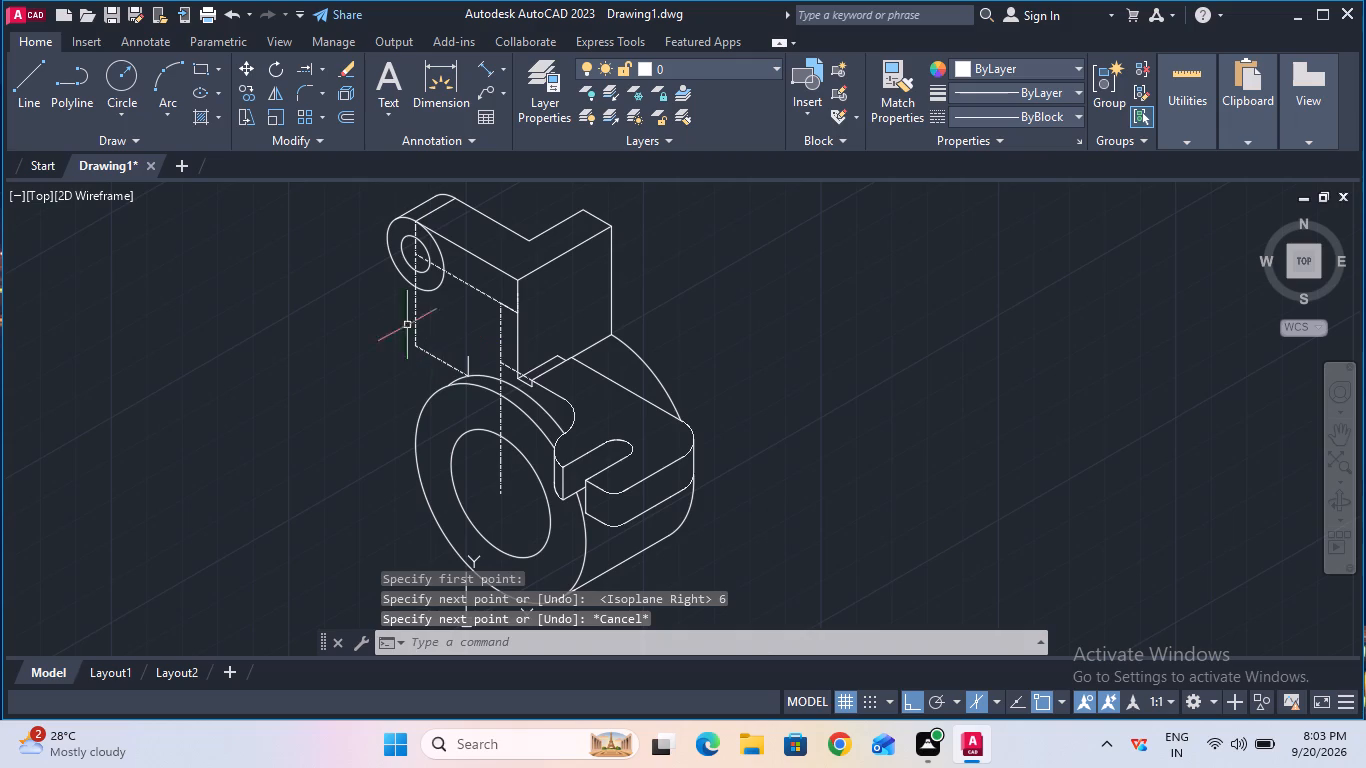
Erase the slanted centreline running to the large cylinder's rim and the vertical centreline below the small boss.
click(344, 61)
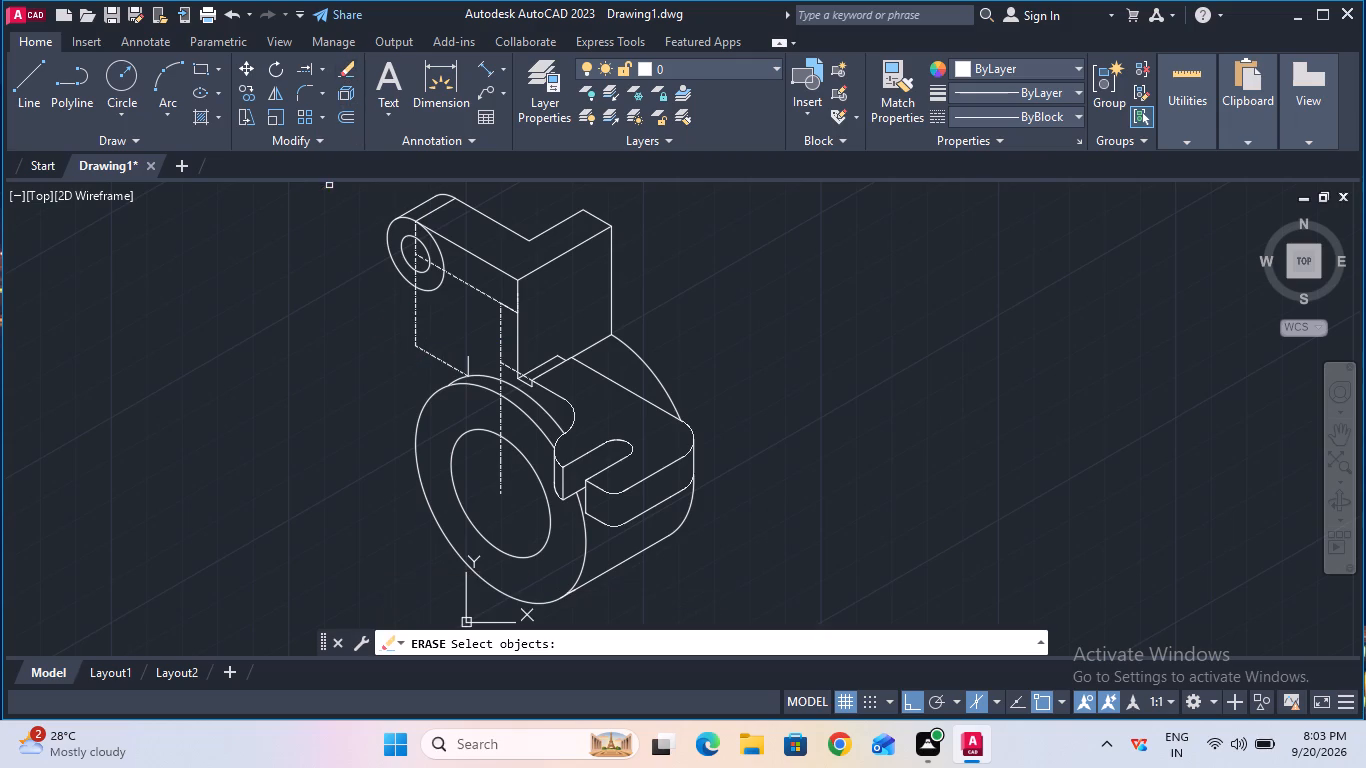
click(423, 351)
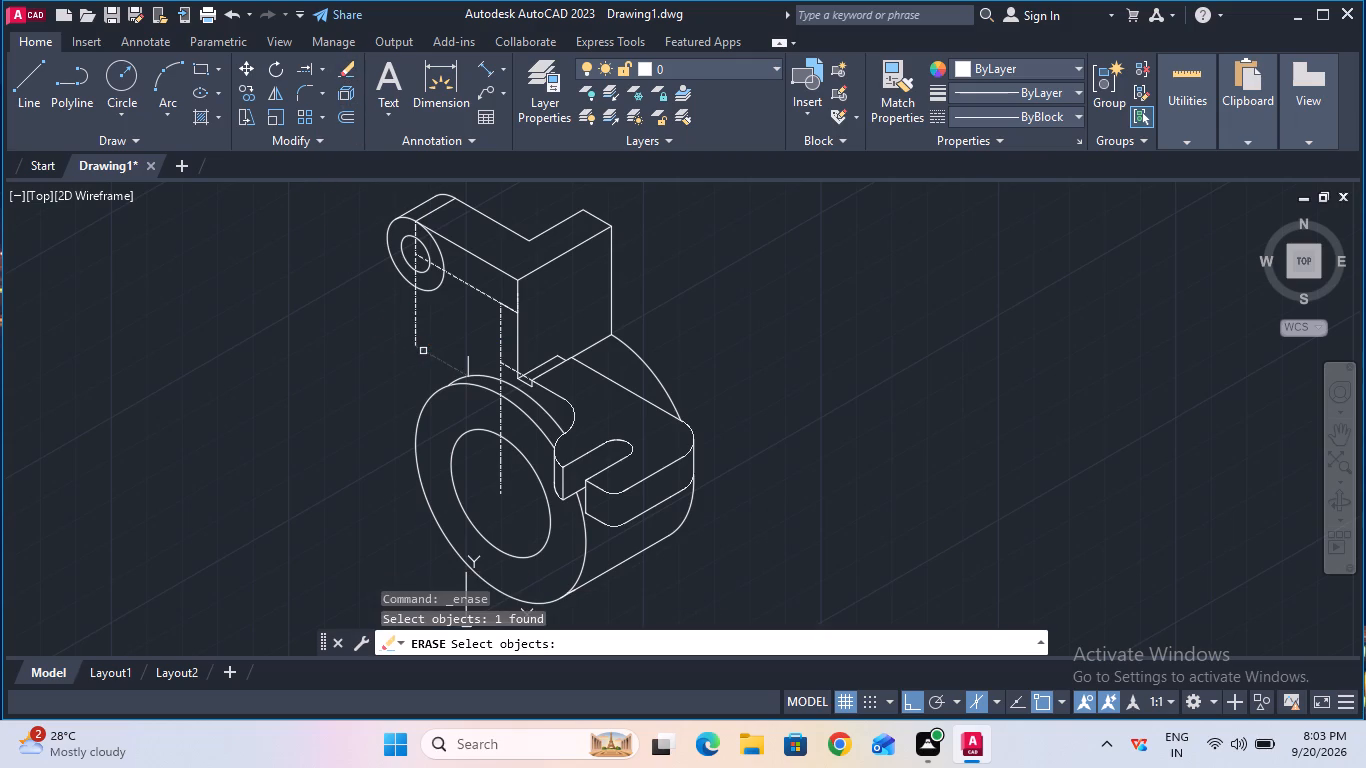
key(Return)
click(351, 66)
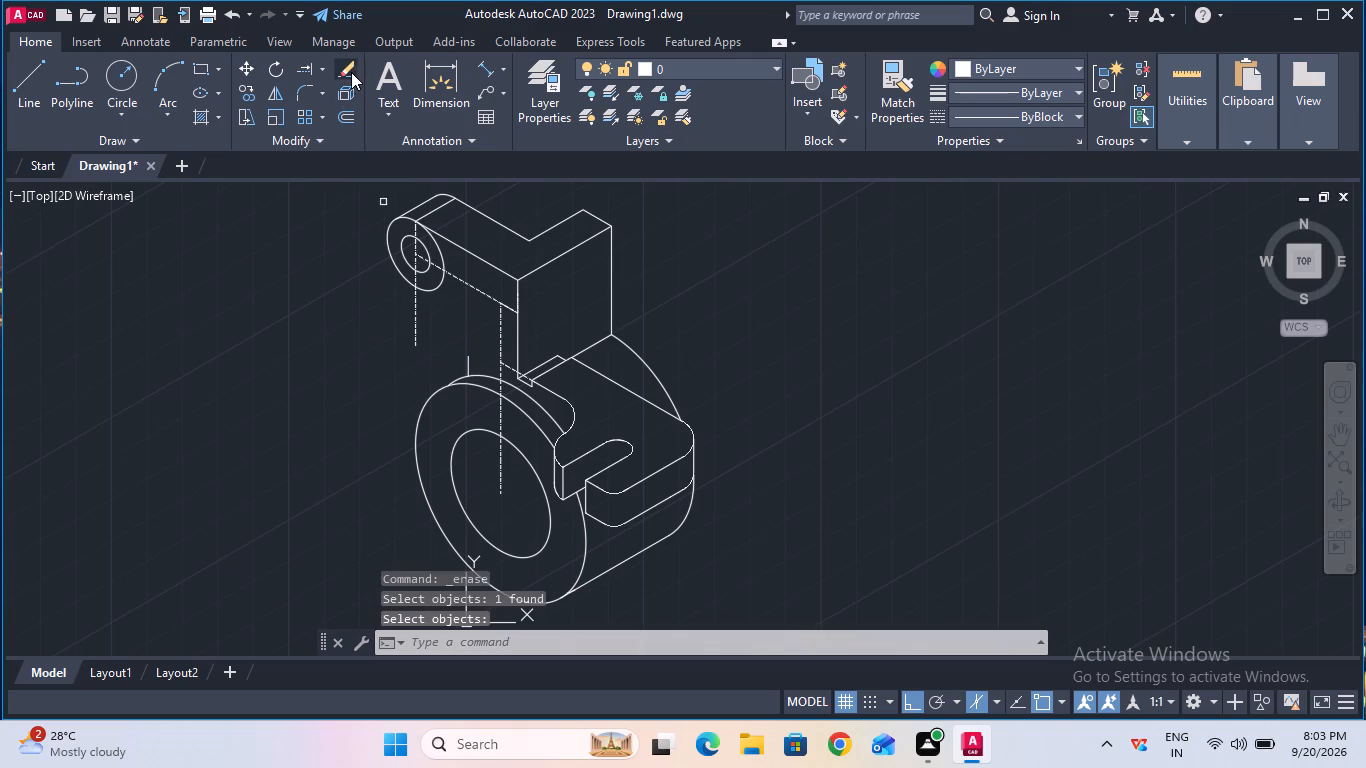
click(416, 328)
key(Return)
Draw a line from the top of the 6-unit vertical line at the cylinder rim to the lower side of the small boss's outer ellipse, with Ortho off.
click(33, 99)
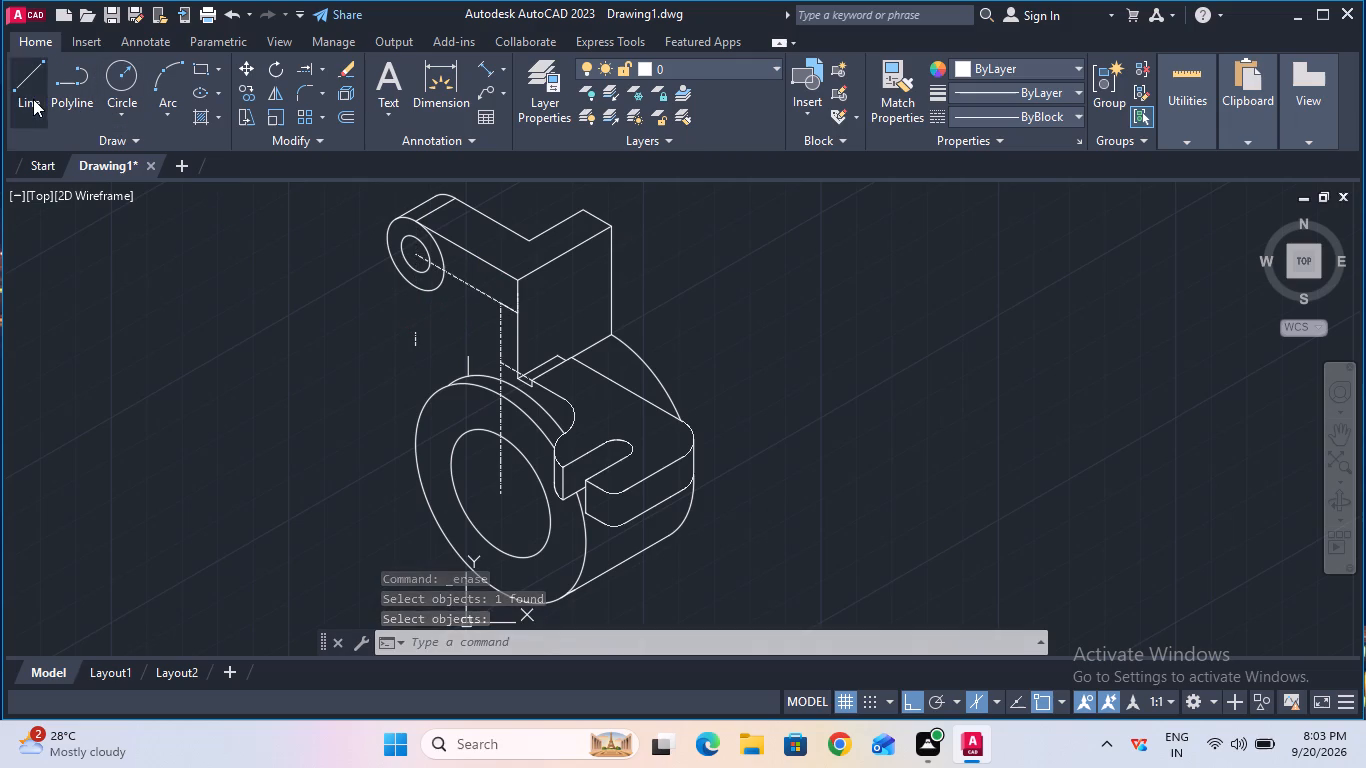
click(464, 360)
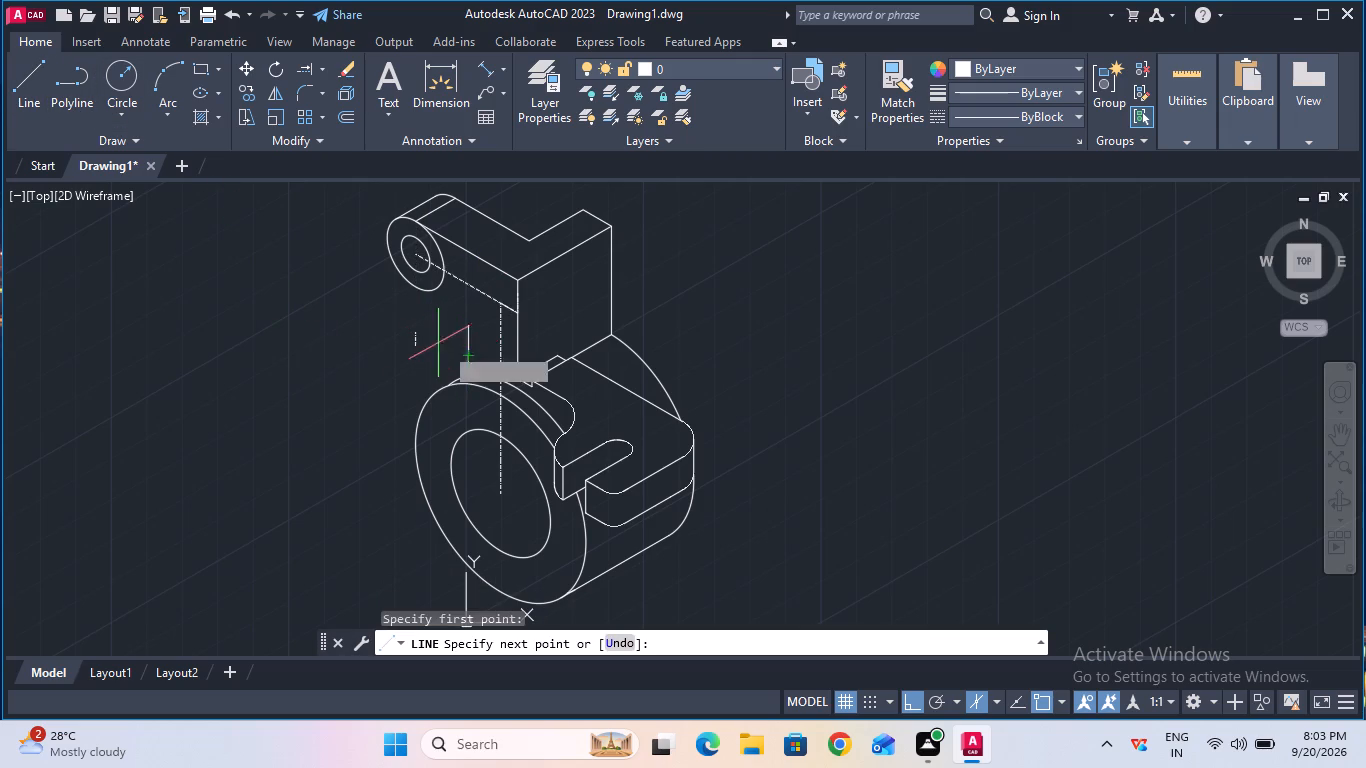
key(F5)
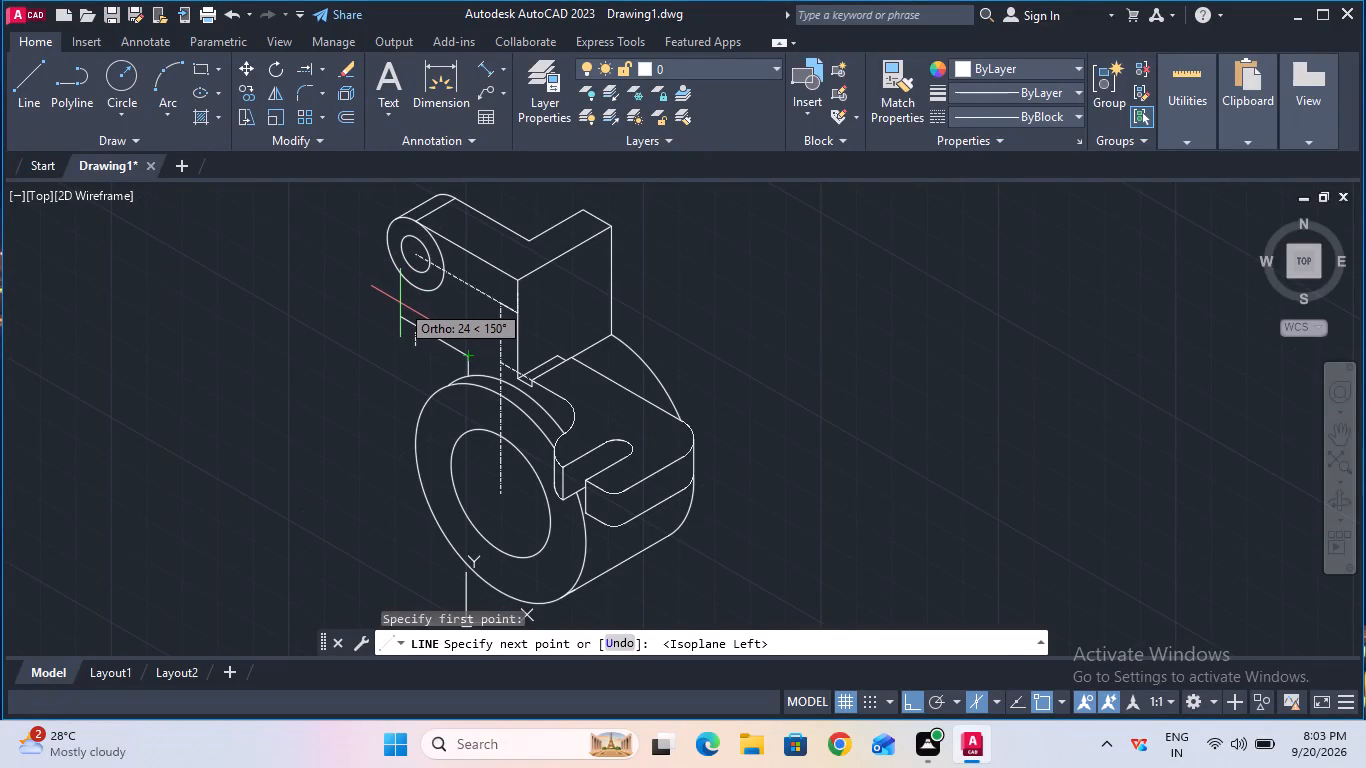
key(F8)
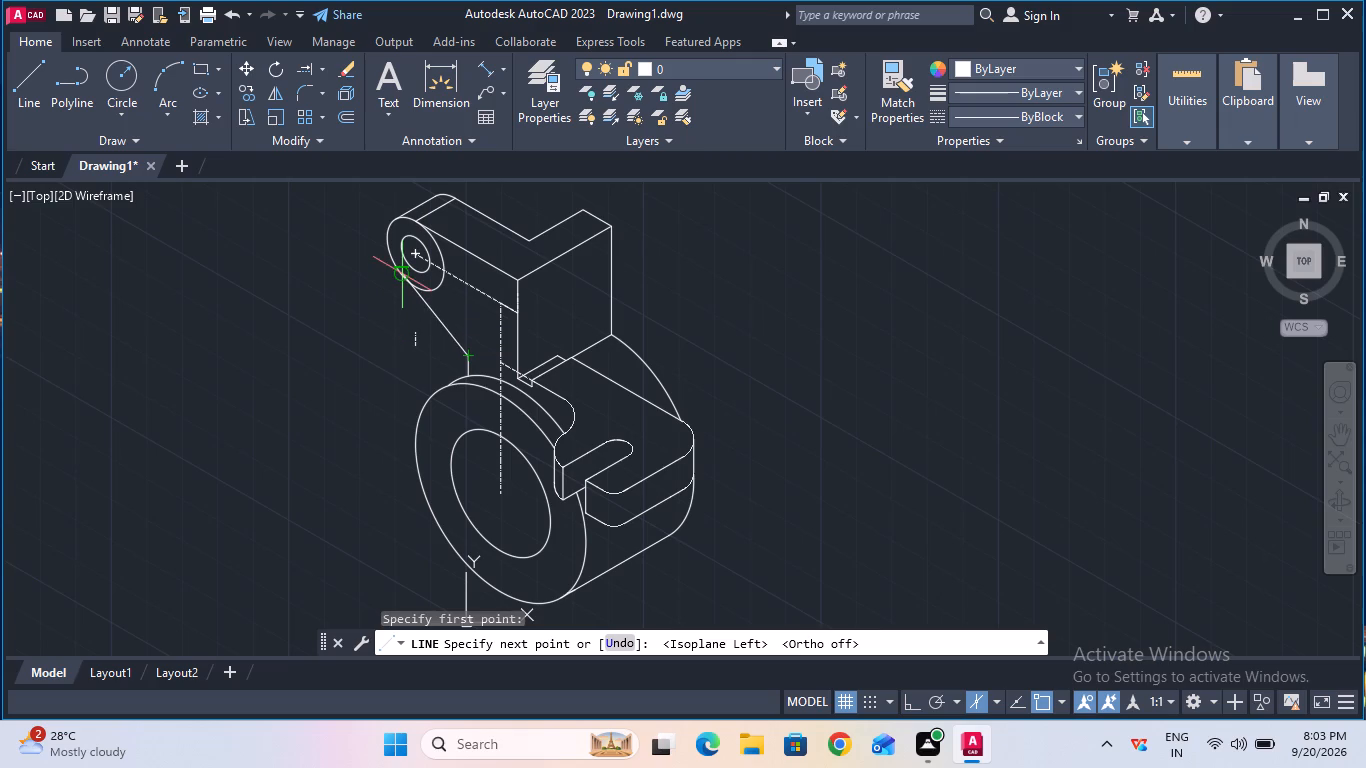
click(402, 280)
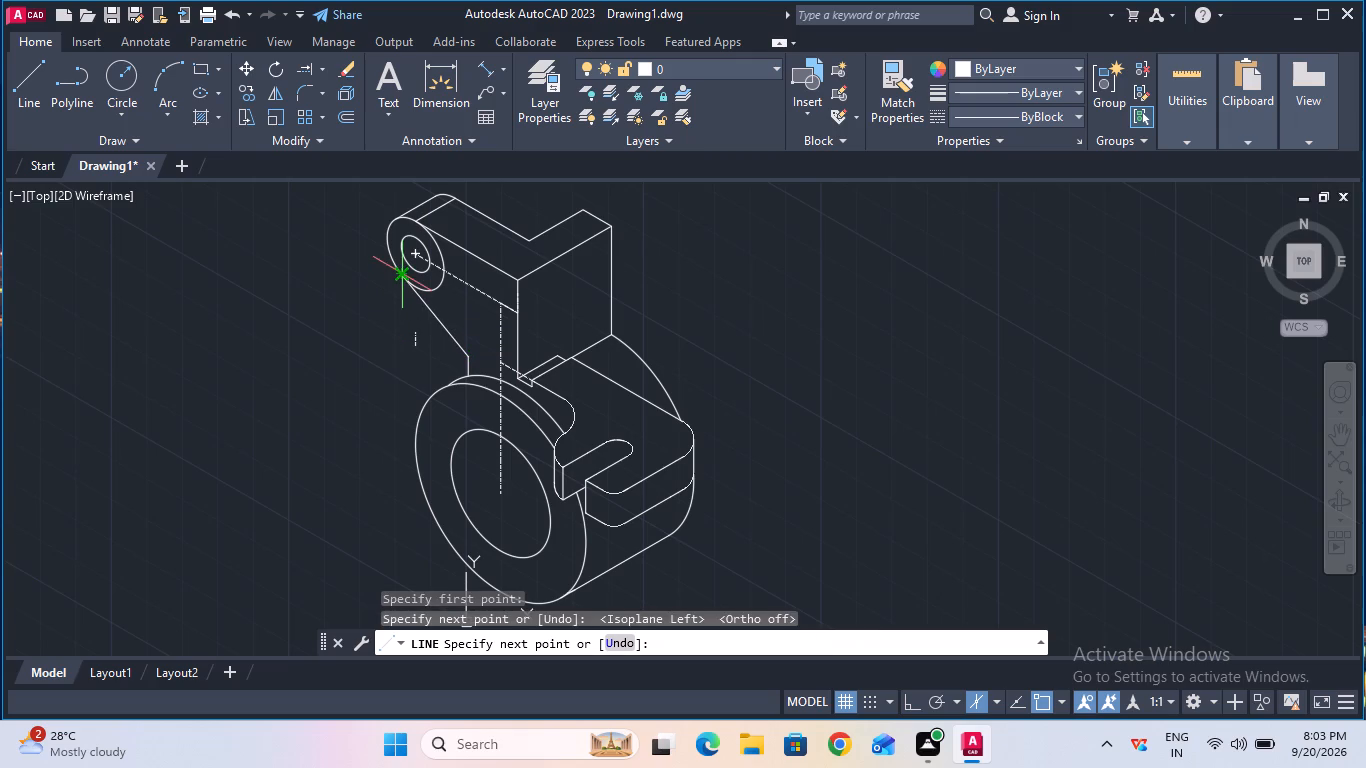
key(Escape)
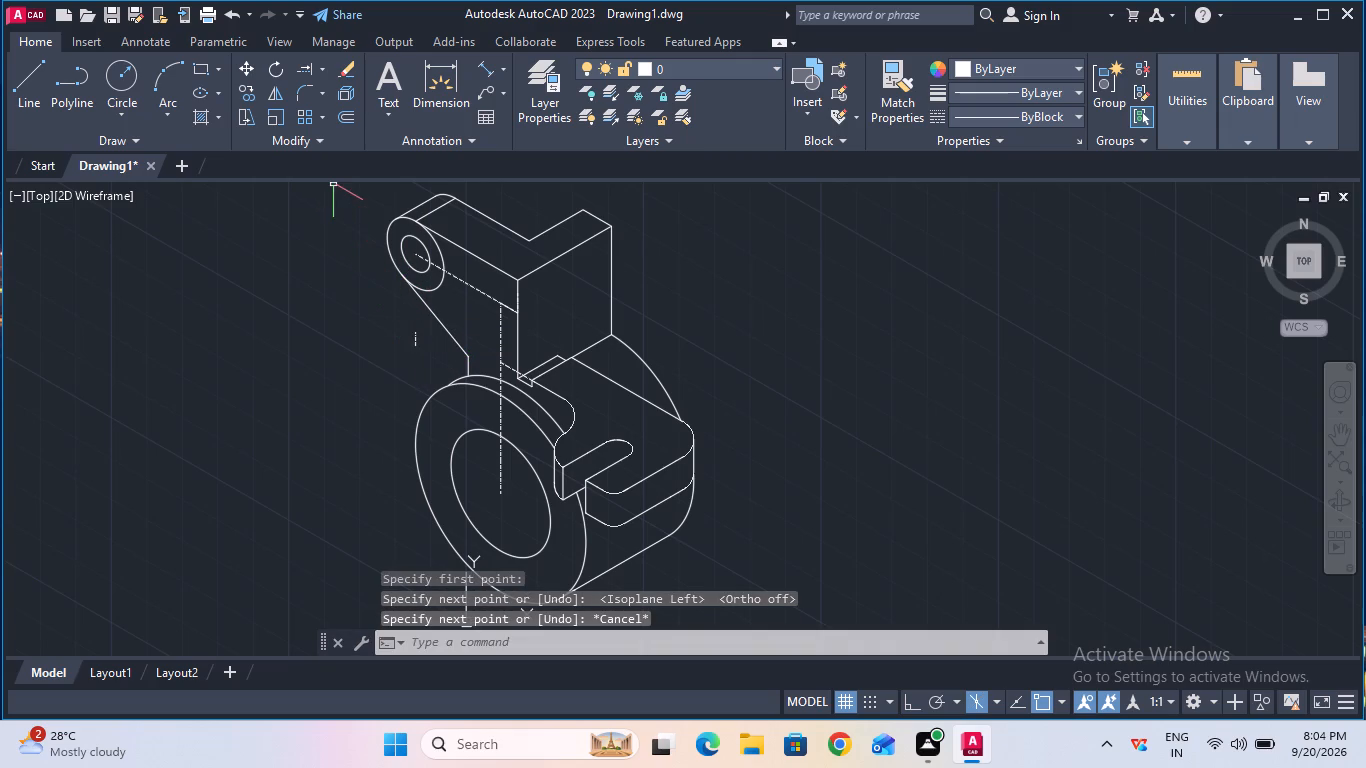
Trim the inner part of the small boss's outer ellipse between the arm's upper edge and the new connecting line.
click(317, 74)
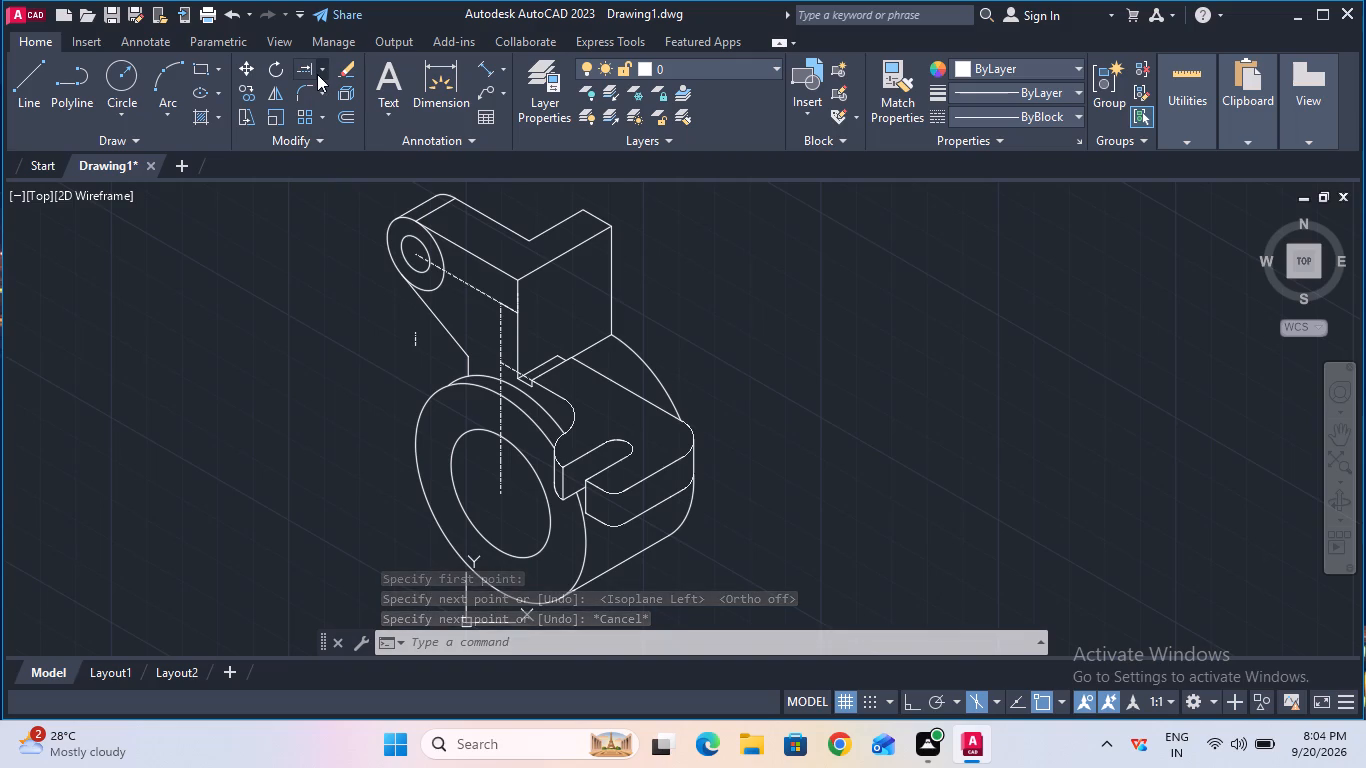
click(321, 97)
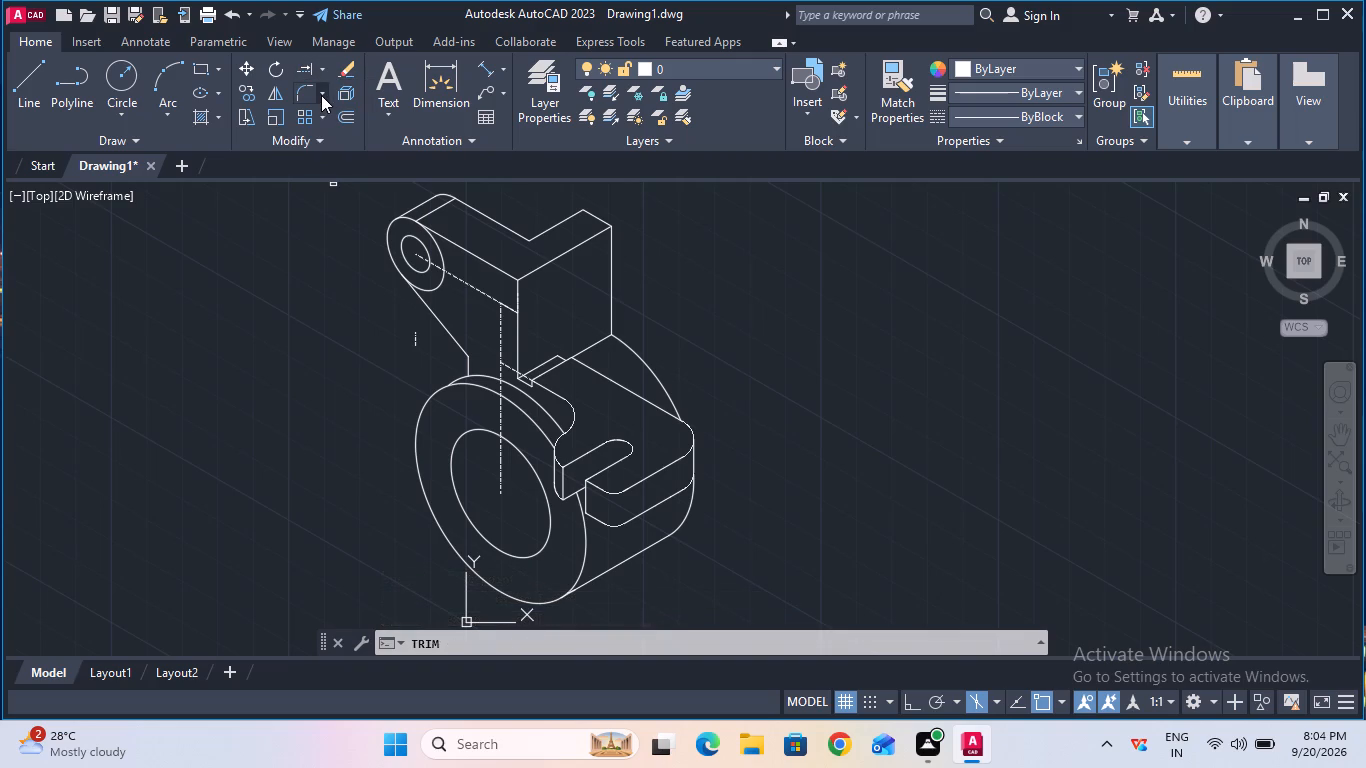
click(442, 258)
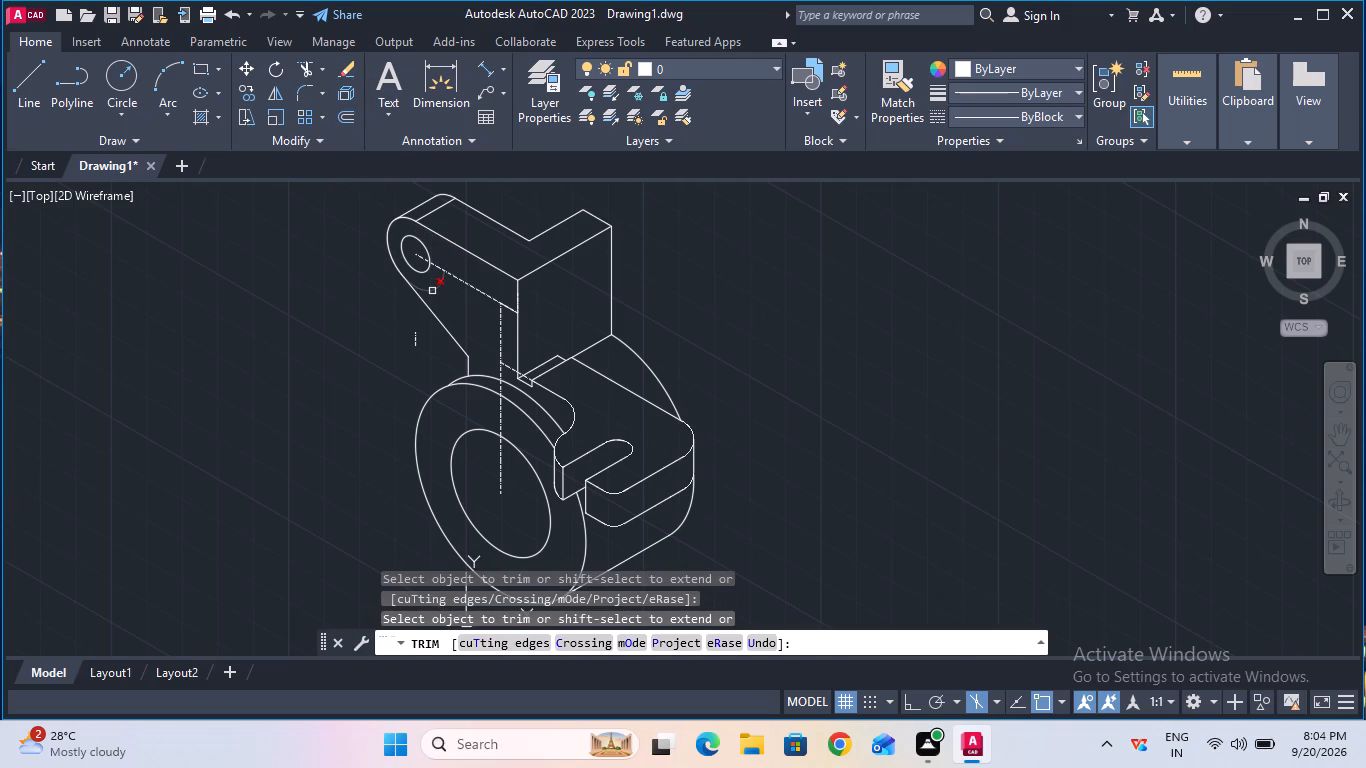
click(432, 291)
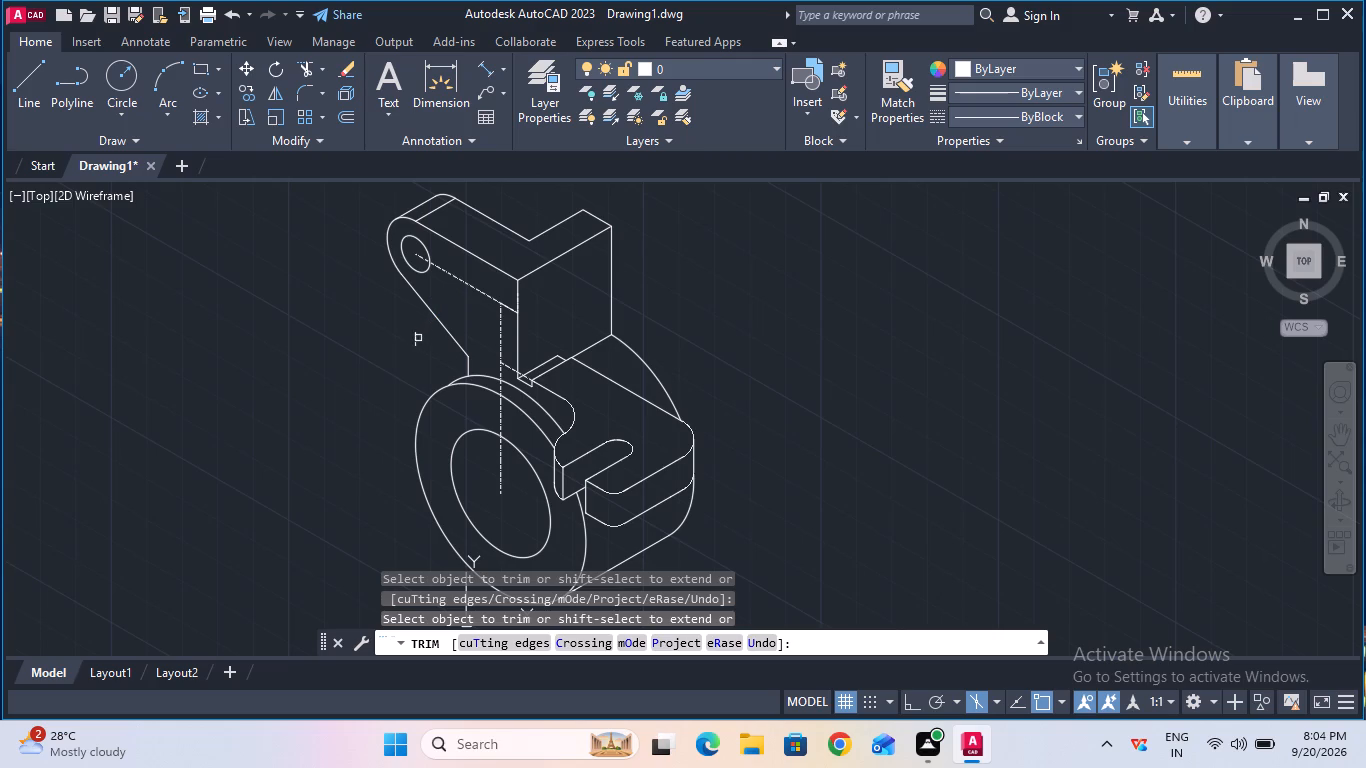
Trim away the leftover centreline pieces below the boss, across the arm, above the cylinder rim and inside the small hole.
click(418, 338)
click(478, 294)
click(507, 306)
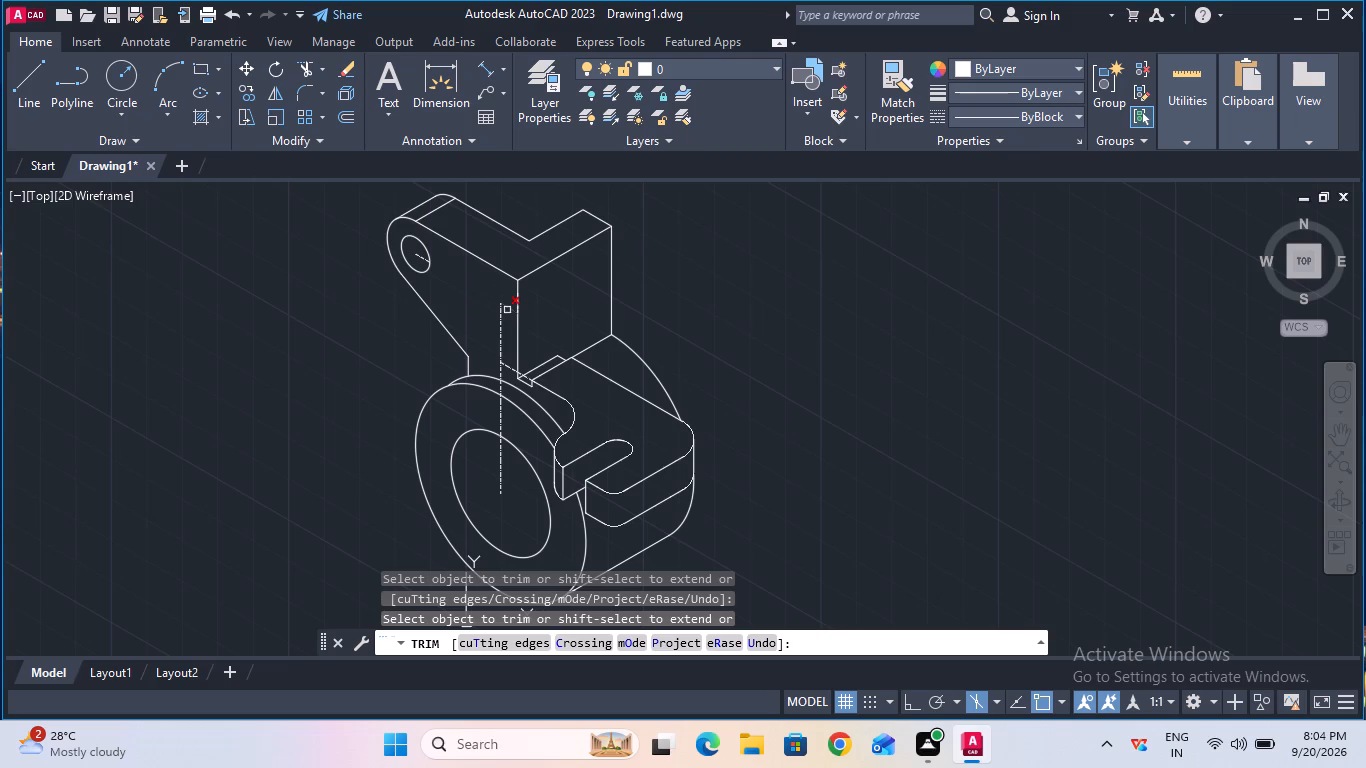
click(507, 310)
click(503, 310)
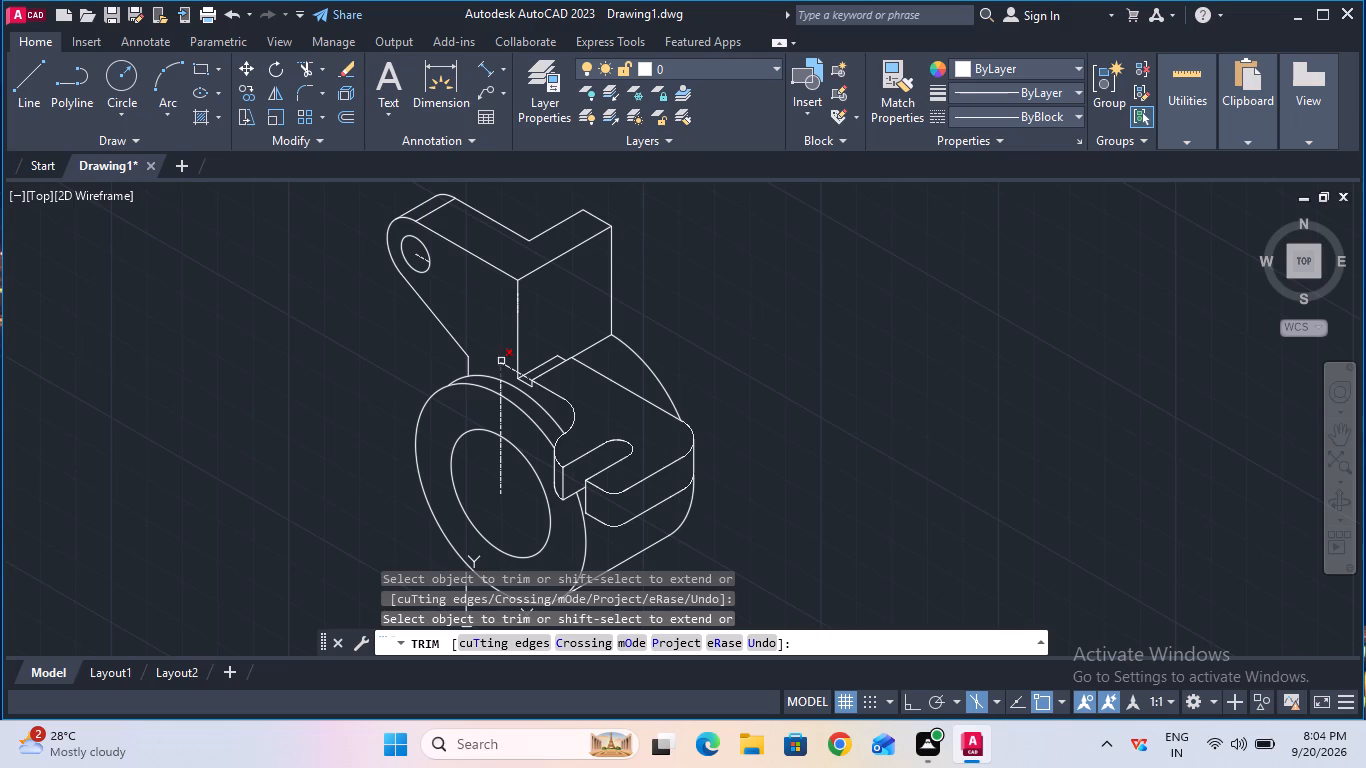
click(502, 361)
click(506, 368)
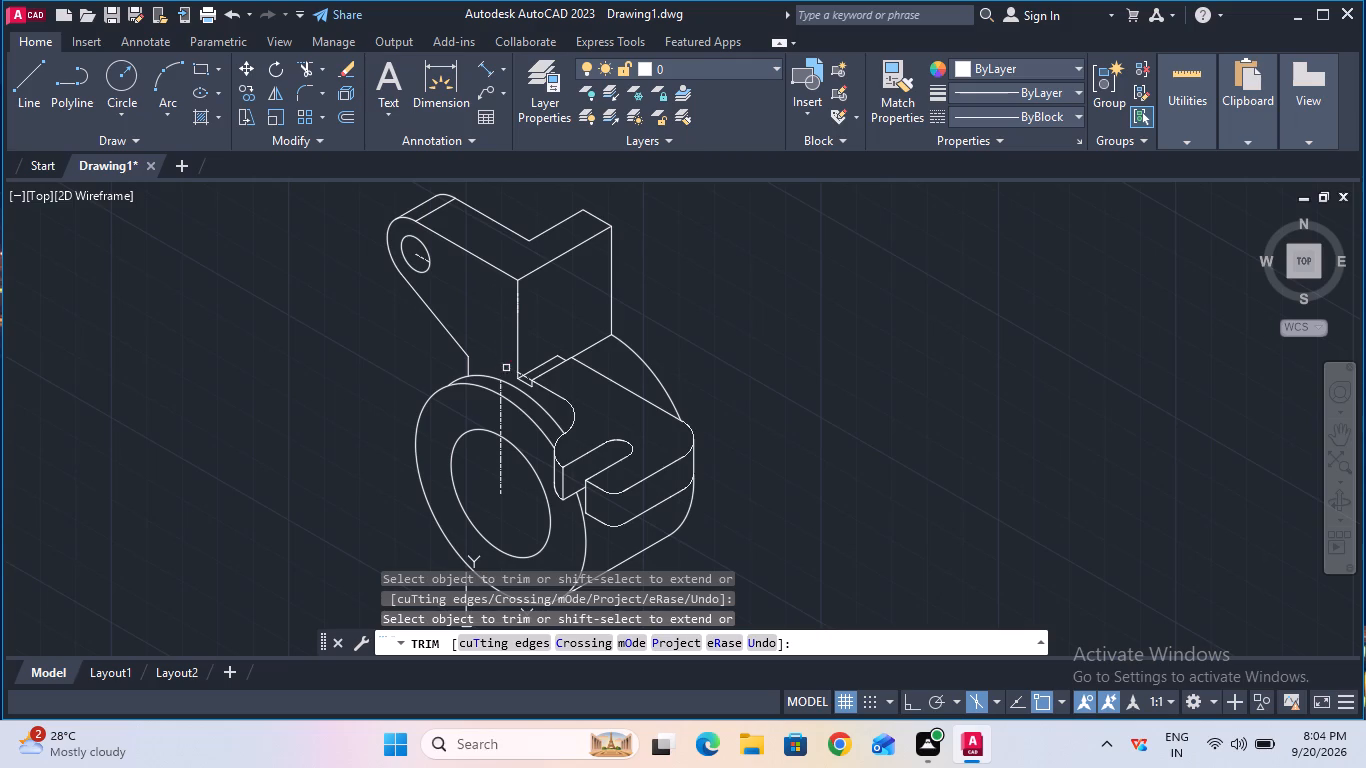
click(527, 377)
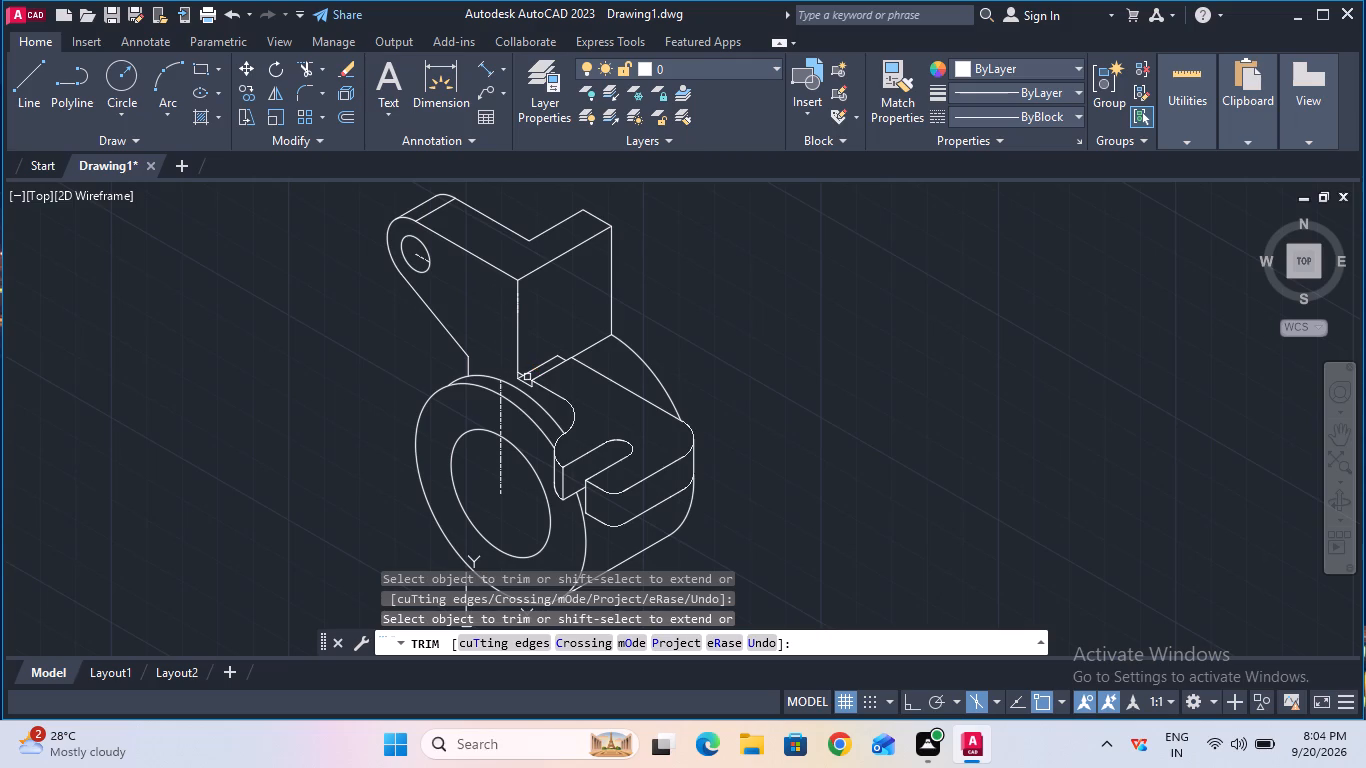
click(522, 370)
click(420, 259)
Trim away the remaining vertical centreline on the large cylinder's front face and inside its bore.
click(501, 425)
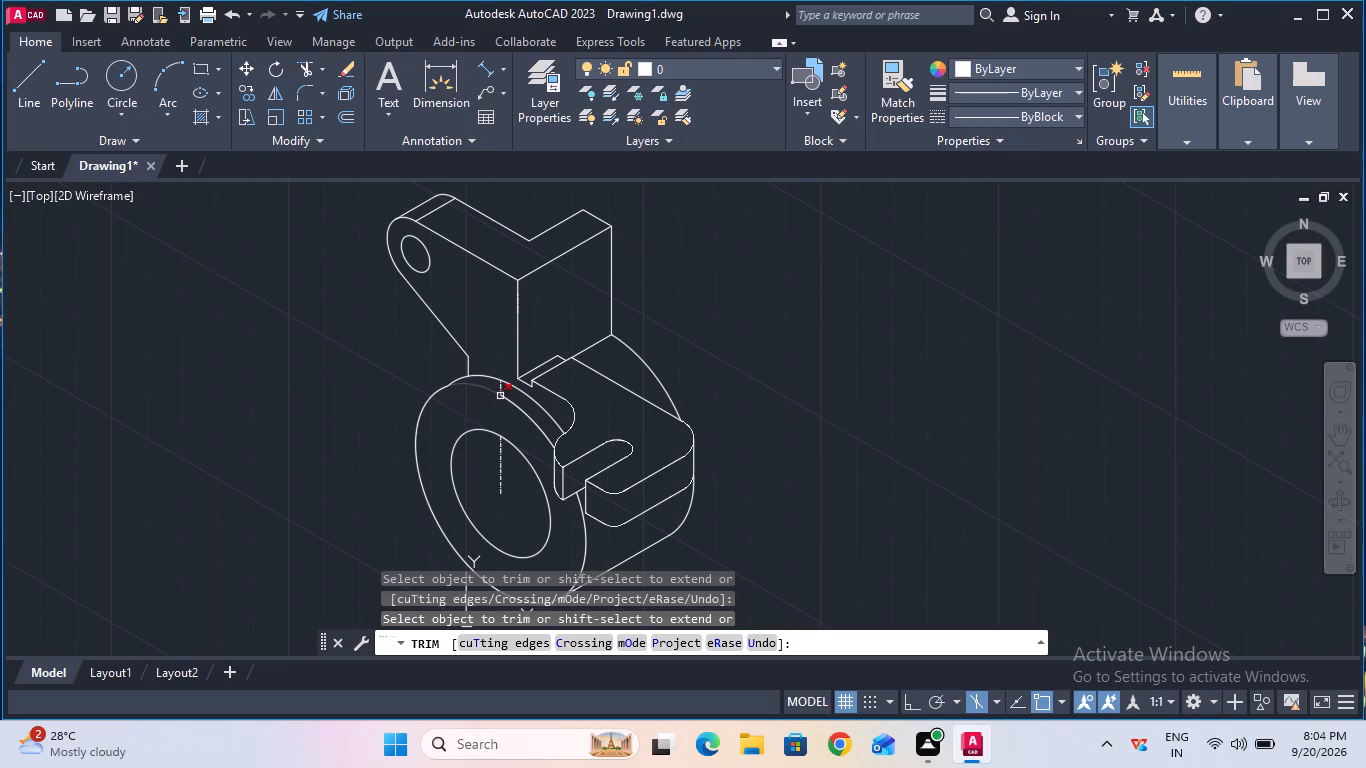
click(500, 387)
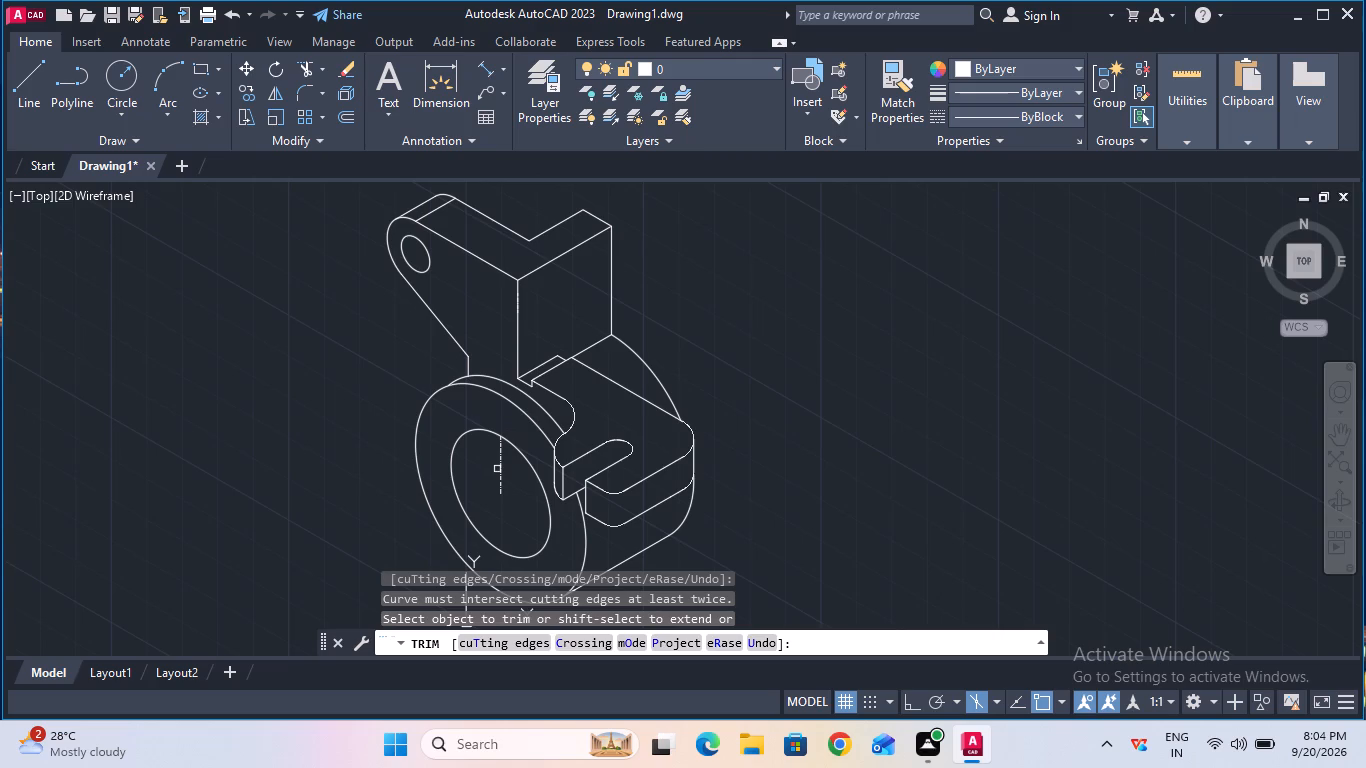
click(499, 469)
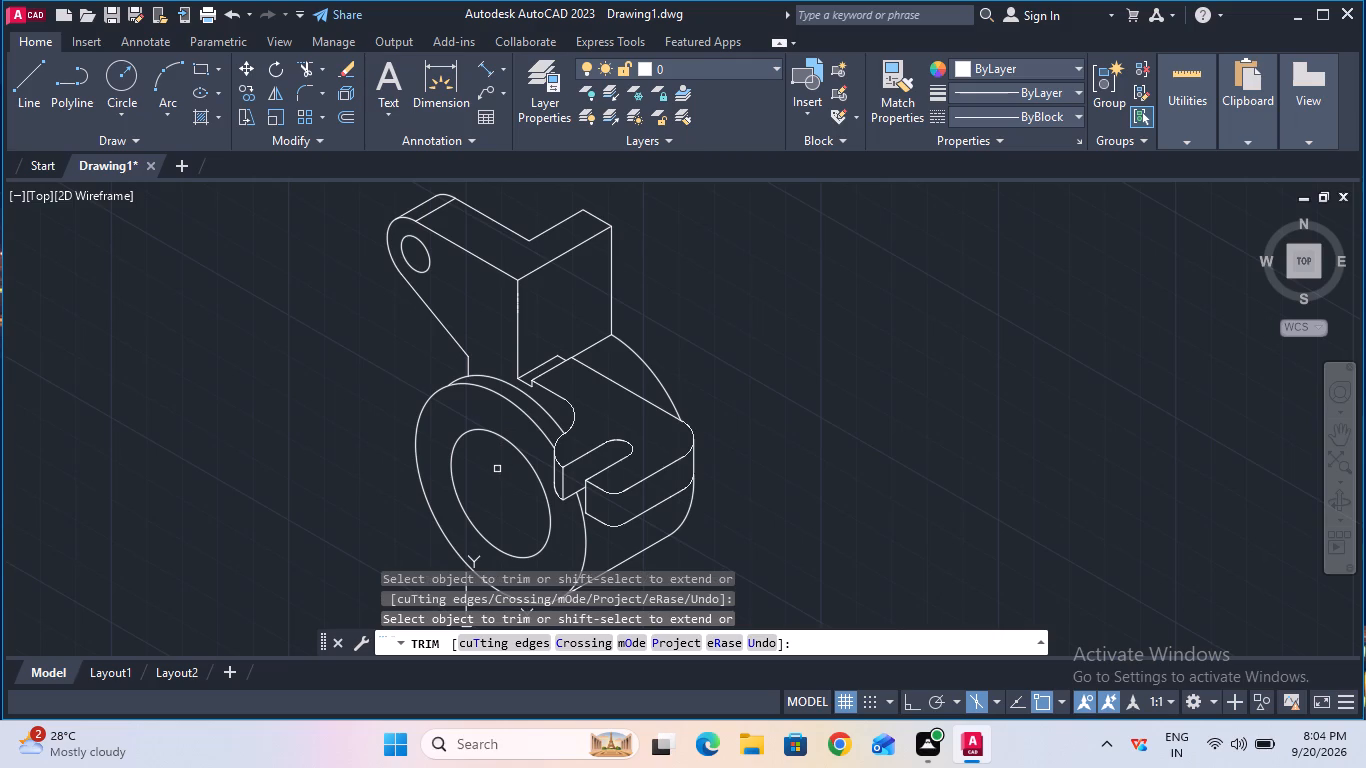
key(Escape)
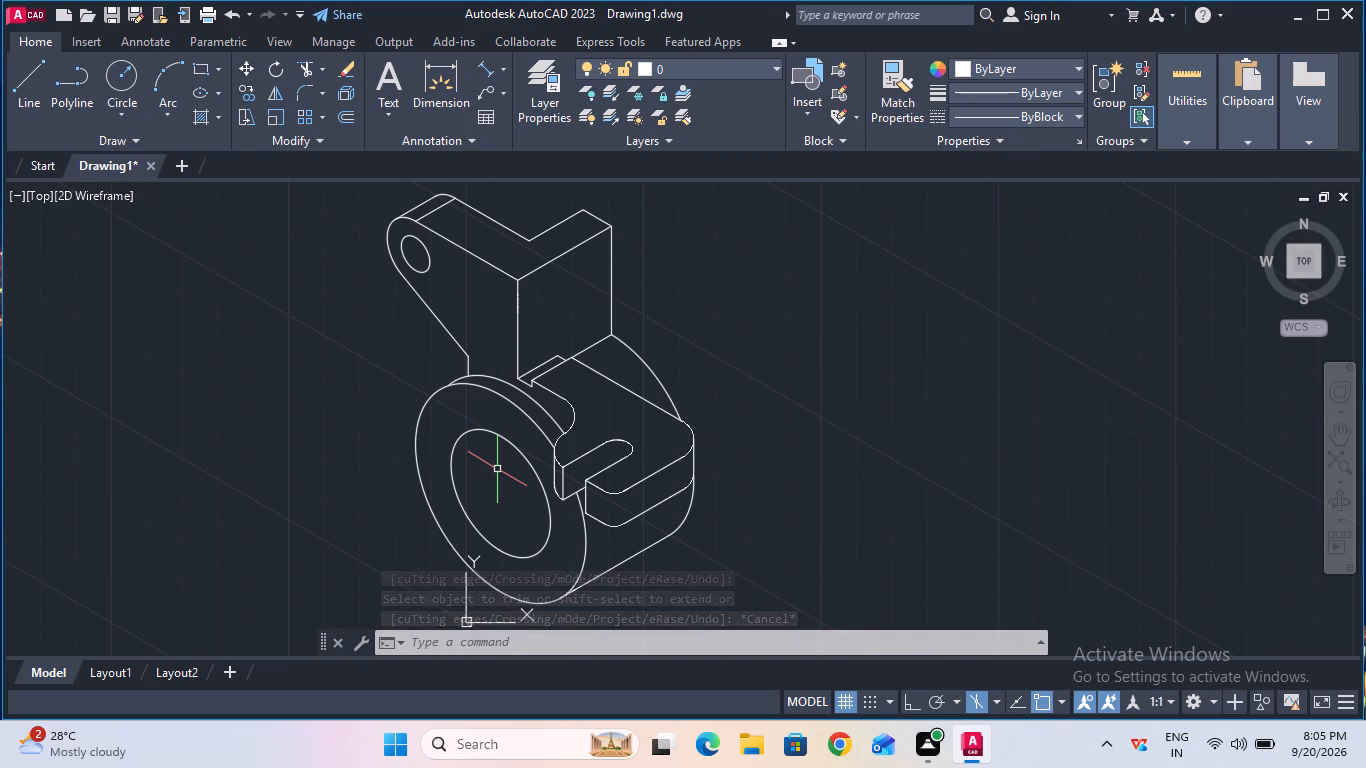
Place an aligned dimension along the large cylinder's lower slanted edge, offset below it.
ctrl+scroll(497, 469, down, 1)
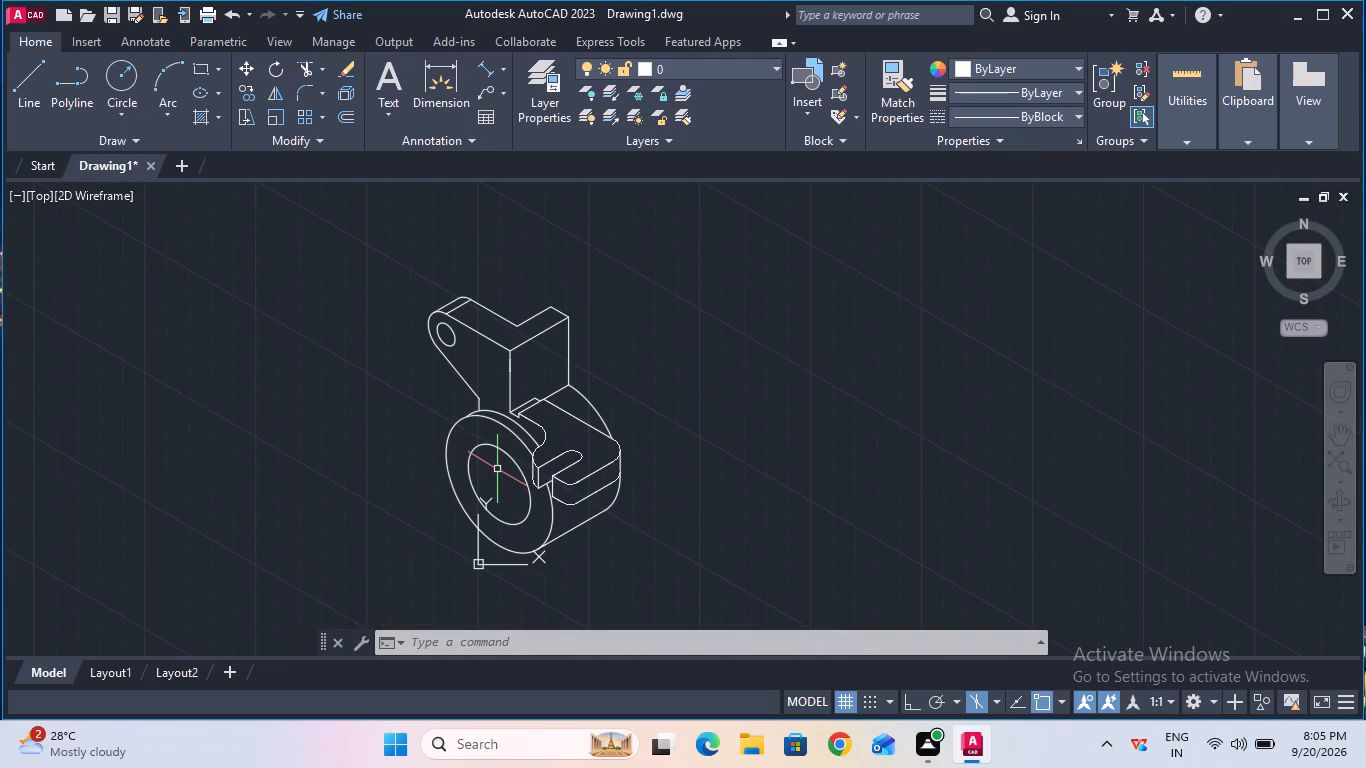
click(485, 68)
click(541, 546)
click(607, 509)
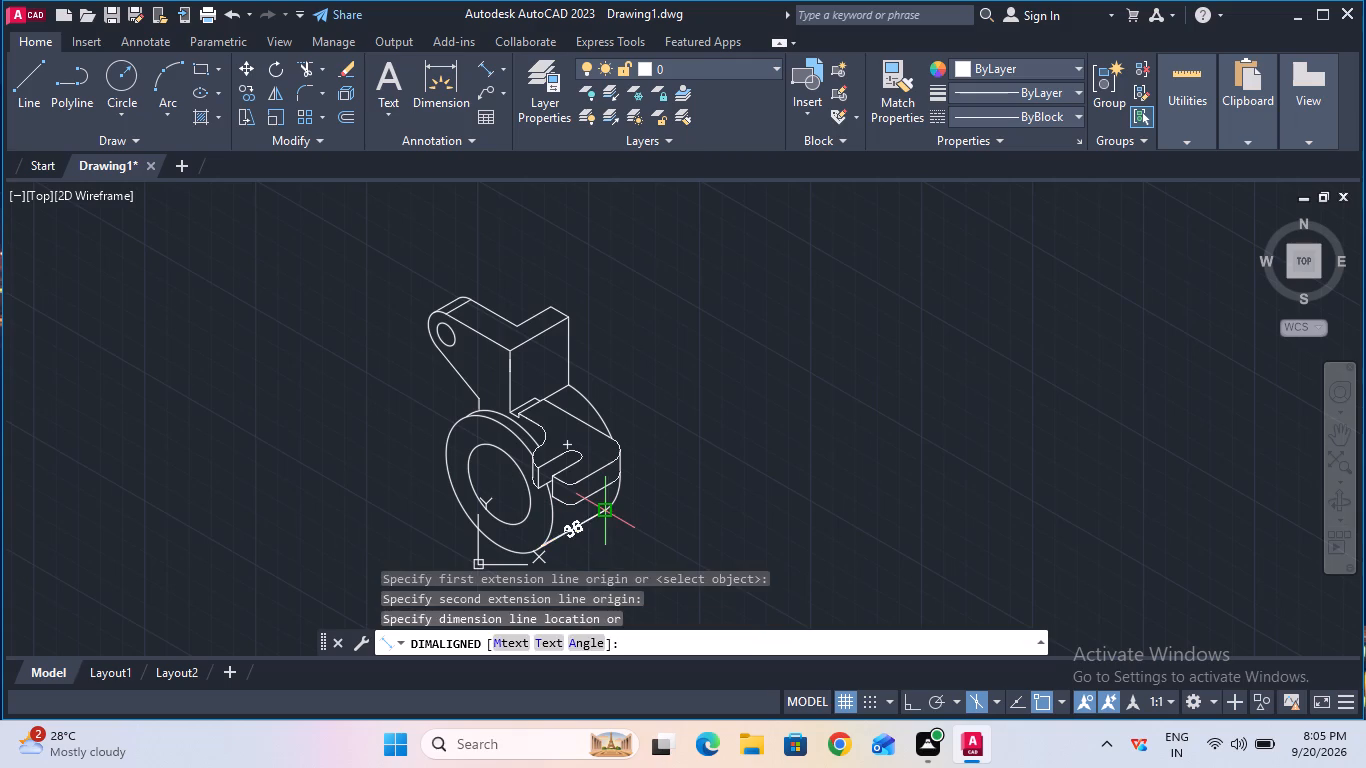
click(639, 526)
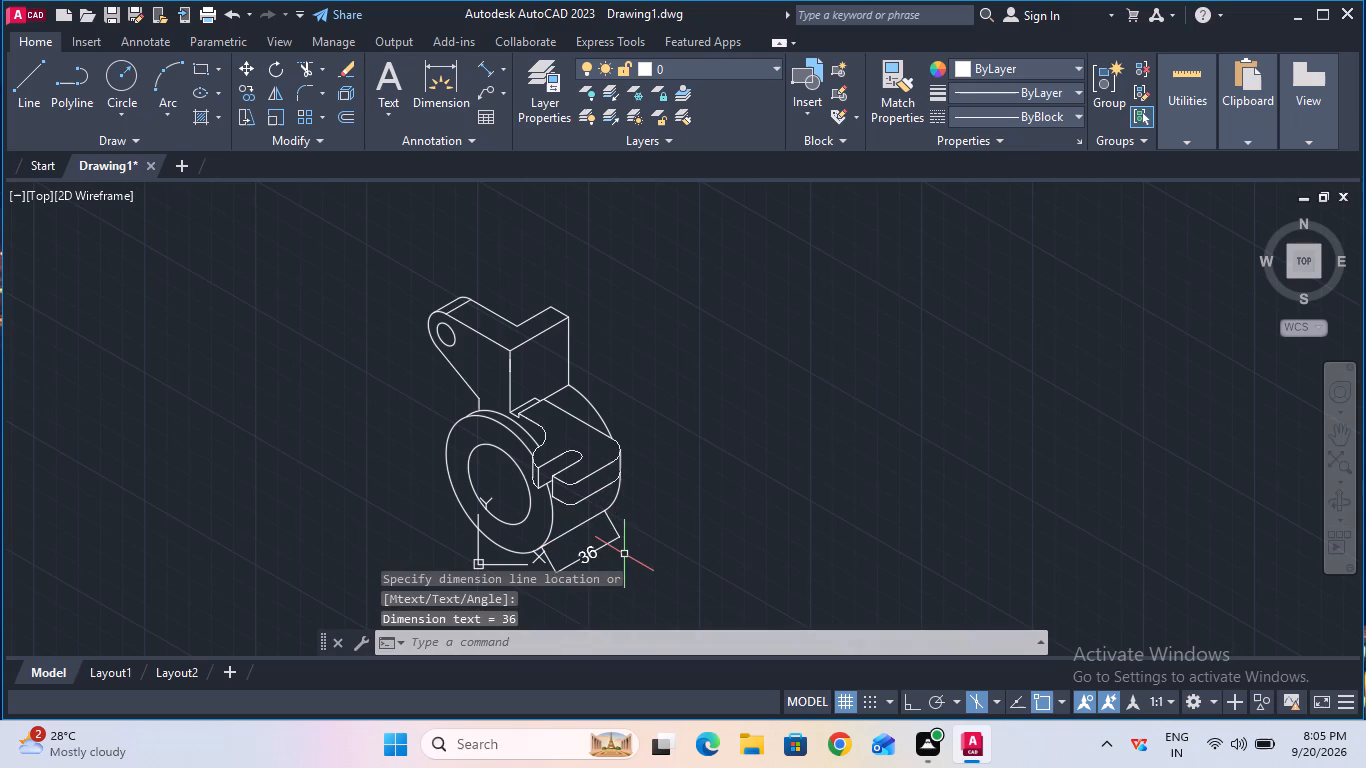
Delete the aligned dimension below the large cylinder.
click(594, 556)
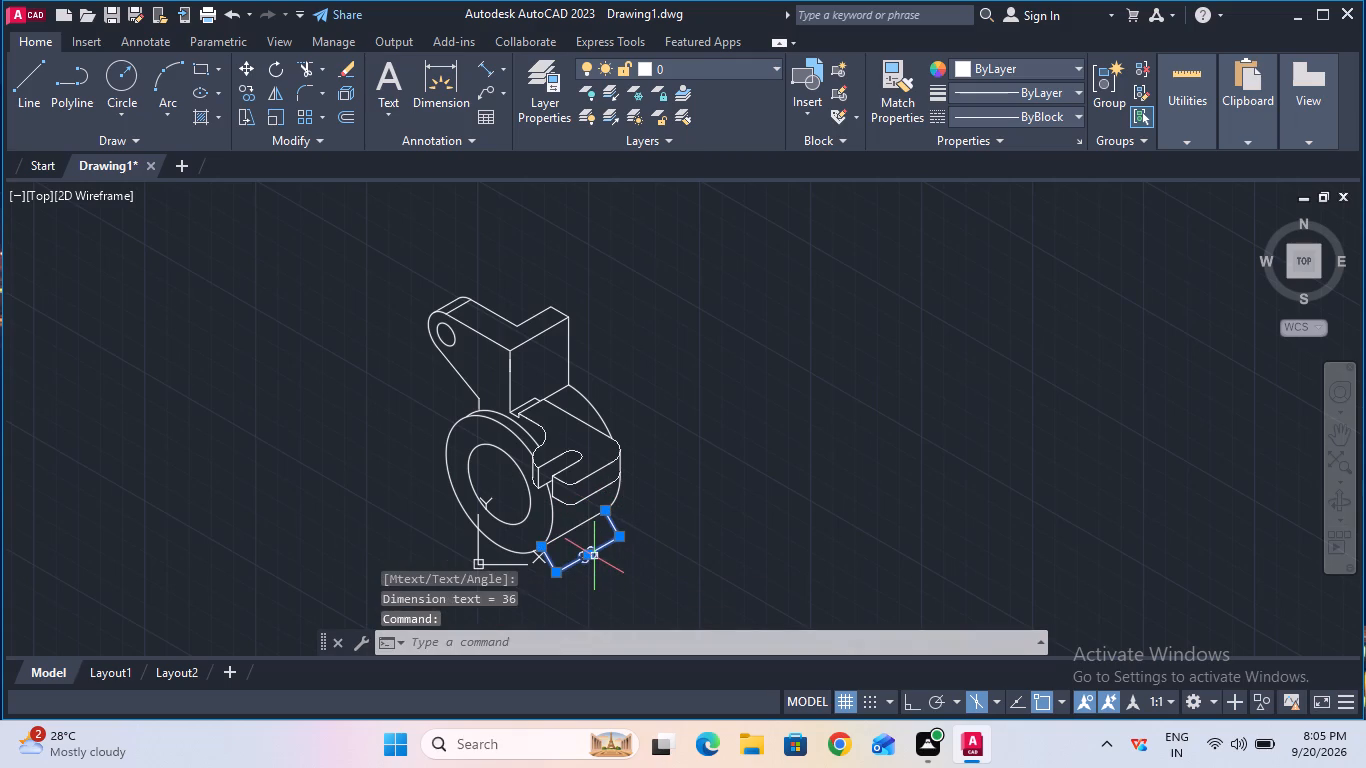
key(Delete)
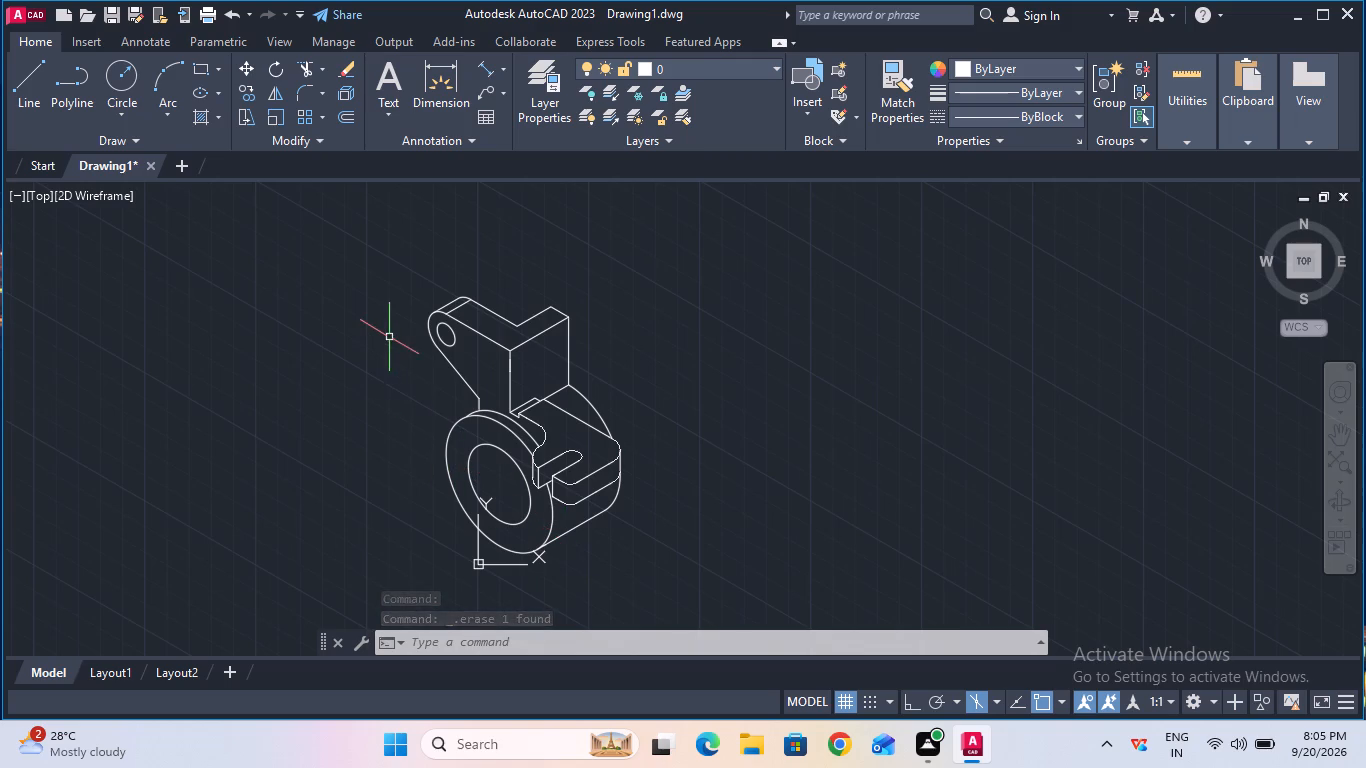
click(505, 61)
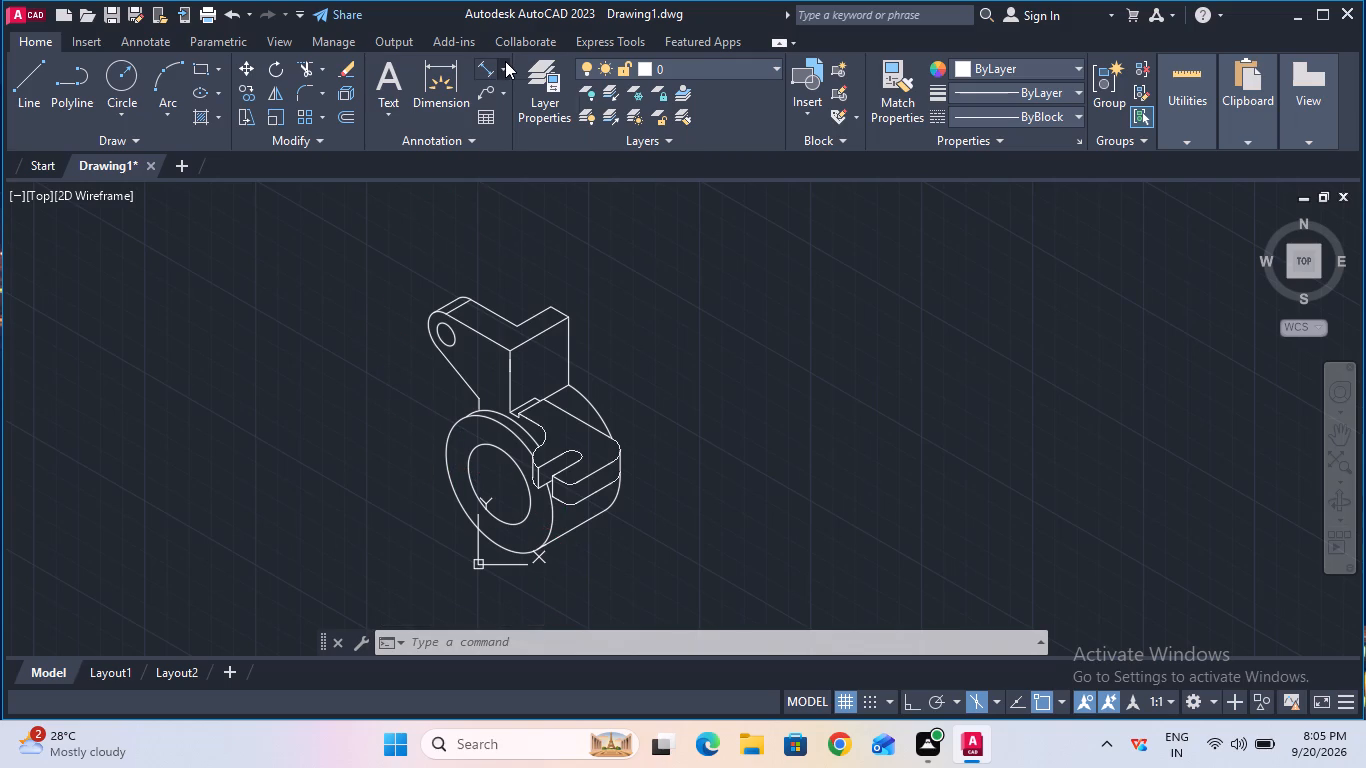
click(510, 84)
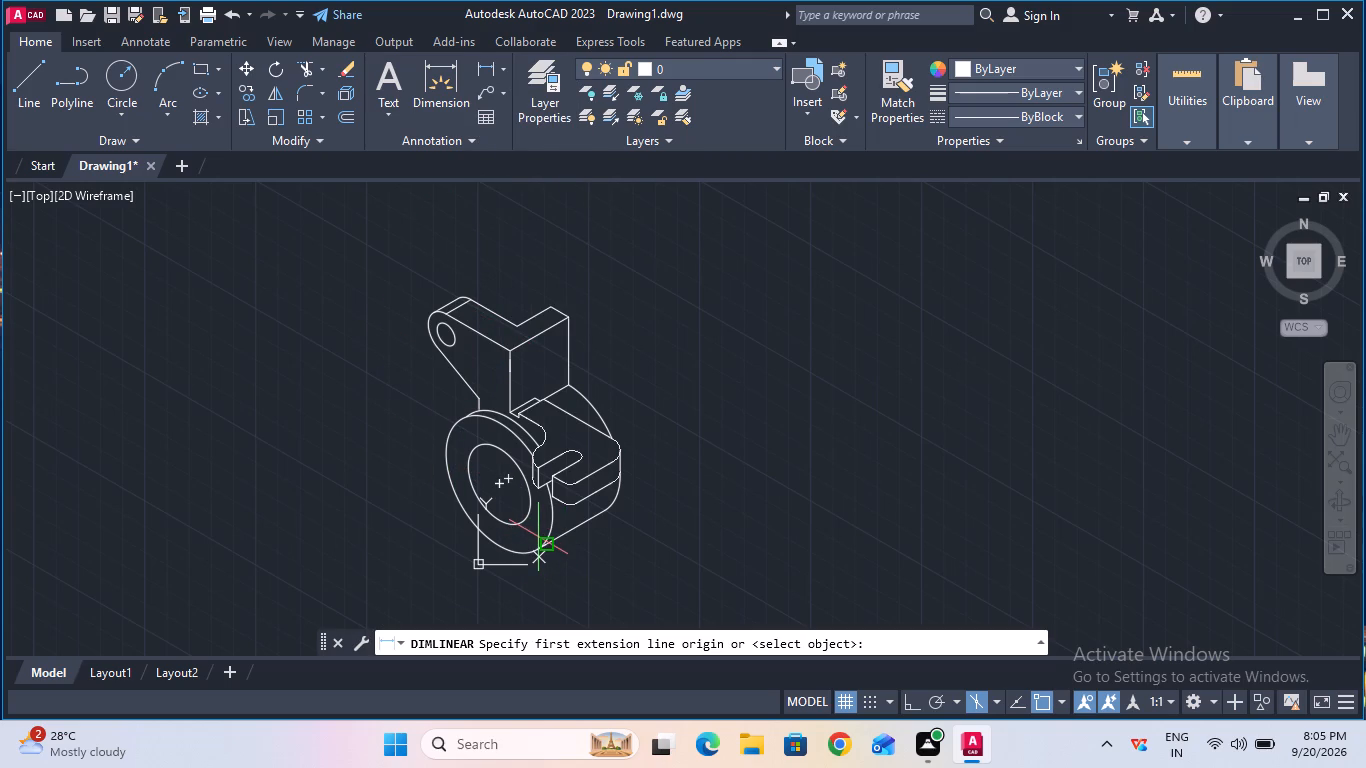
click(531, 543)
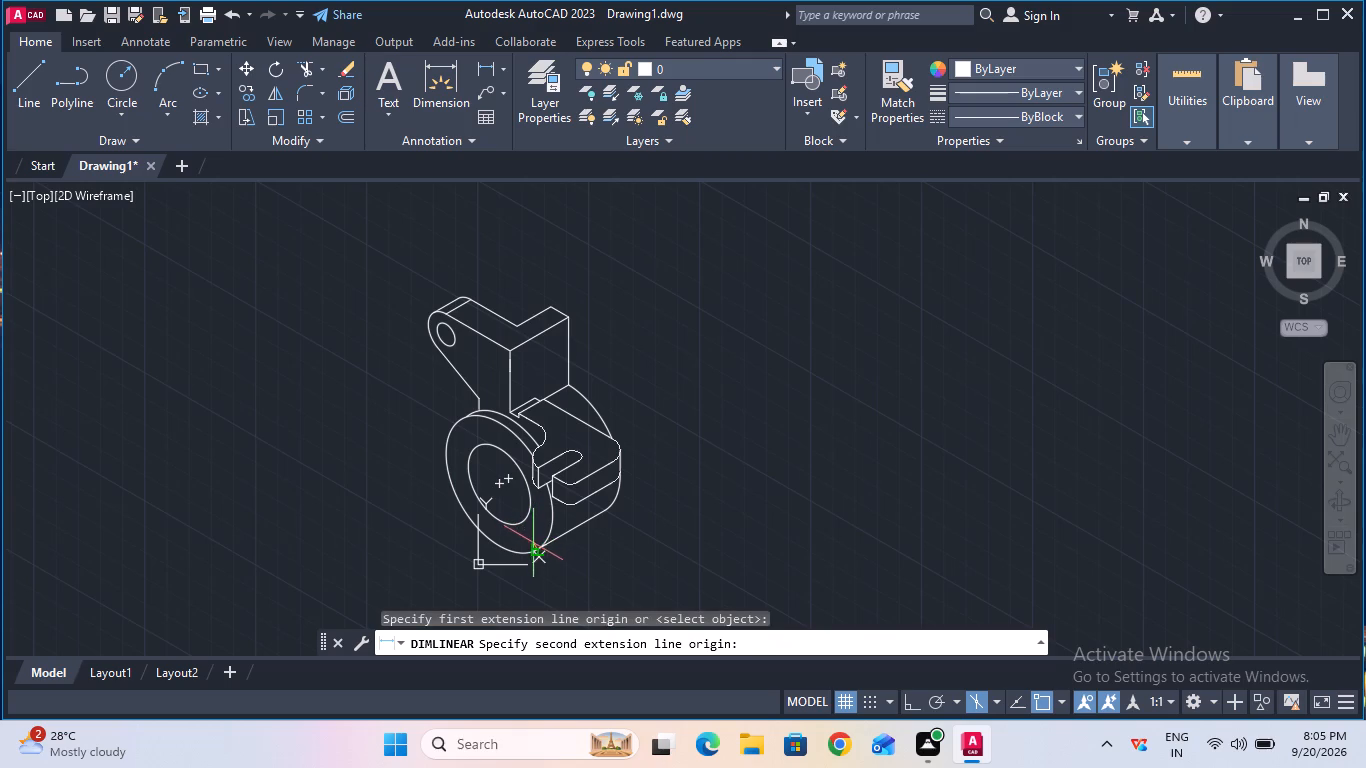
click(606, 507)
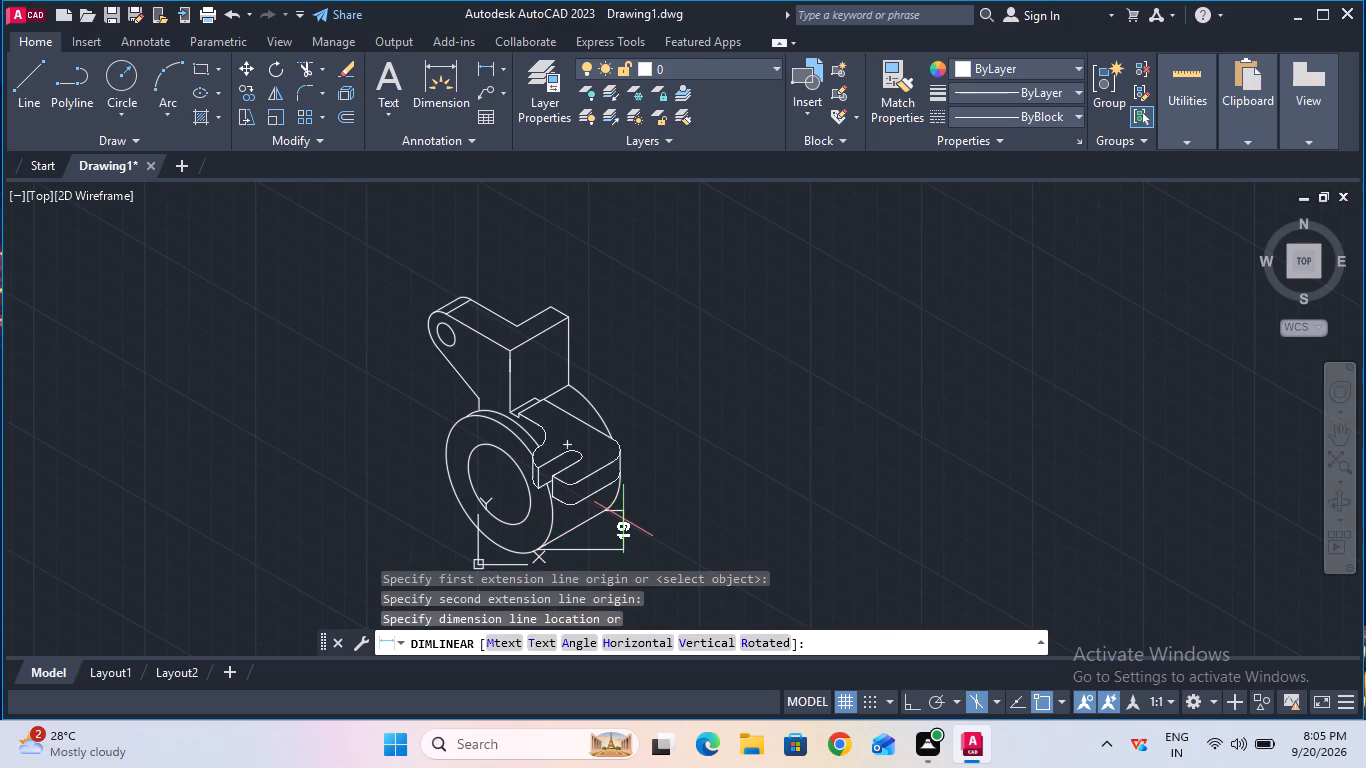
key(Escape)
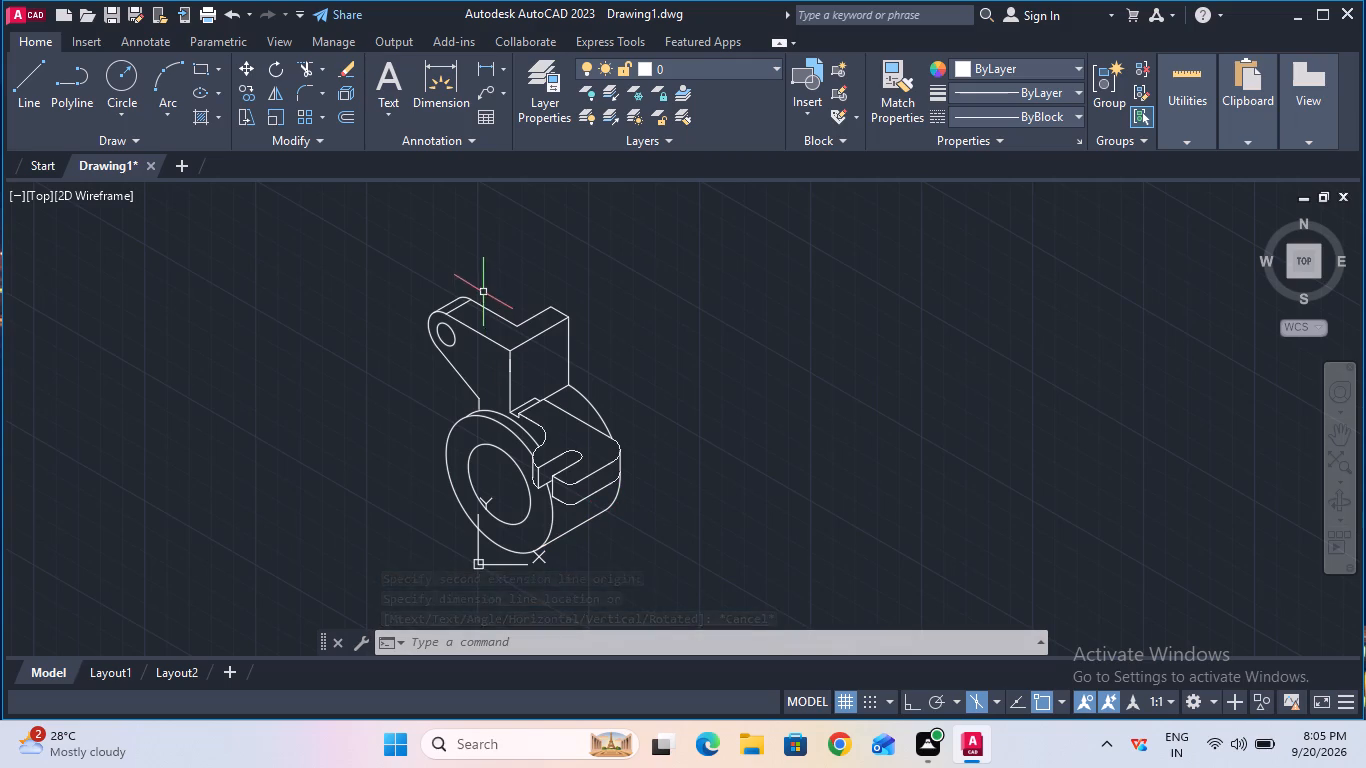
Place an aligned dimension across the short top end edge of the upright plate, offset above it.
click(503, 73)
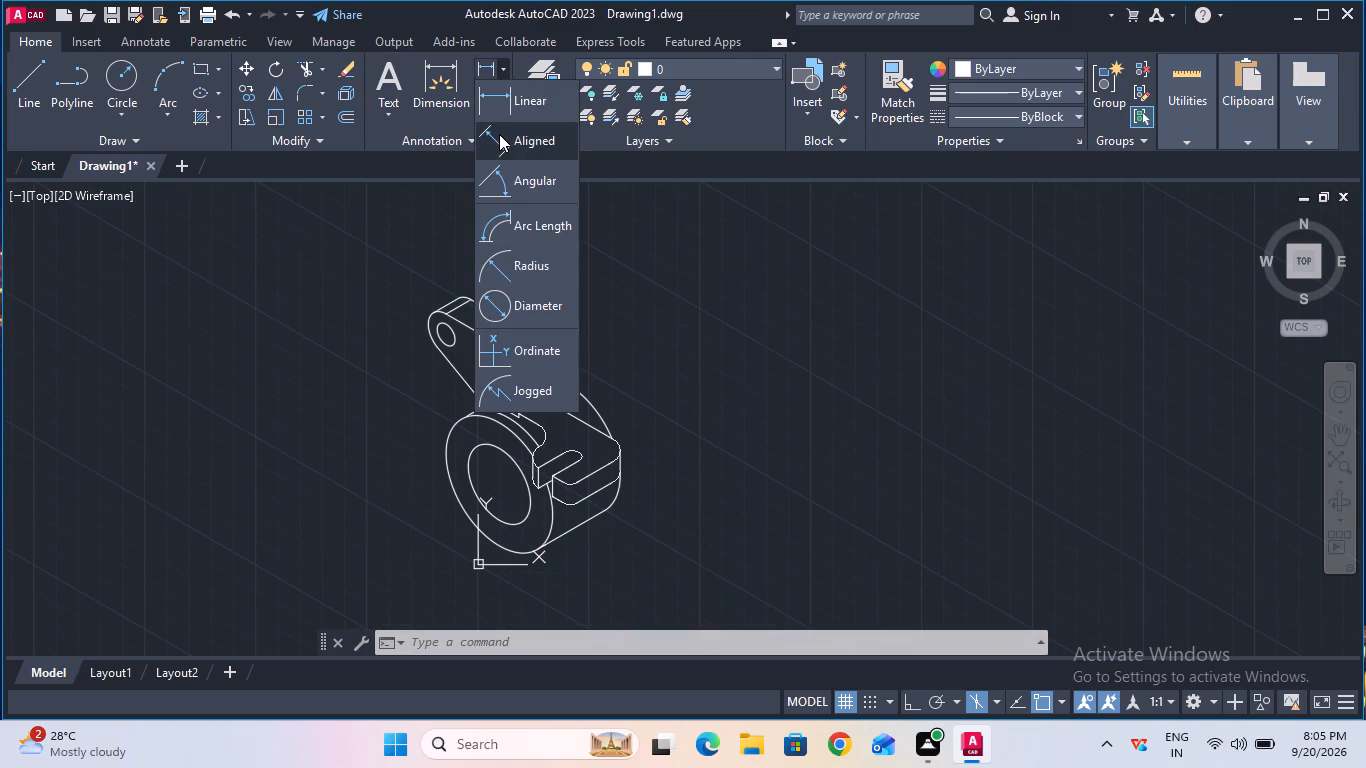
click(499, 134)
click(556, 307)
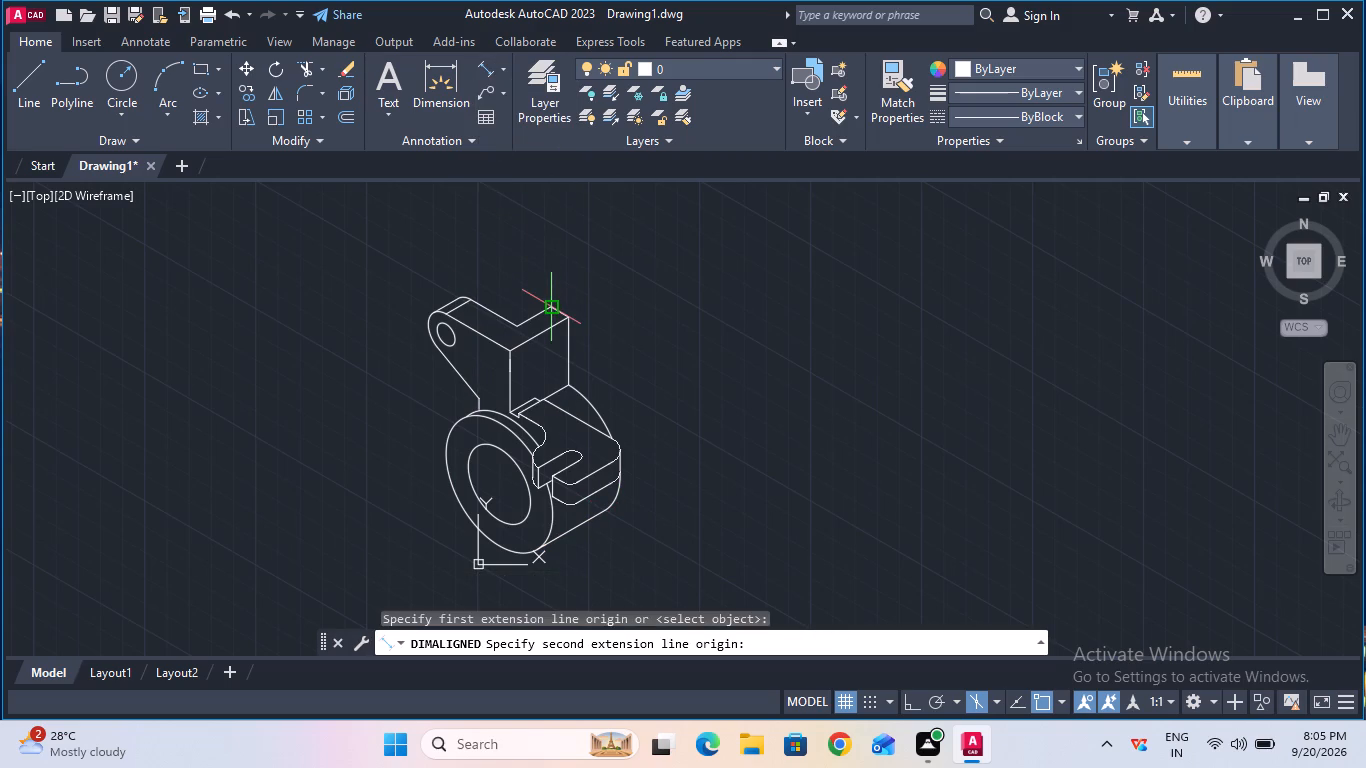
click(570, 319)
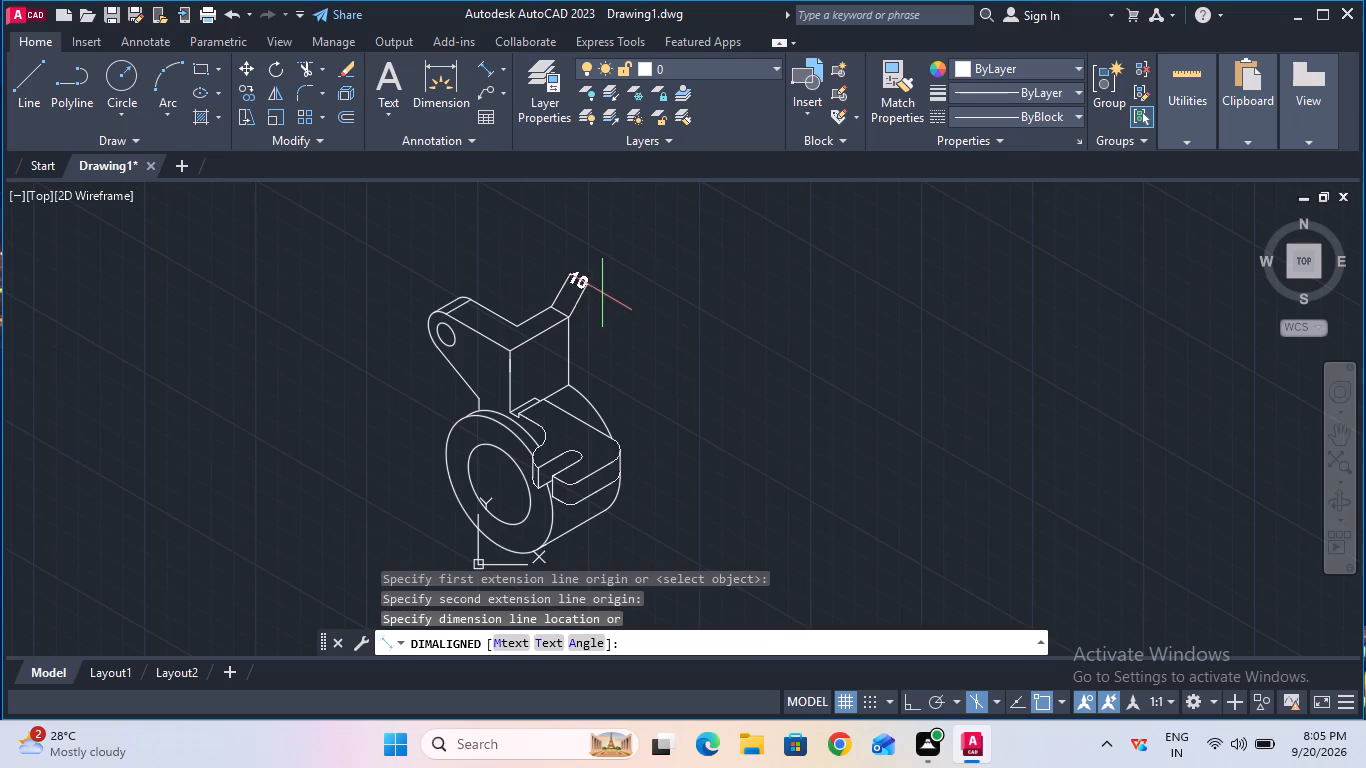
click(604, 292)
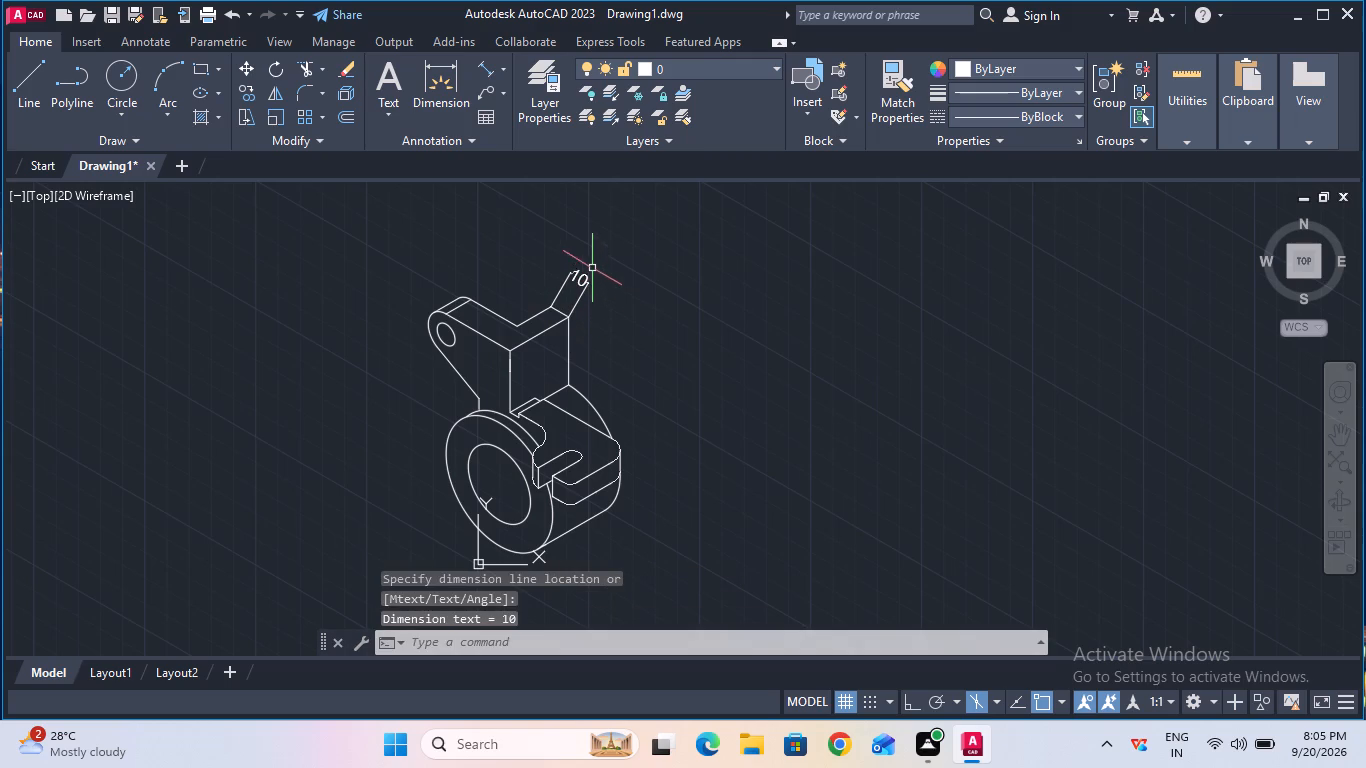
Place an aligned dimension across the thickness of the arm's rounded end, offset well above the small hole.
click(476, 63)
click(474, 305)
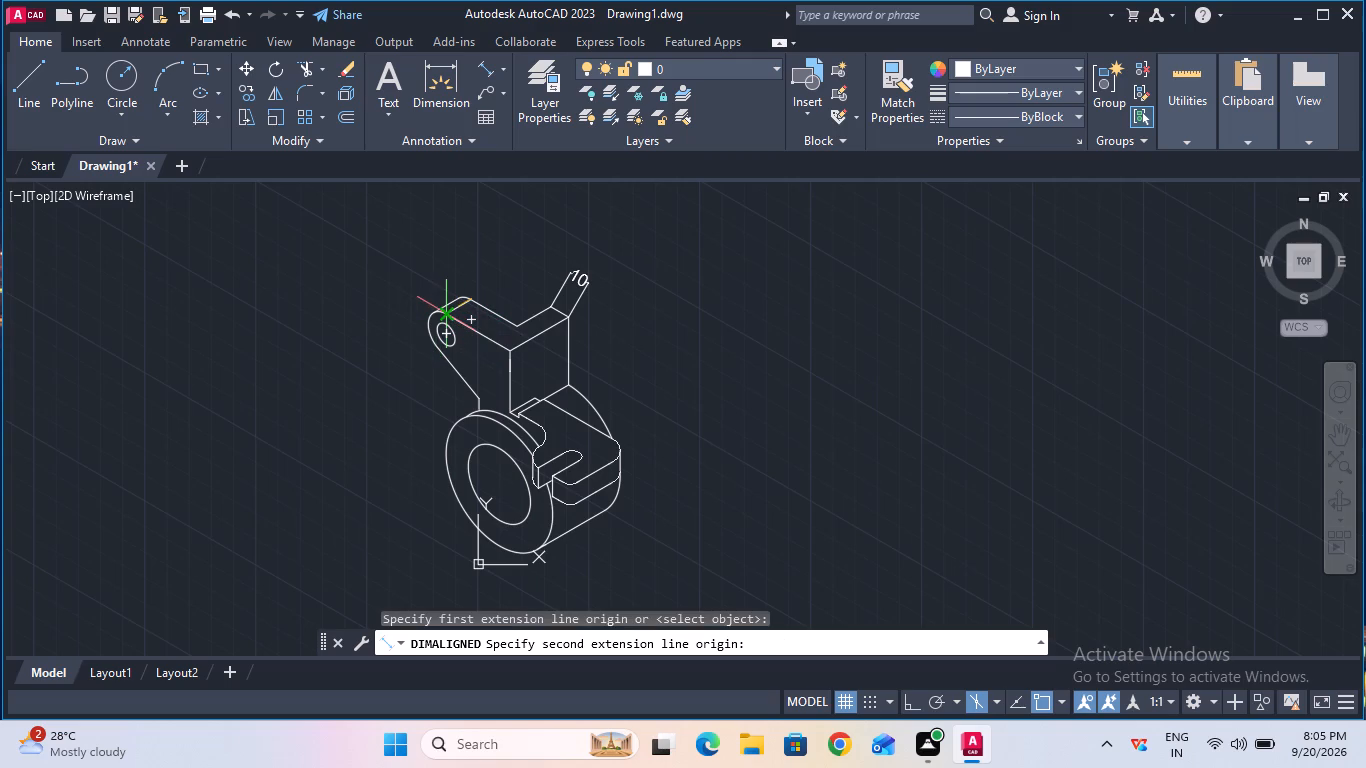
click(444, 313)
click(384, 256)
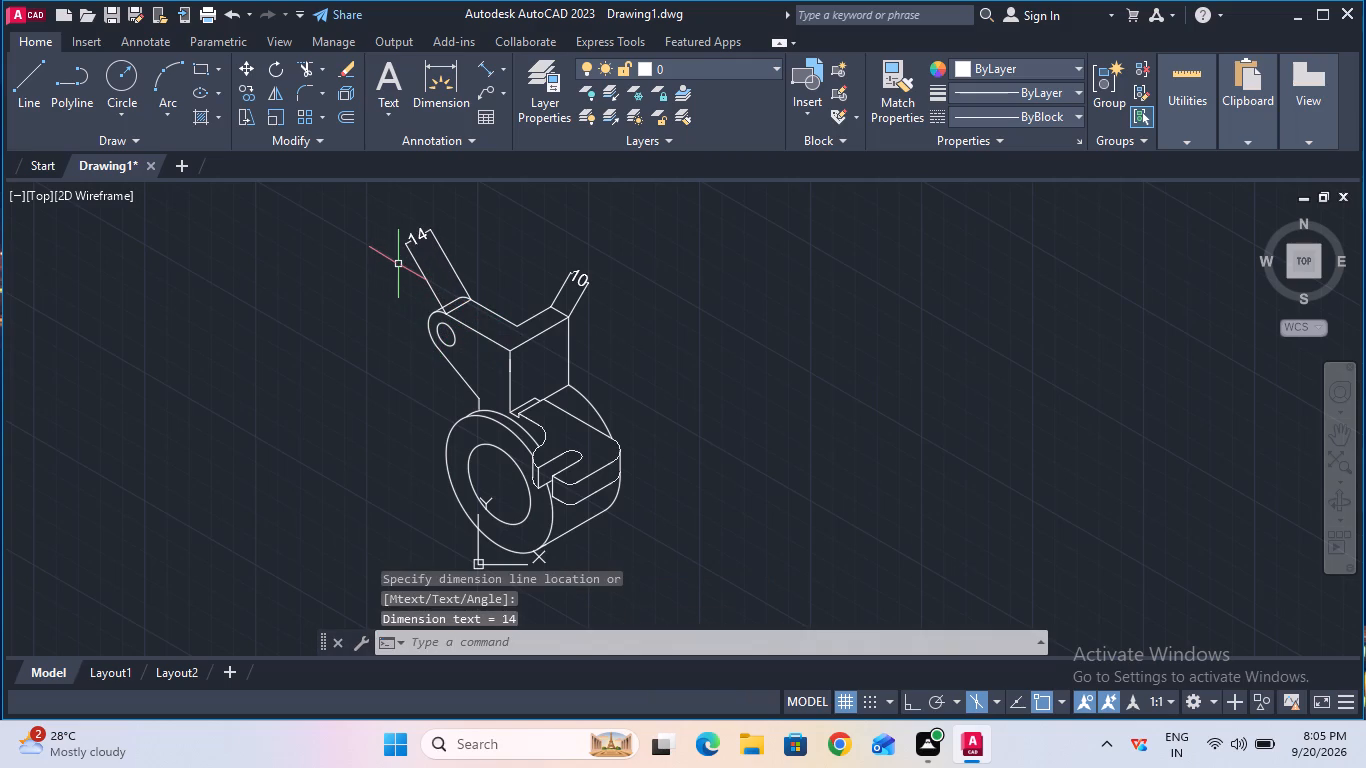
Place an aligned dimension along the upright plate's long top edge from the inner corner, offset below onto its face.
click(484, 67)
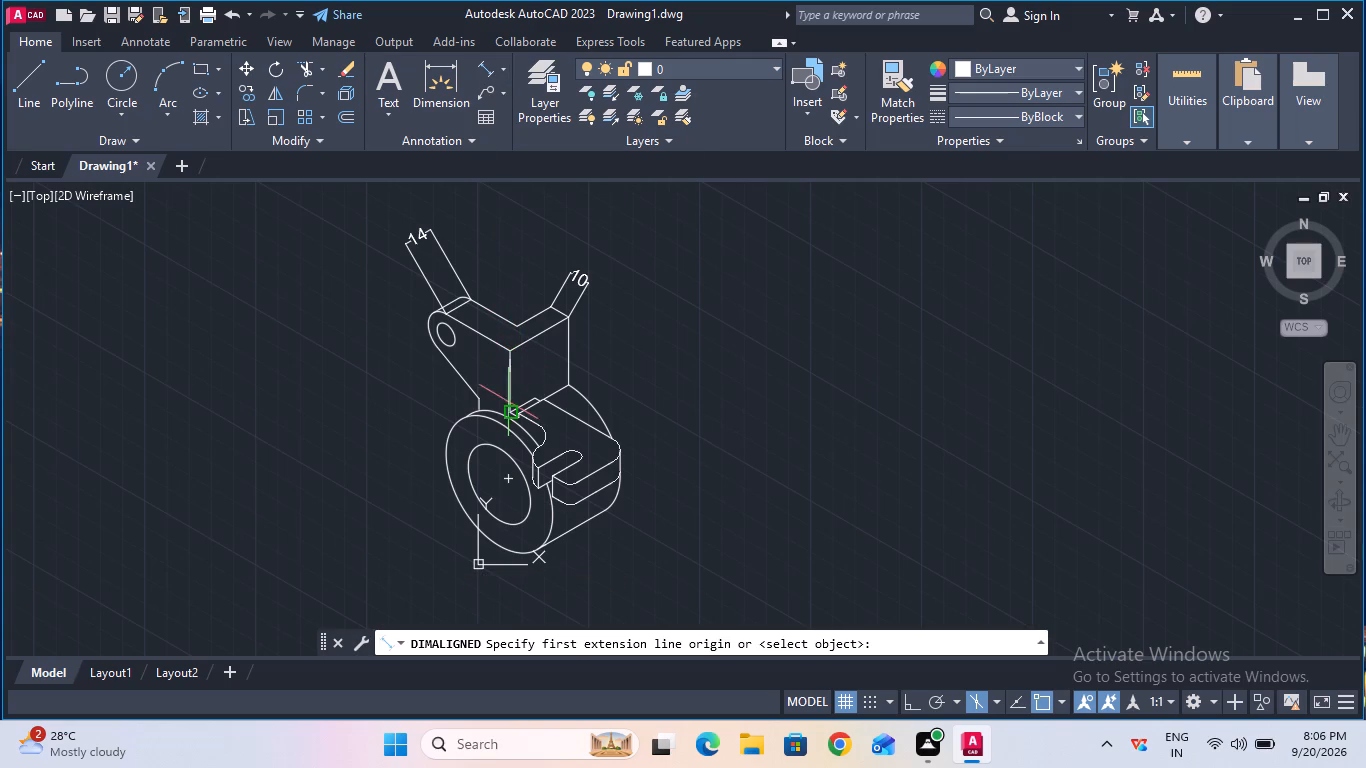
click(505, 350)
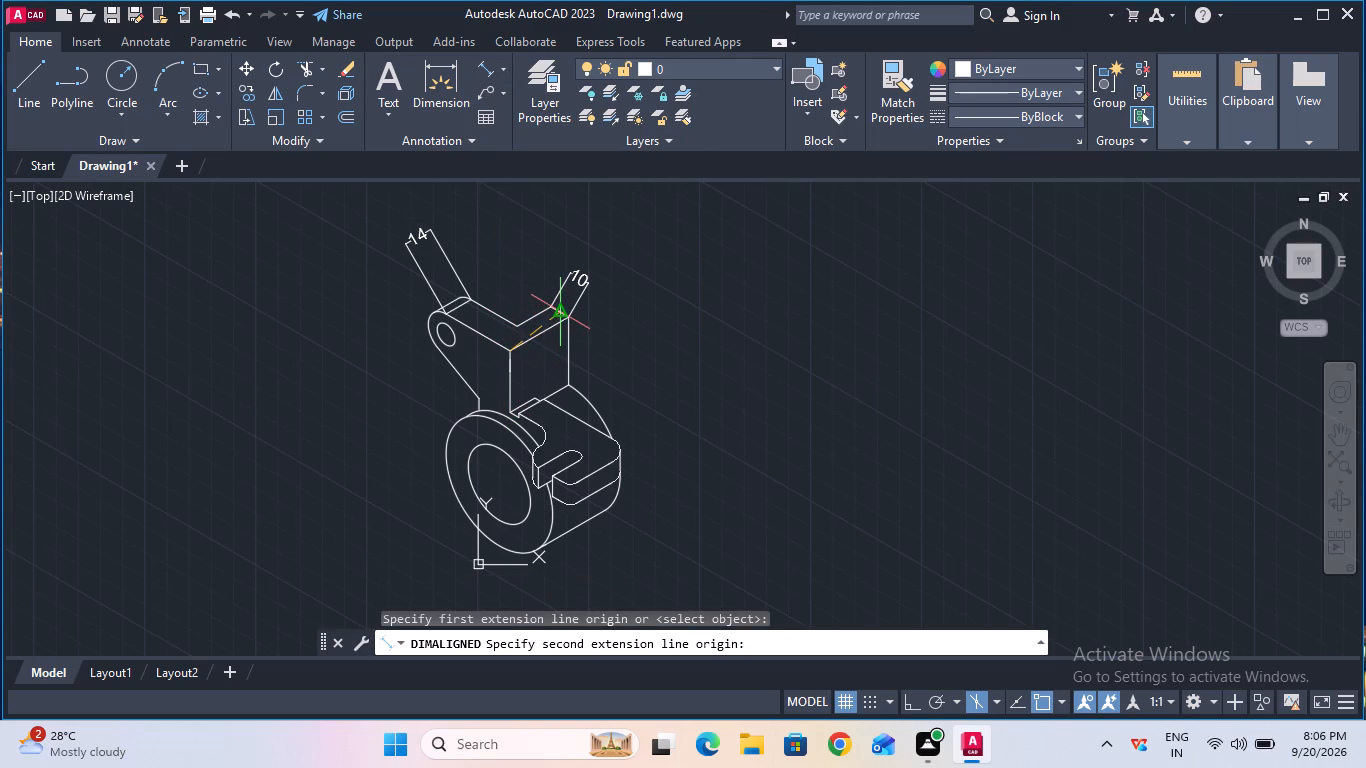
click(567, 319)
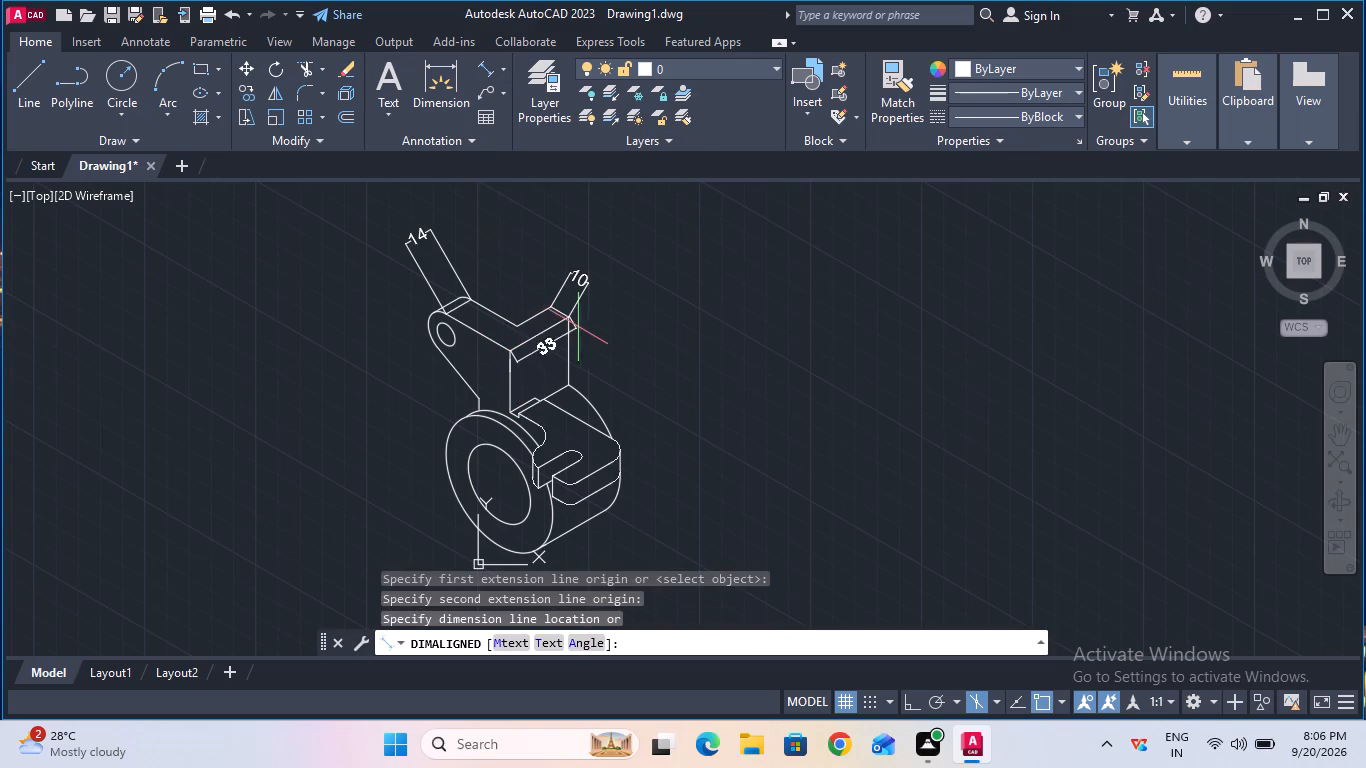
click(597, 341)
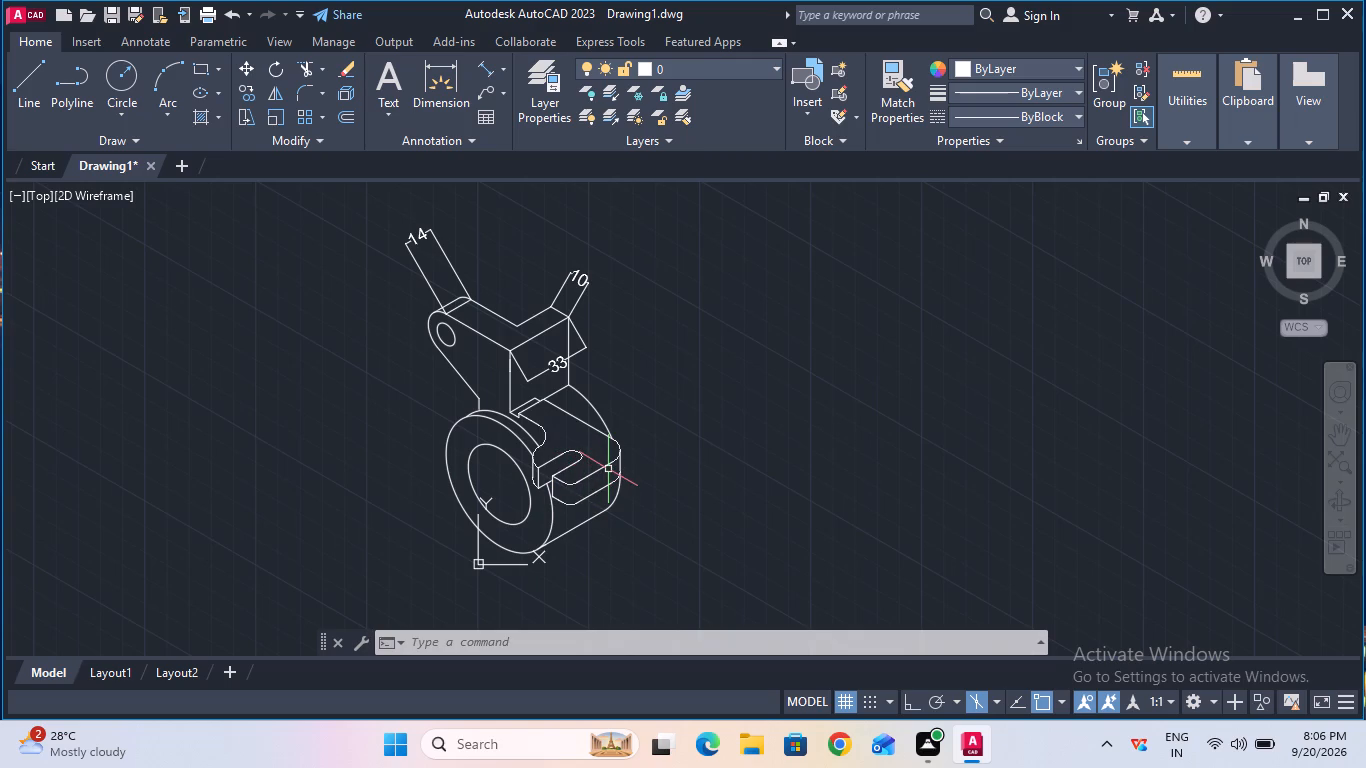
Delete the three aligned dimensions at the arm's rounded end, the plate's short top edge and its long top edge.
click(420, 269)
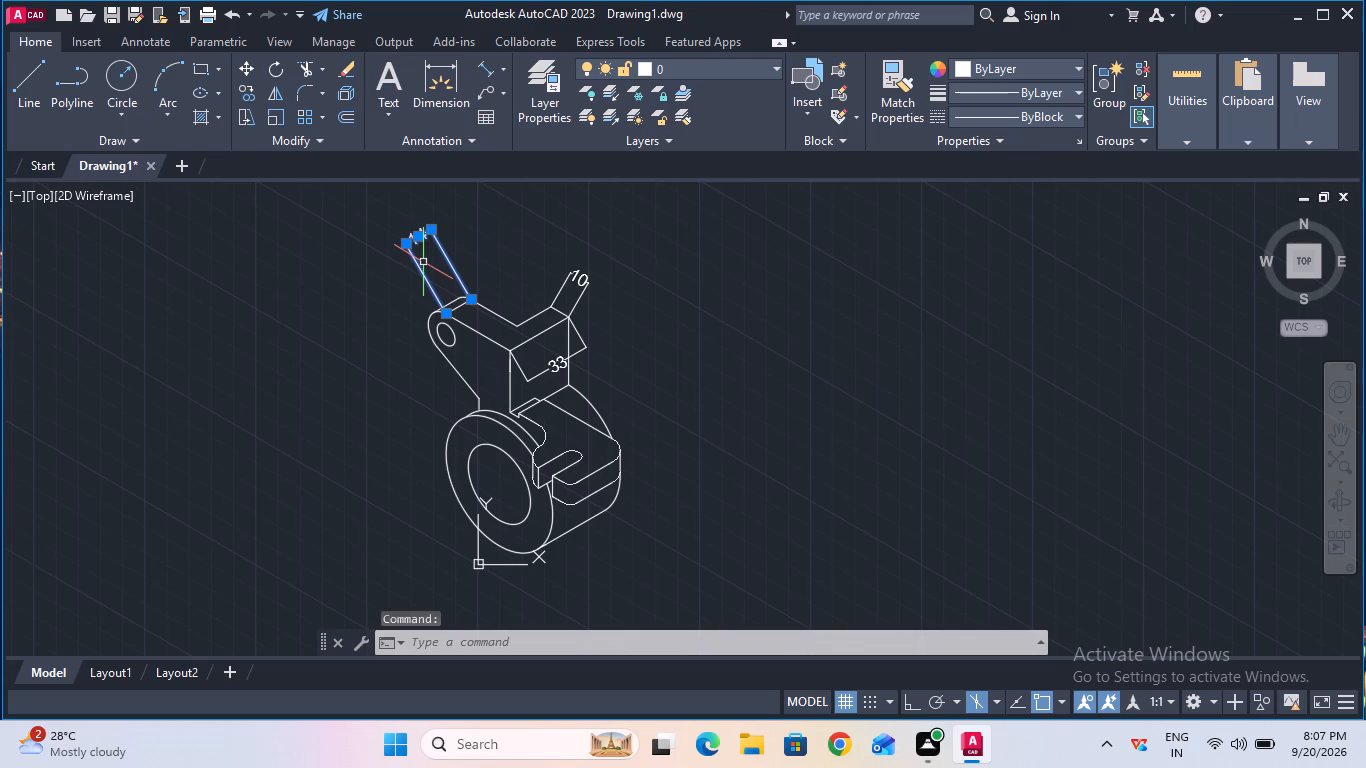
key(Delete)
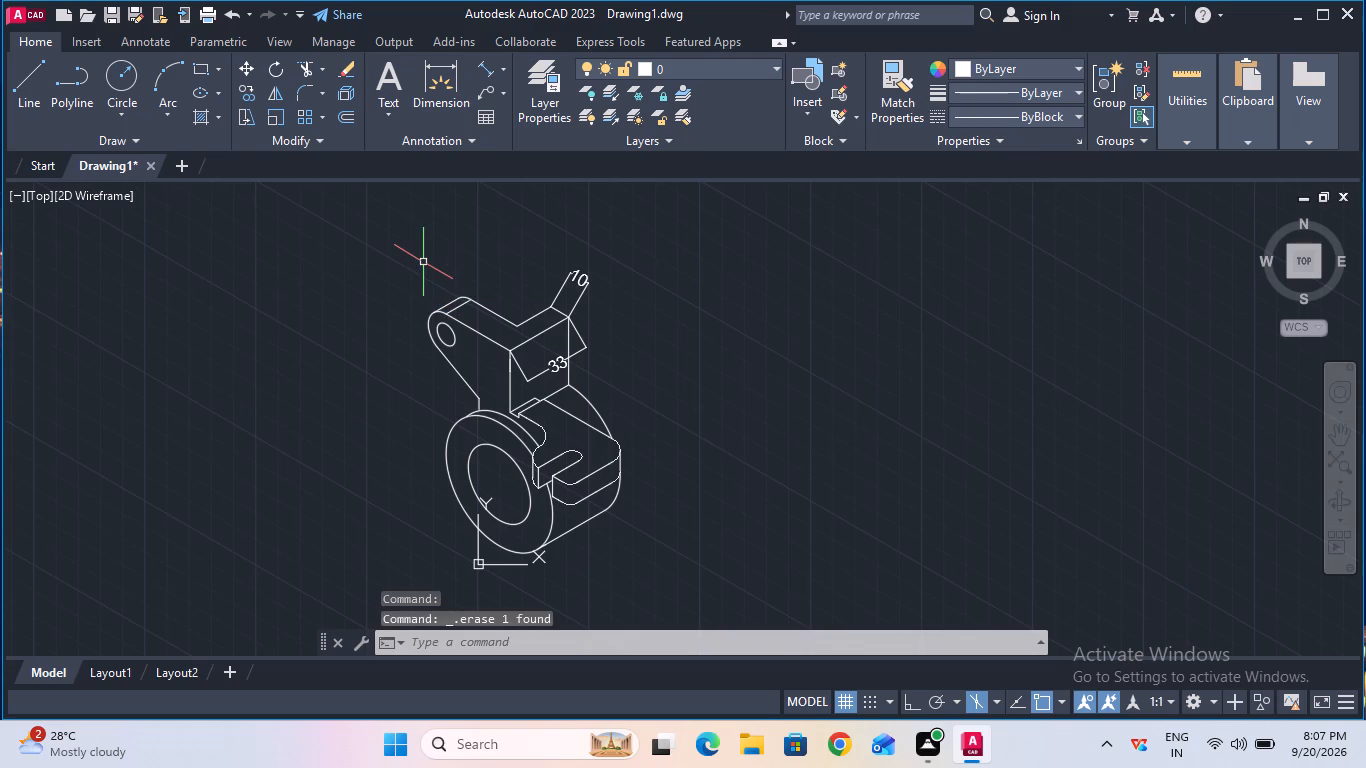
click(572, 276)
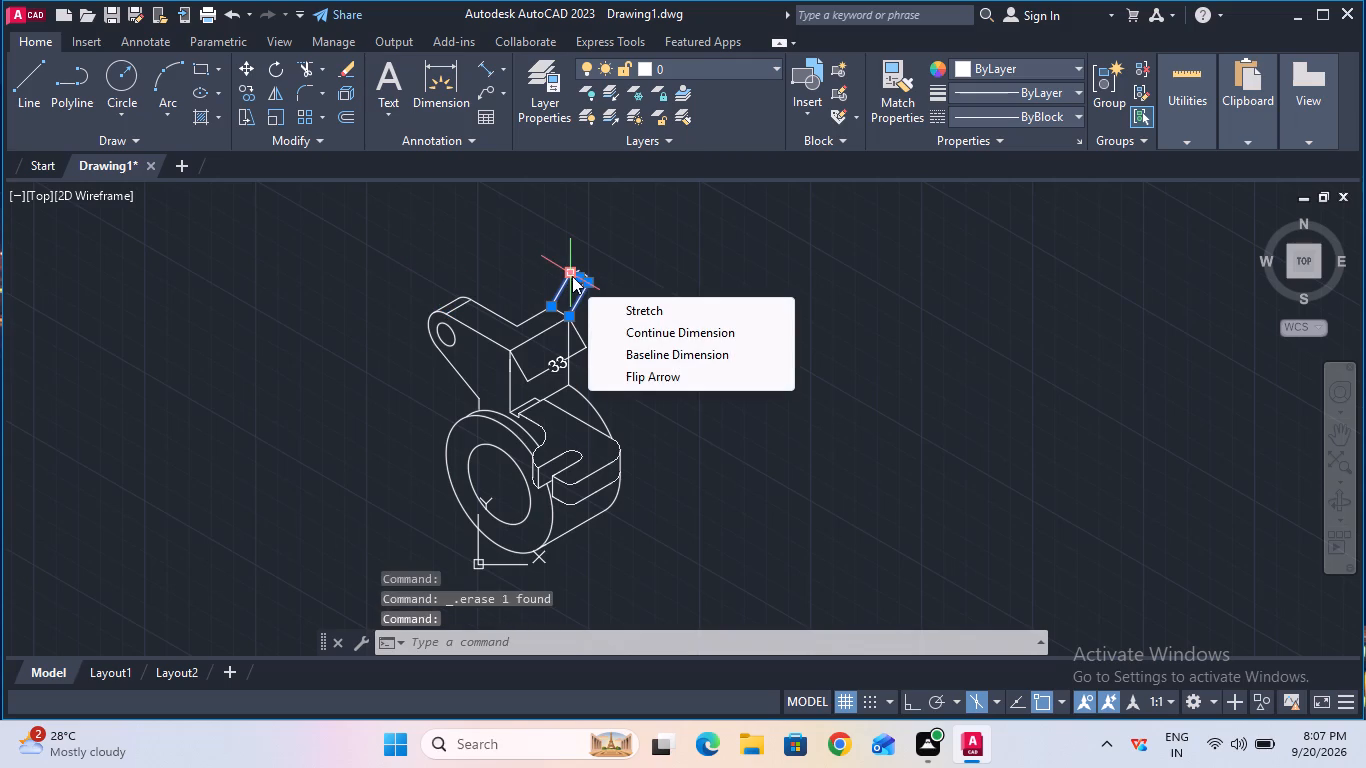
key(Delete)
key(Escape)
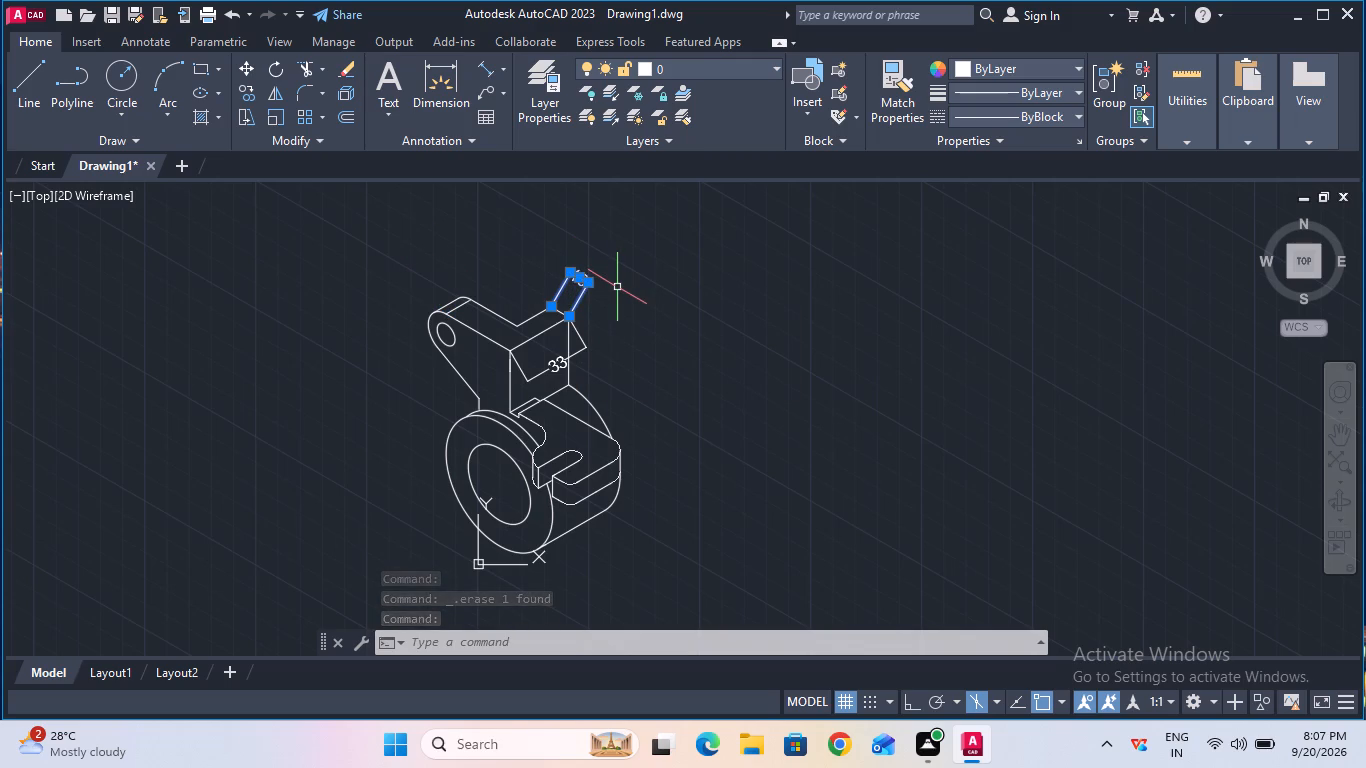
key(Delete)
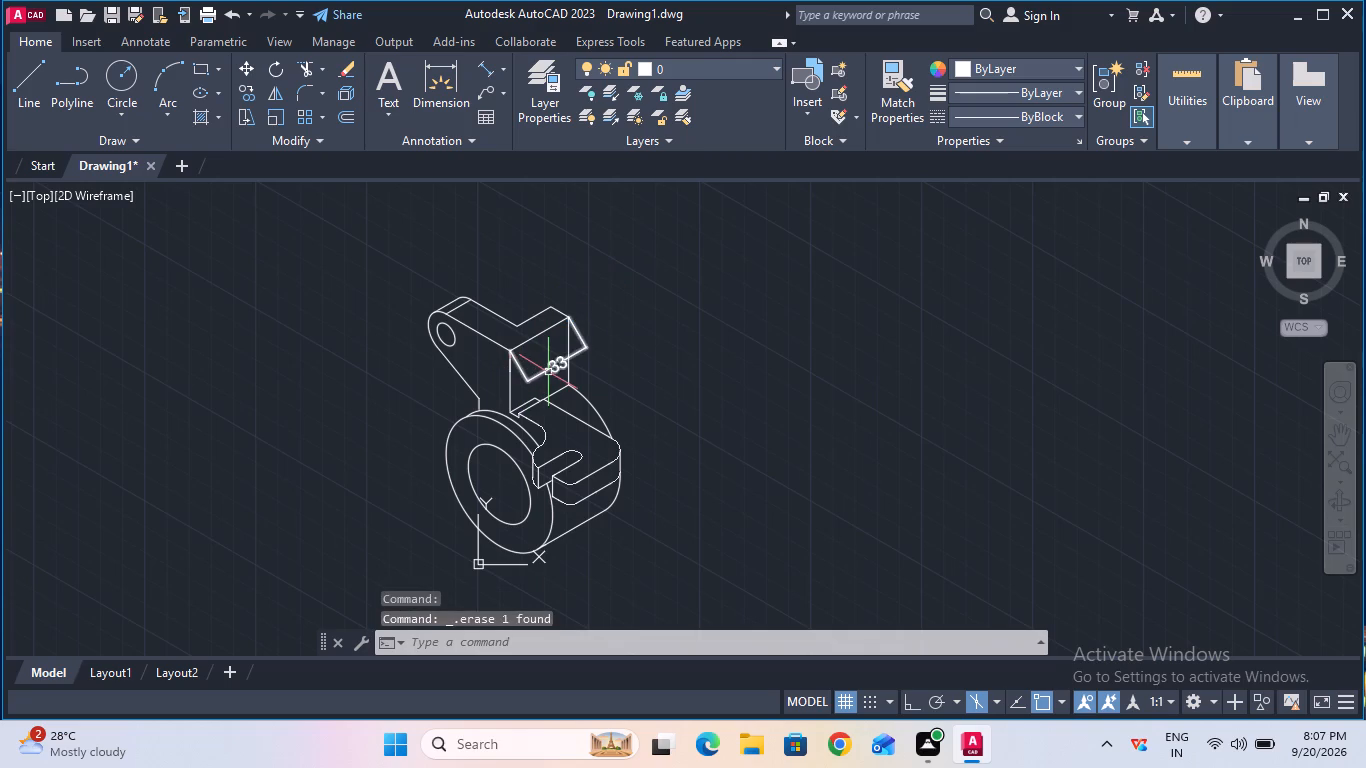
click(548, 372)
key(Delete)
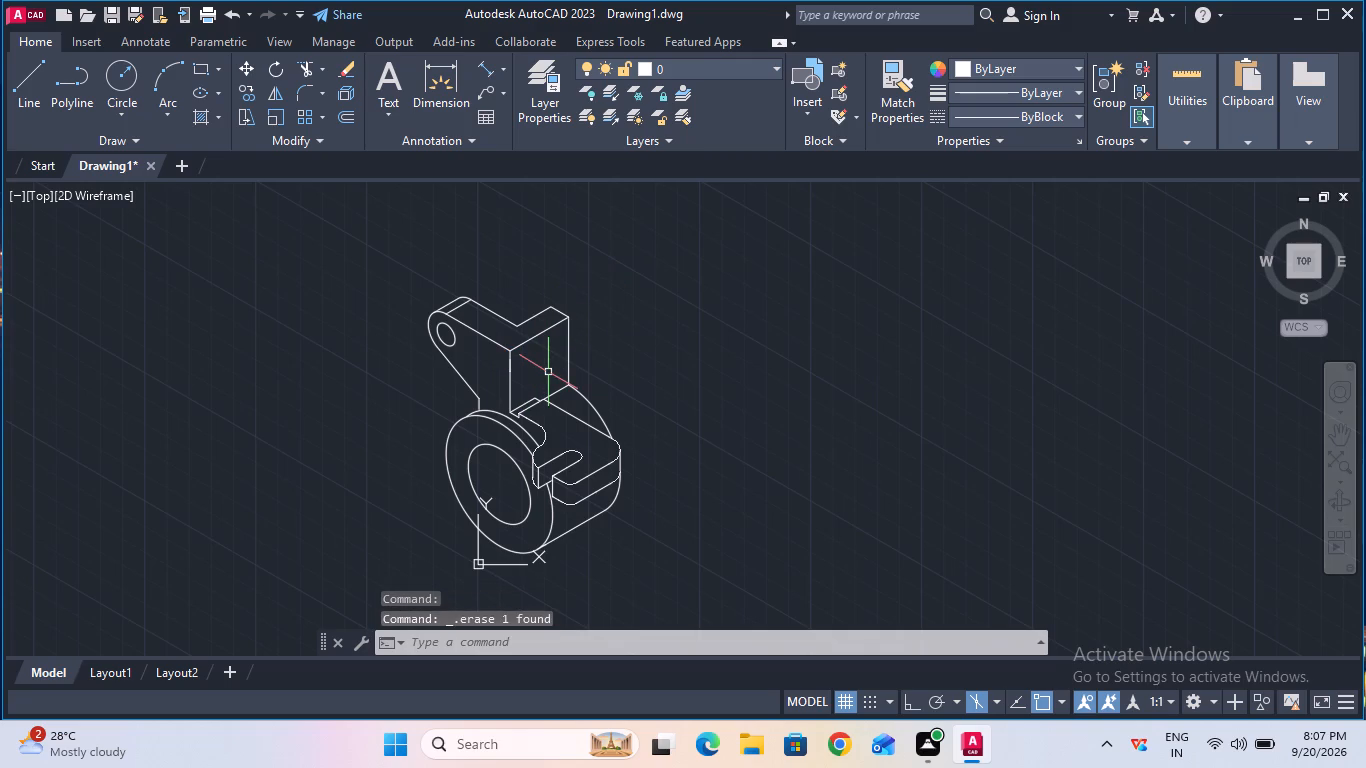
Select the whole bracket and join its connected lines and curves with the Join command.
click(280, 215)
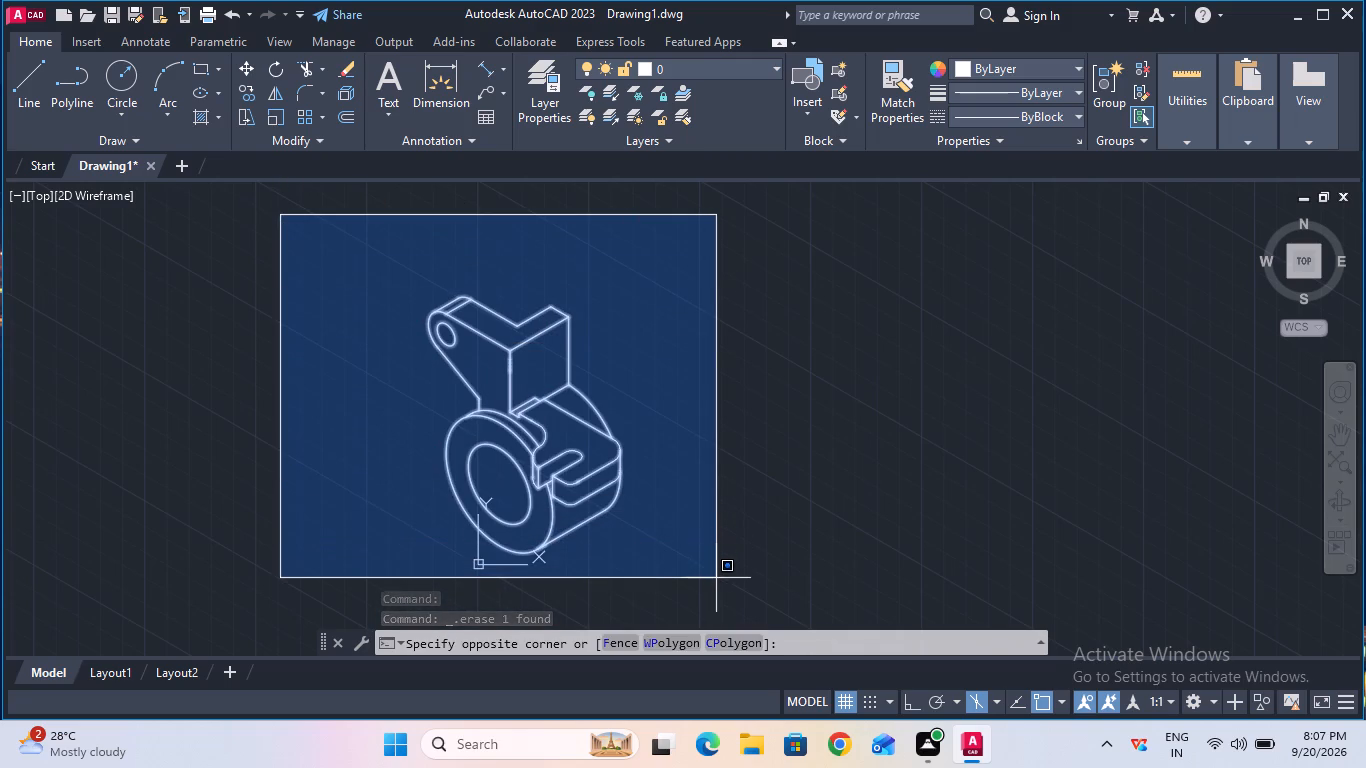
double_click(716, 579)
text(join)
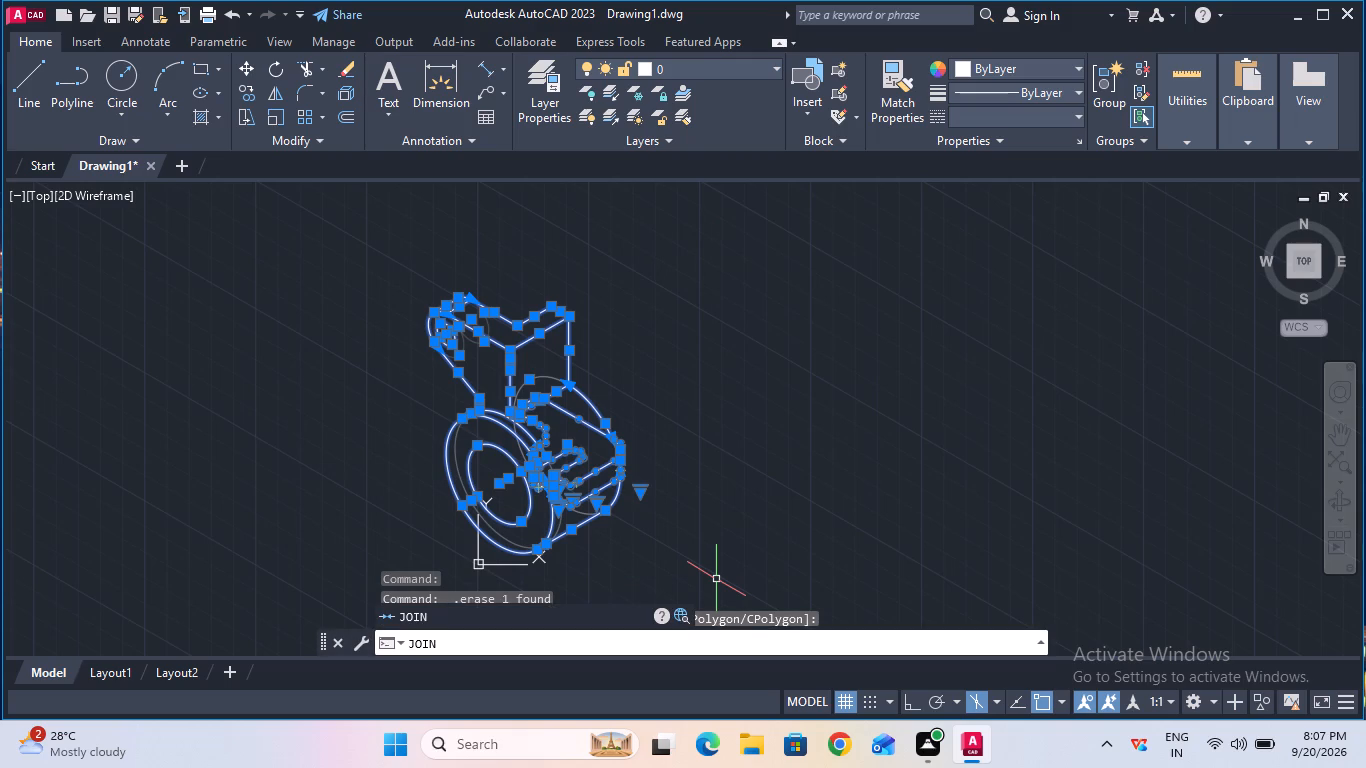
click(489, 604)
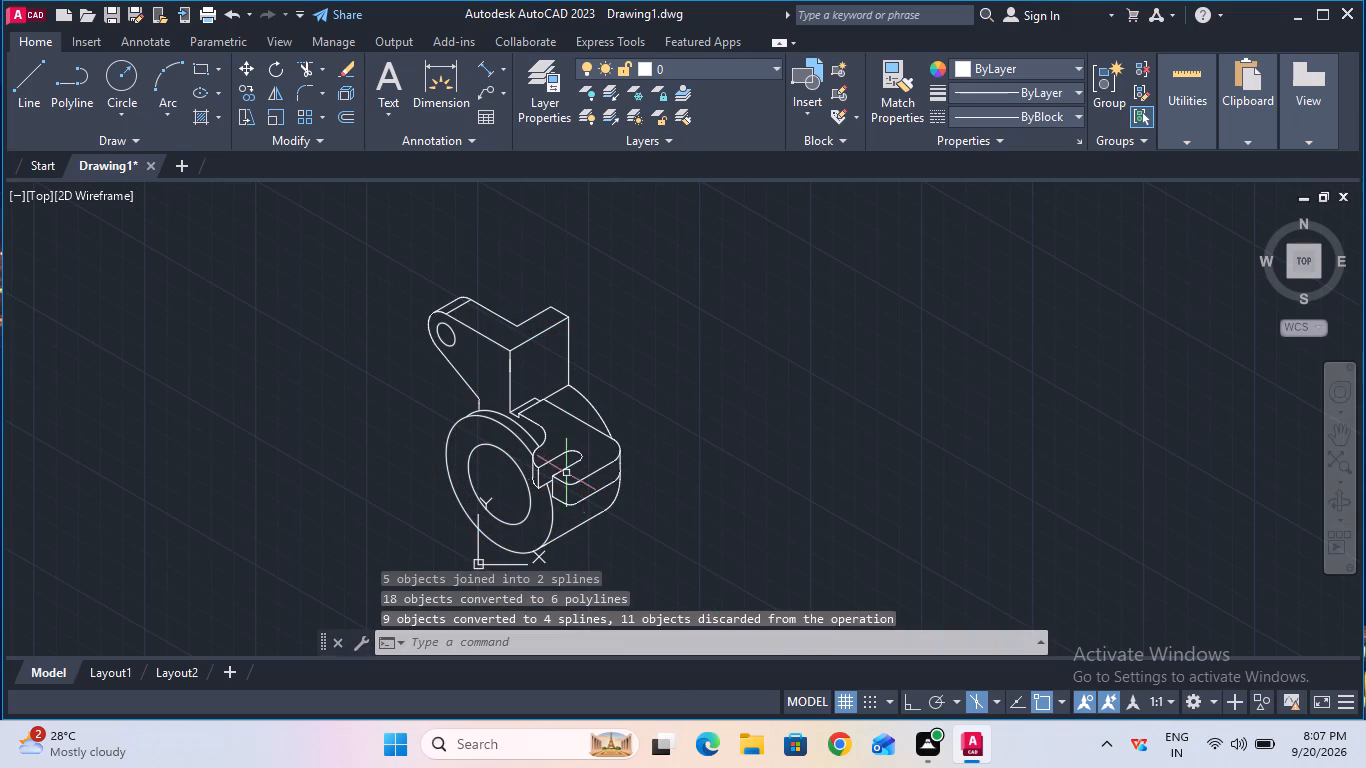
Place an aligned dimension across the short top end edge of the upright plate, offset above it.
click(482, 64)
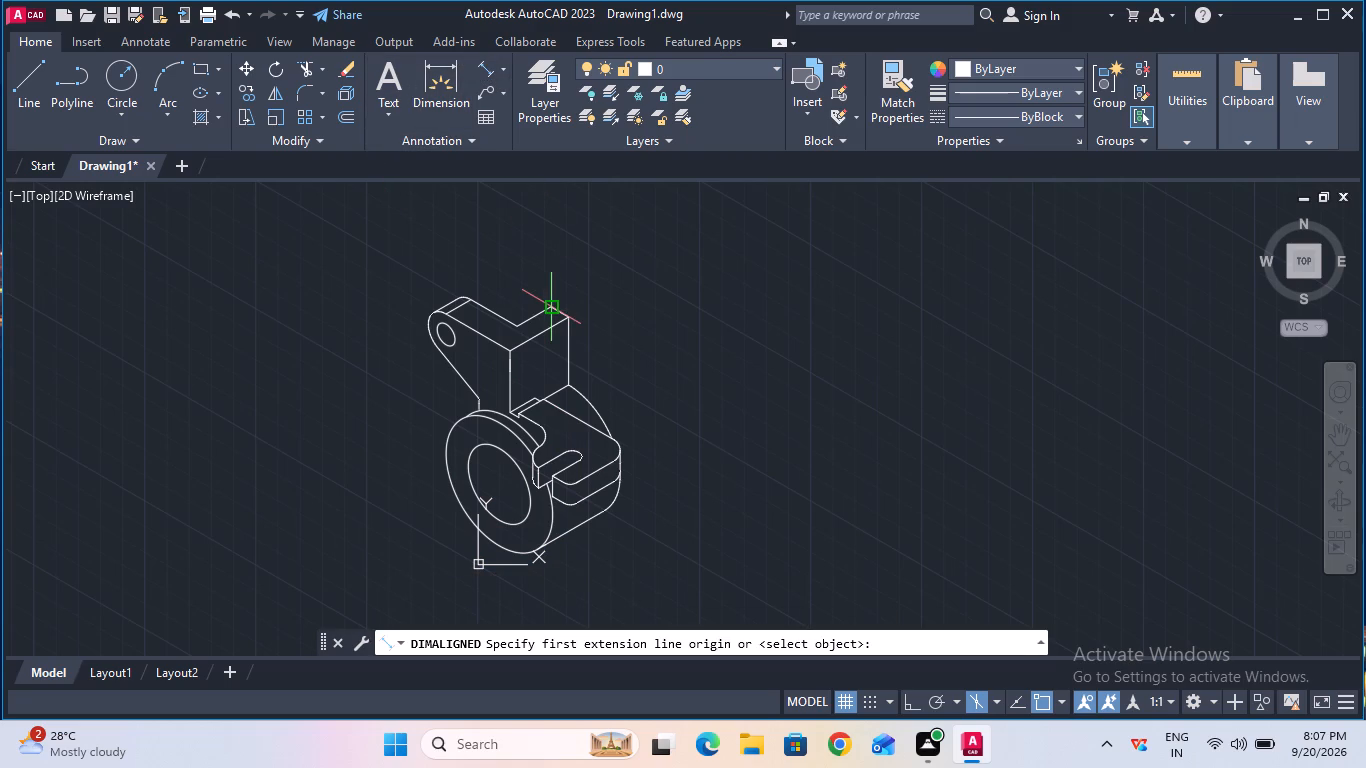
click(550, 304)
click(574, 319)
click(604, 285)
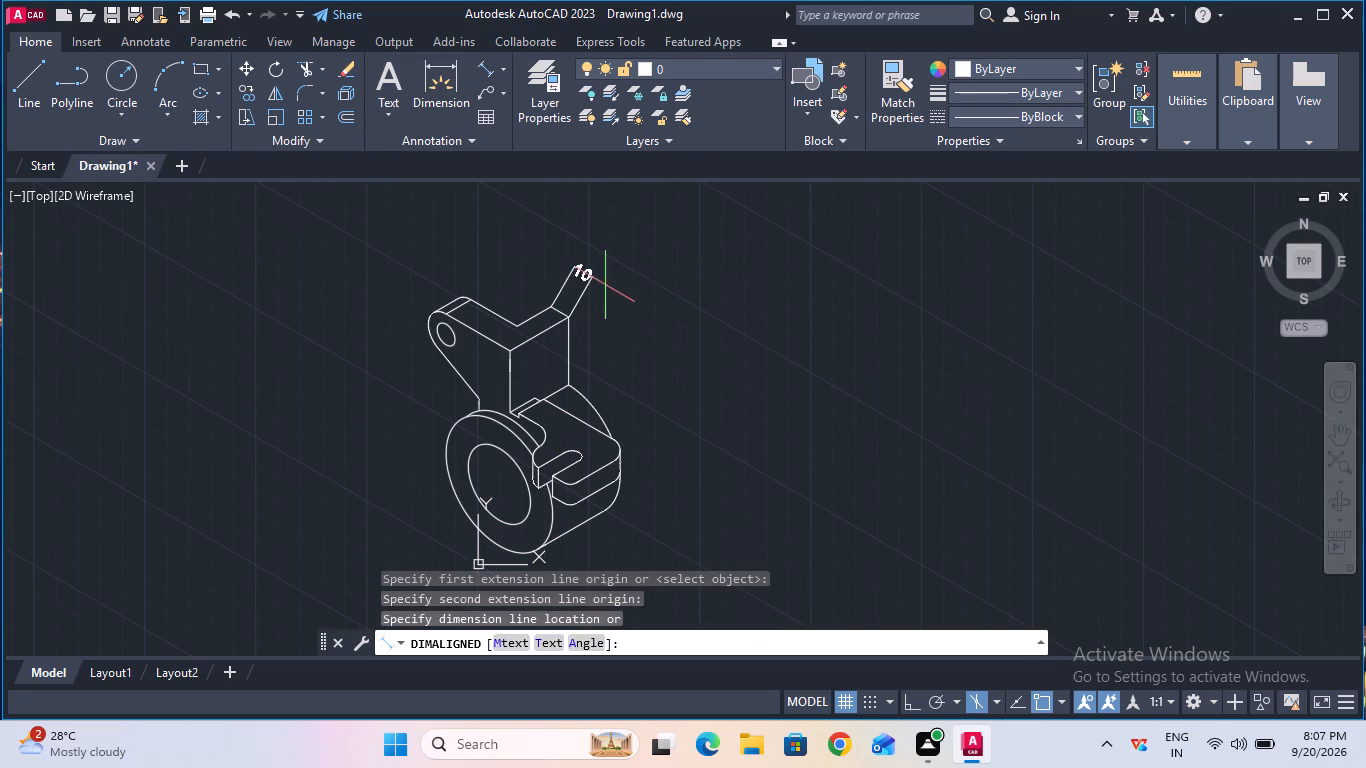
Place an aligned dimension along the upright plate's long top edge from the corner with the arm, offset below onto its face.
click(478, 72)
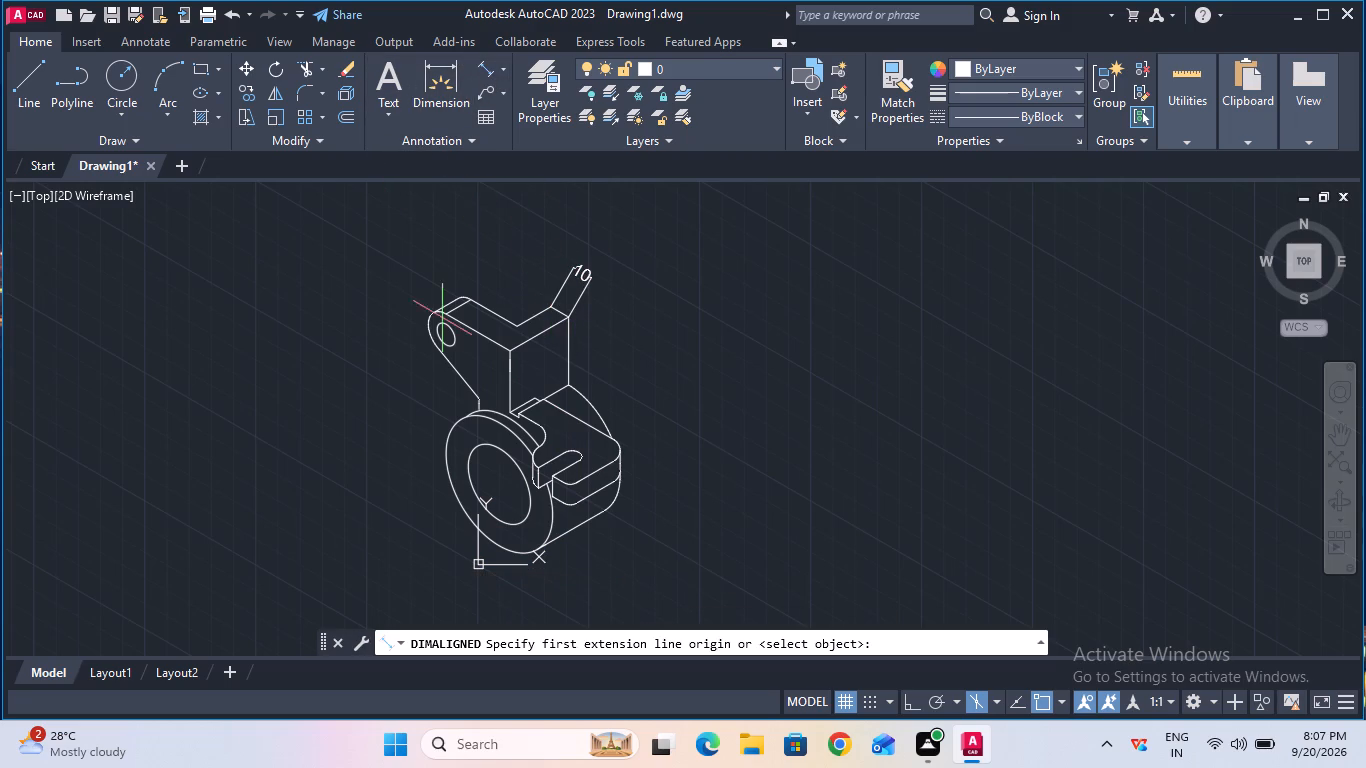
click(512, 345)
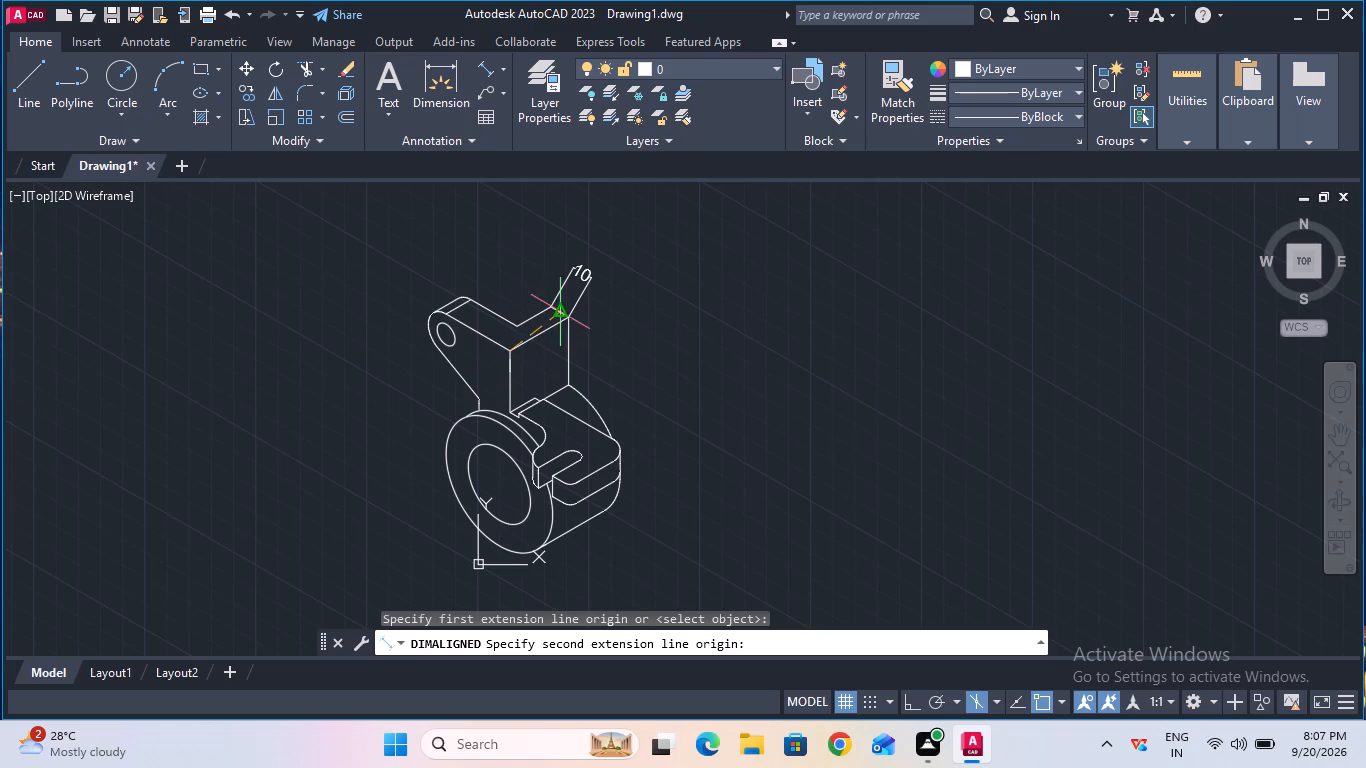
click(564, 316)
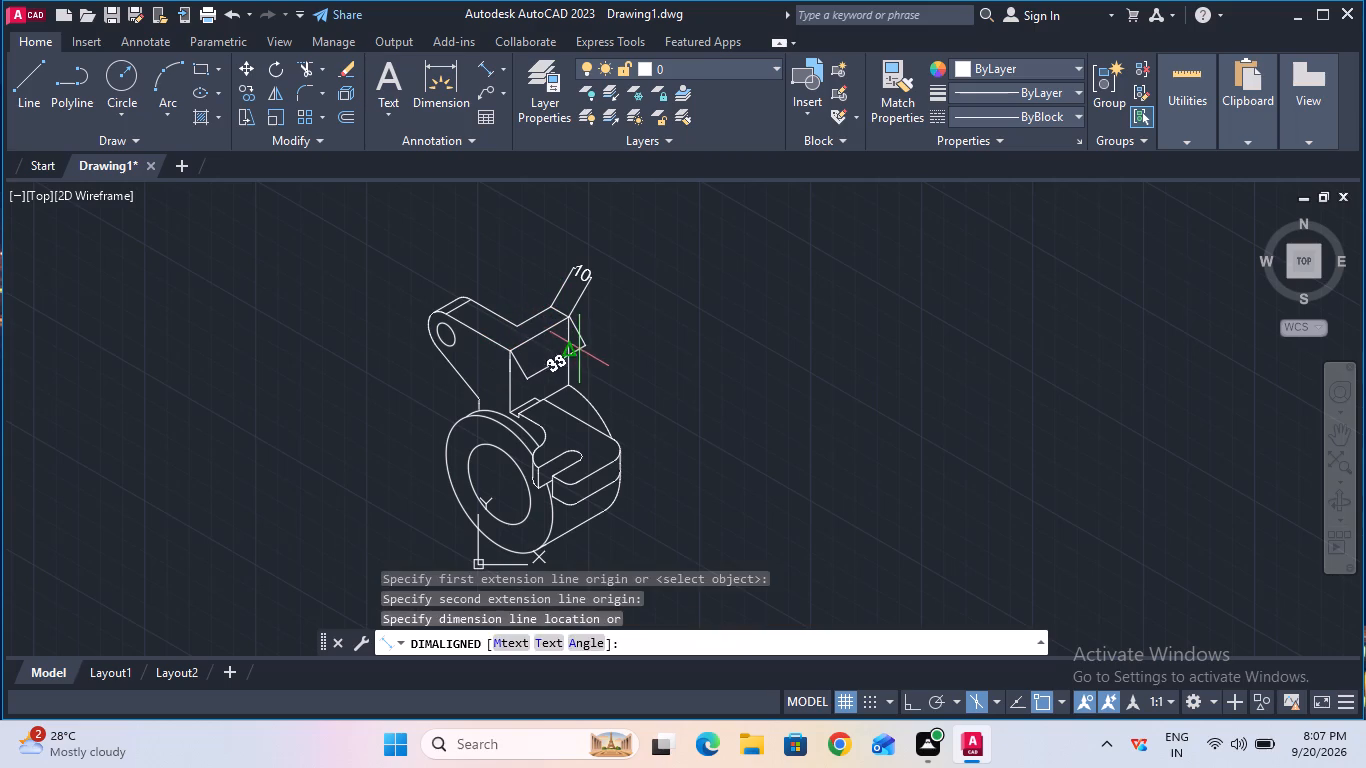
click(581, 350)
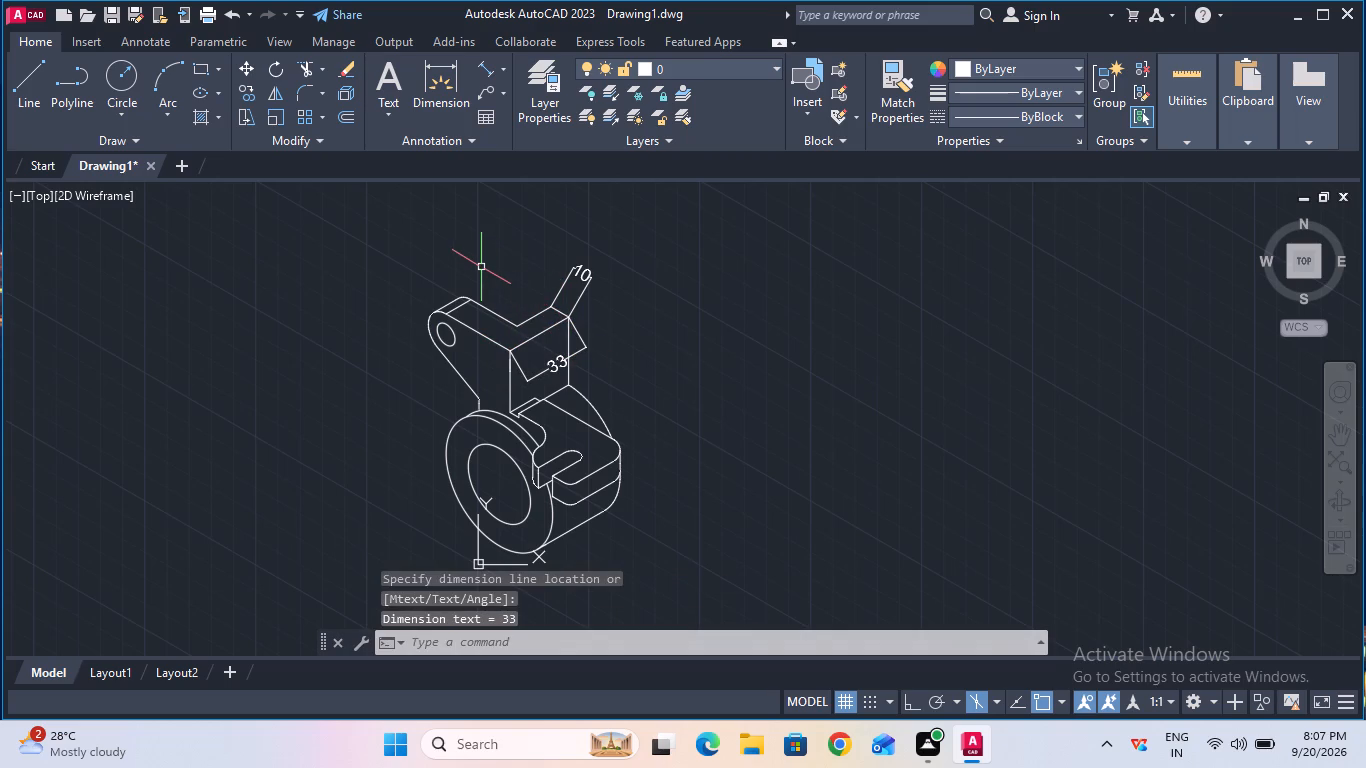
Place an aligned dimension across the thickness edge at the arm's rounded end, offset above it.
double_click(479, 70)
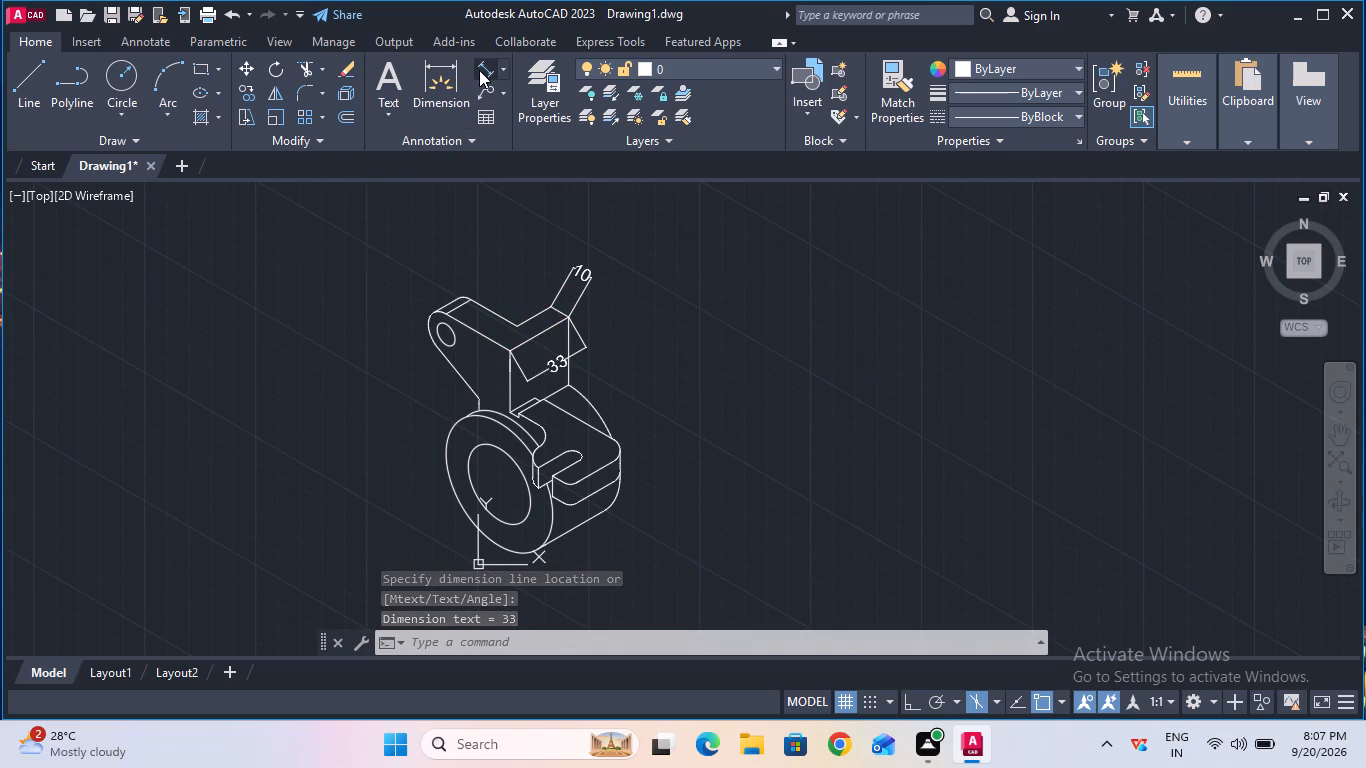
click(449, 312)
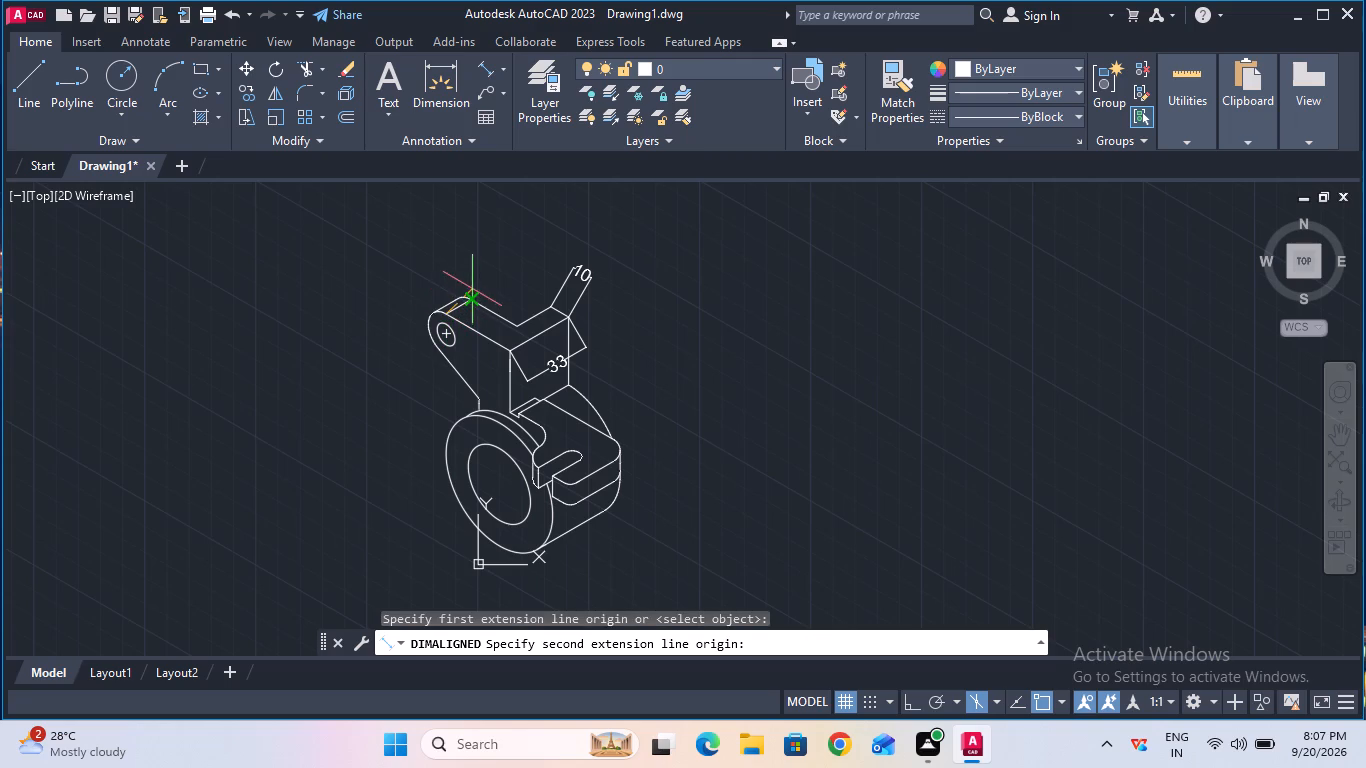
click(470, 299)
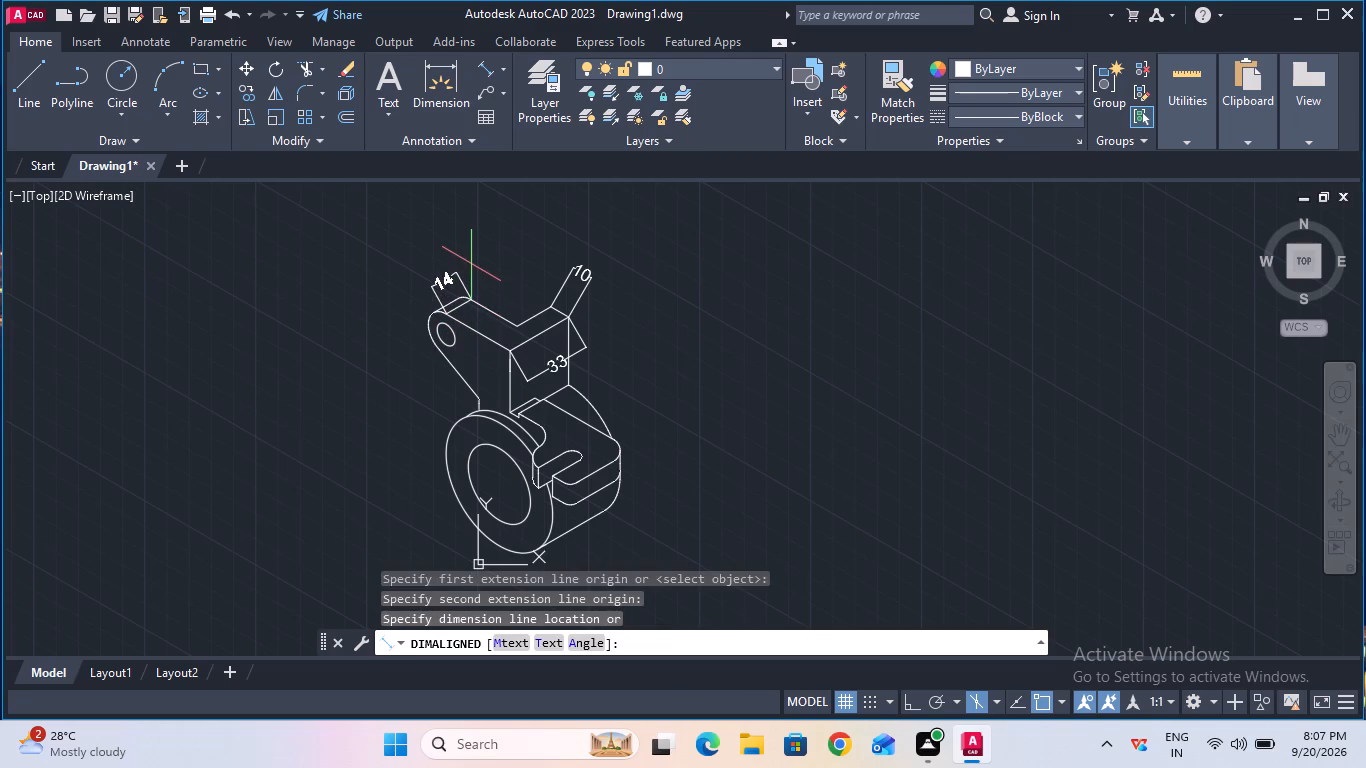
click(471, 264)
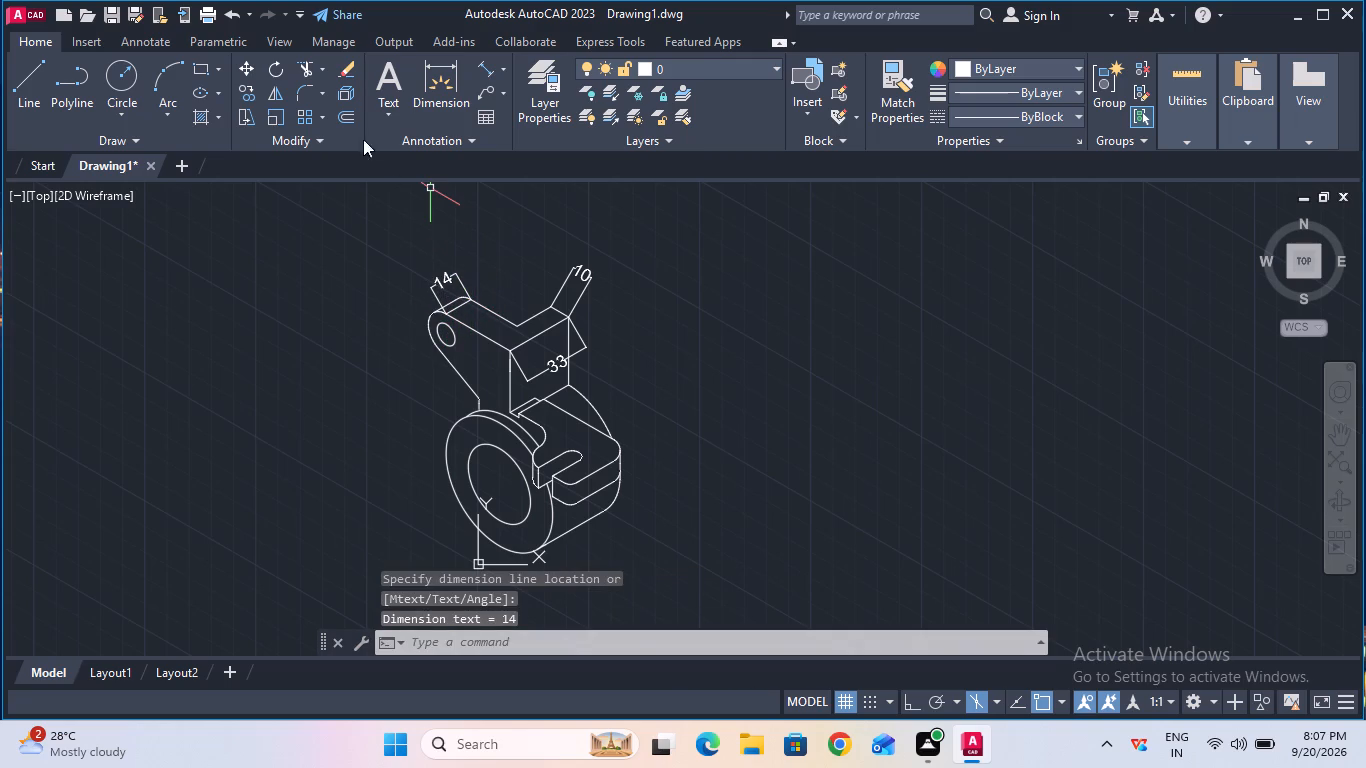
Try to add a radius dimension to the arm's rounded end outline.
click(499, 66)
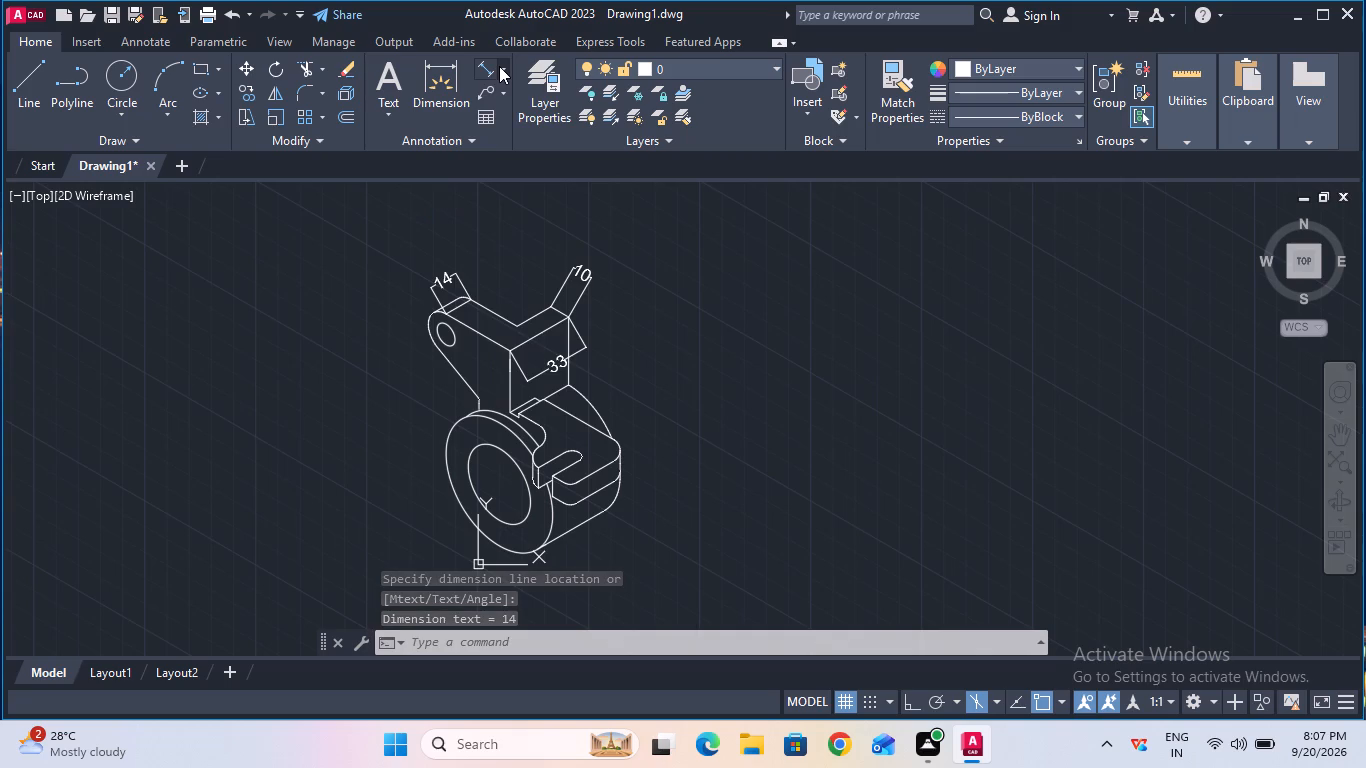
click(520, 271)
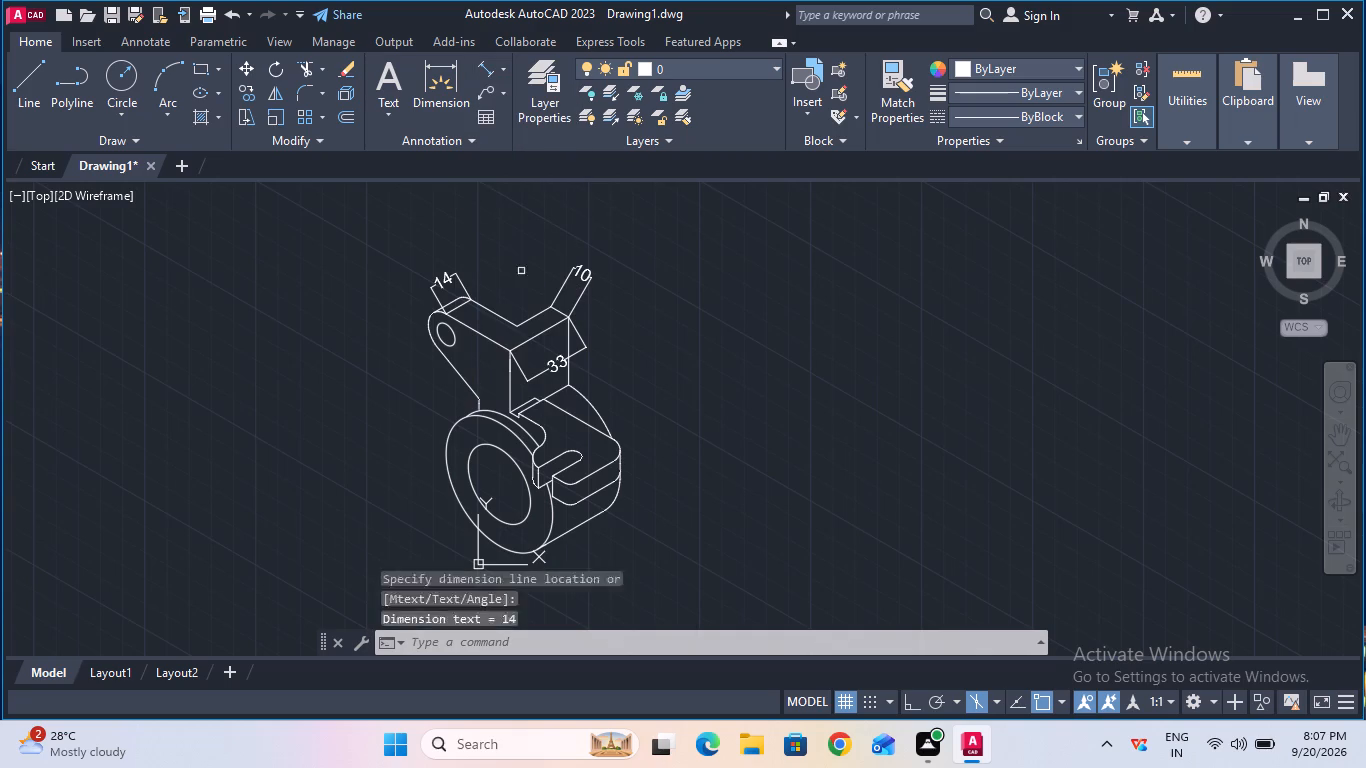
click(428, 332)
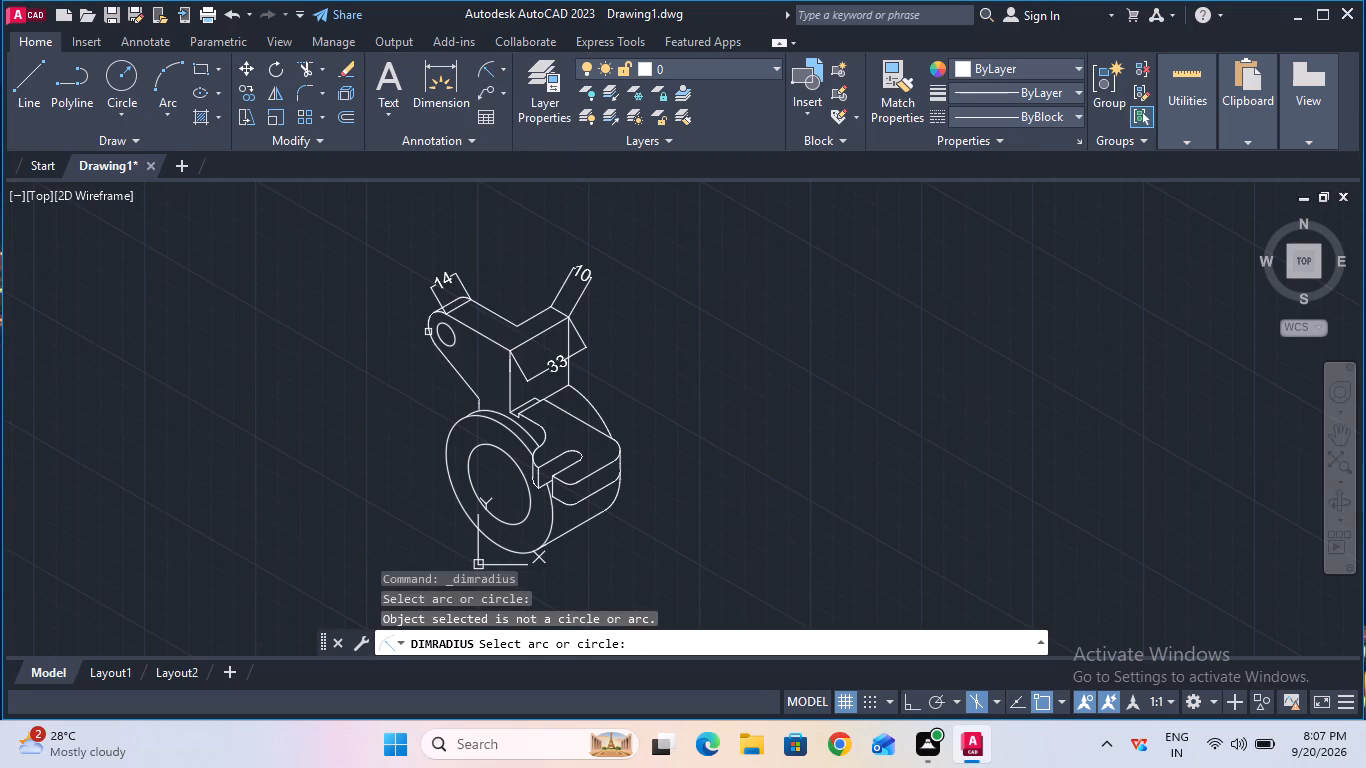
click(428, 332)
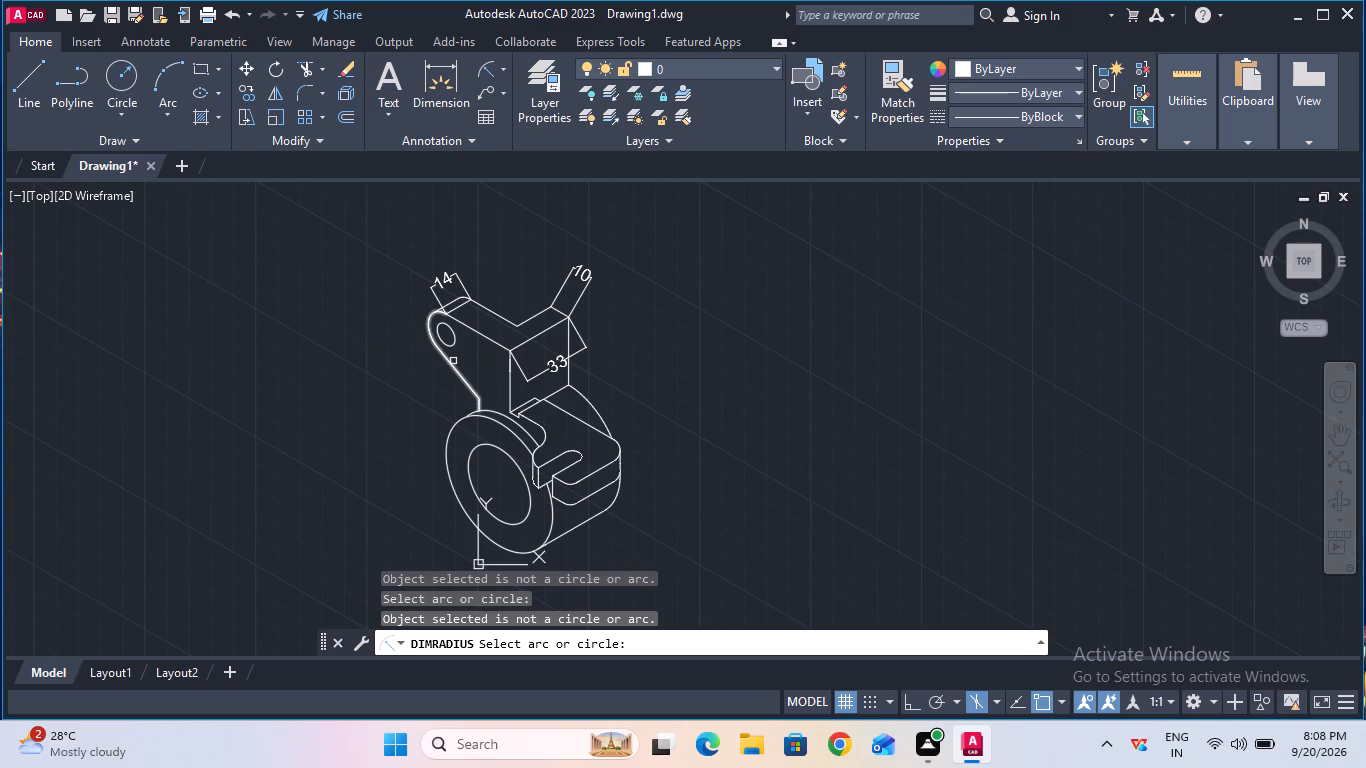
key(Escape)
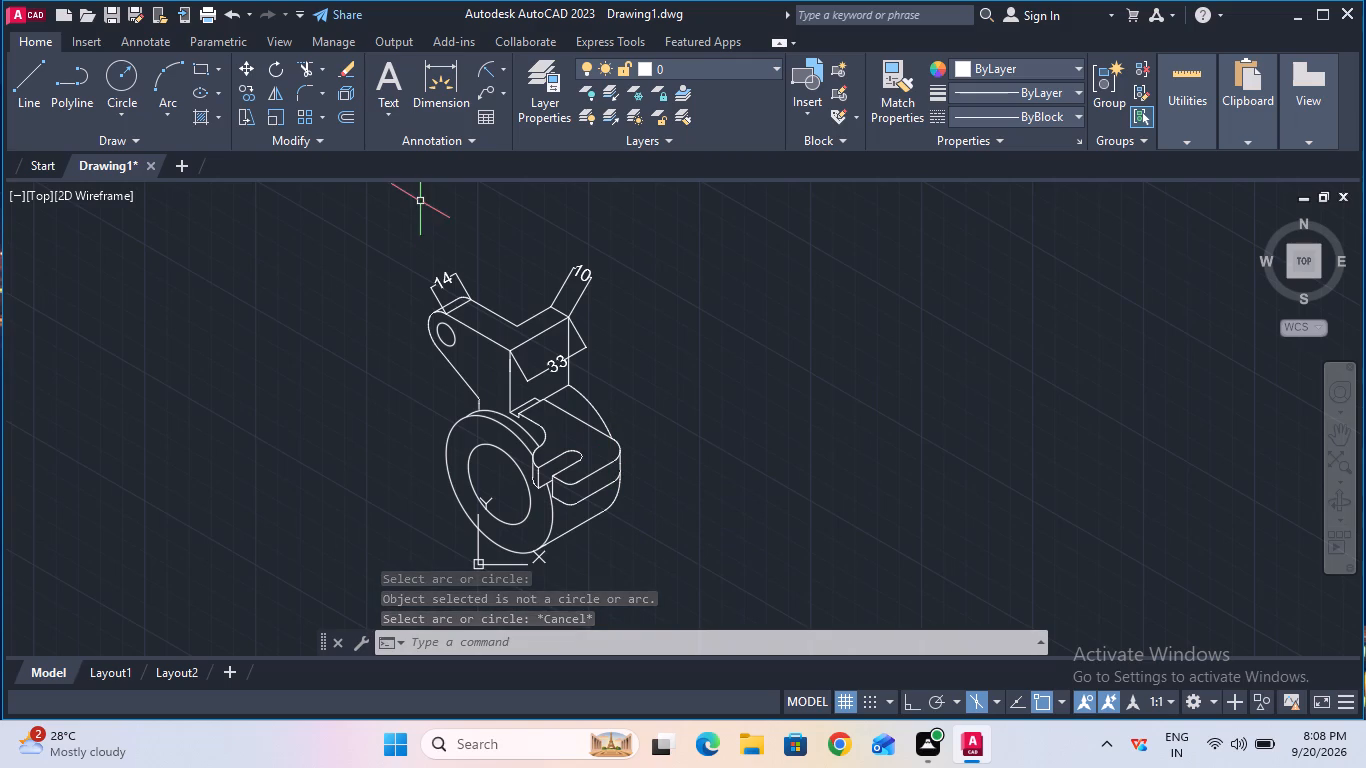
Place an aligned dimension along the slotted lug's inner edge at the upright plate's base, offset above onto the plate's face.
click(503, 65)
double_click(508, 137)
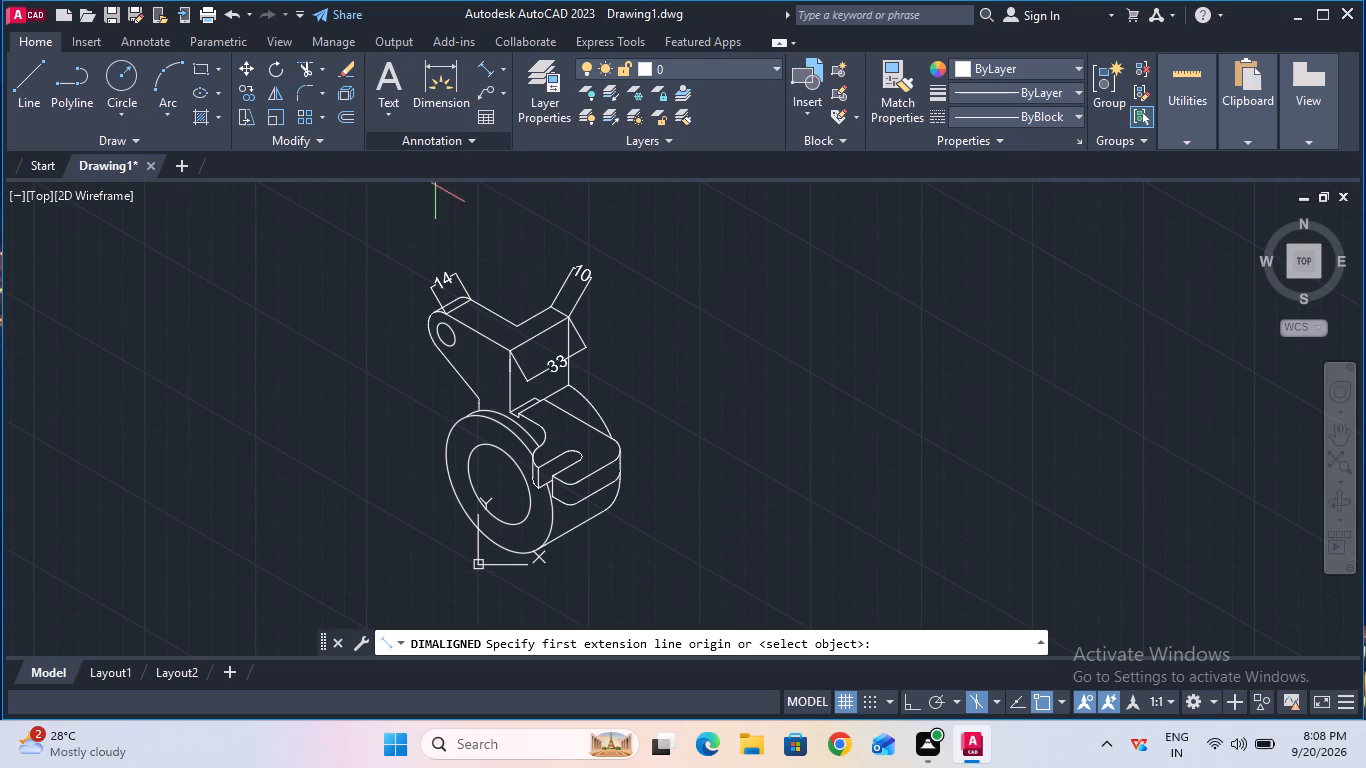
click(533, 424)
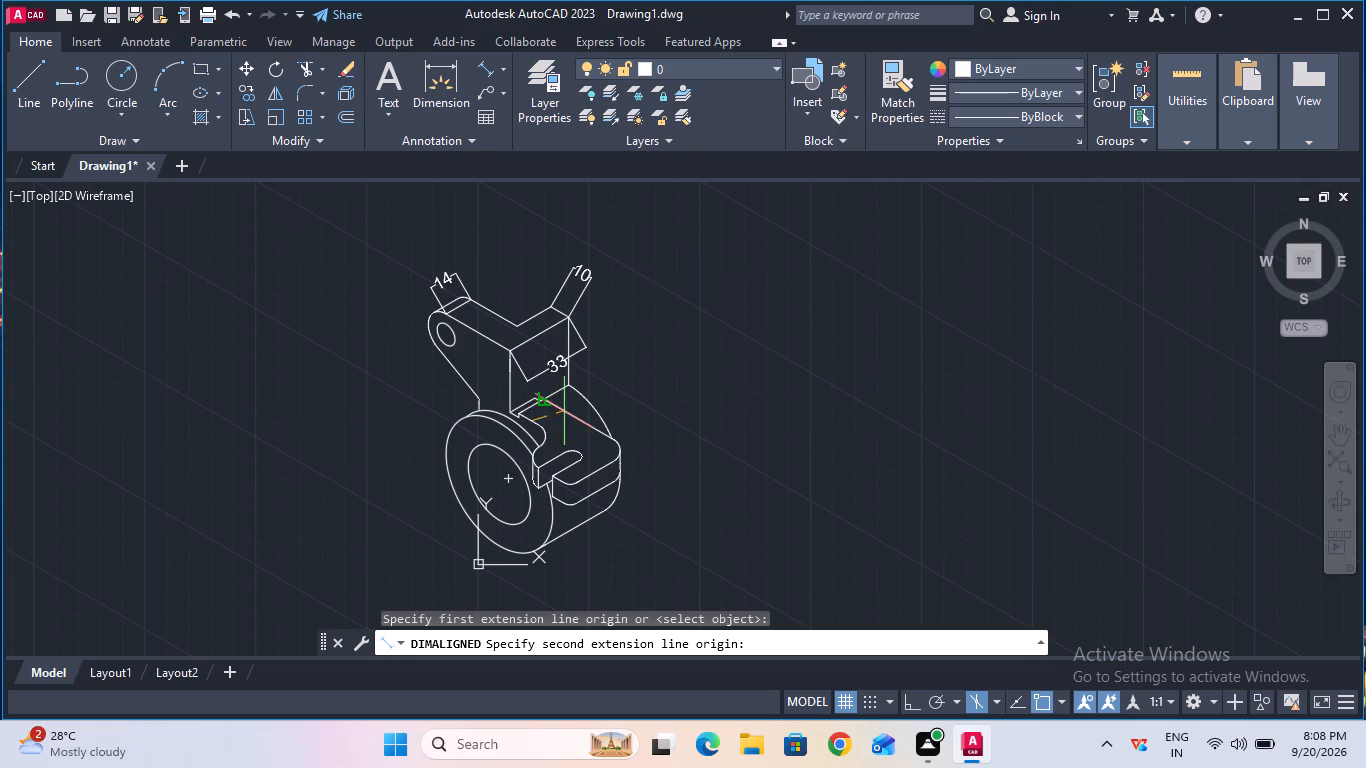
key(Escape)
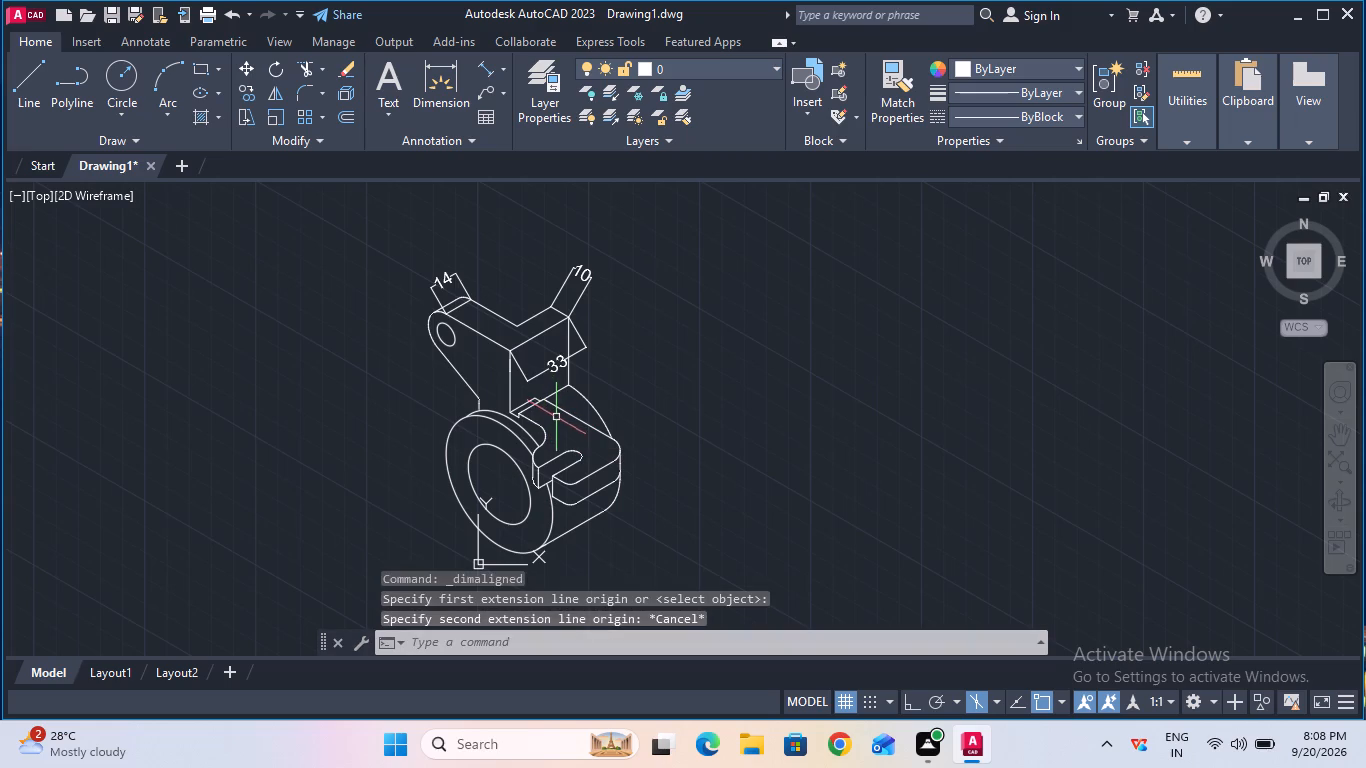
ctrl+scroll(532, 404, up, 3)
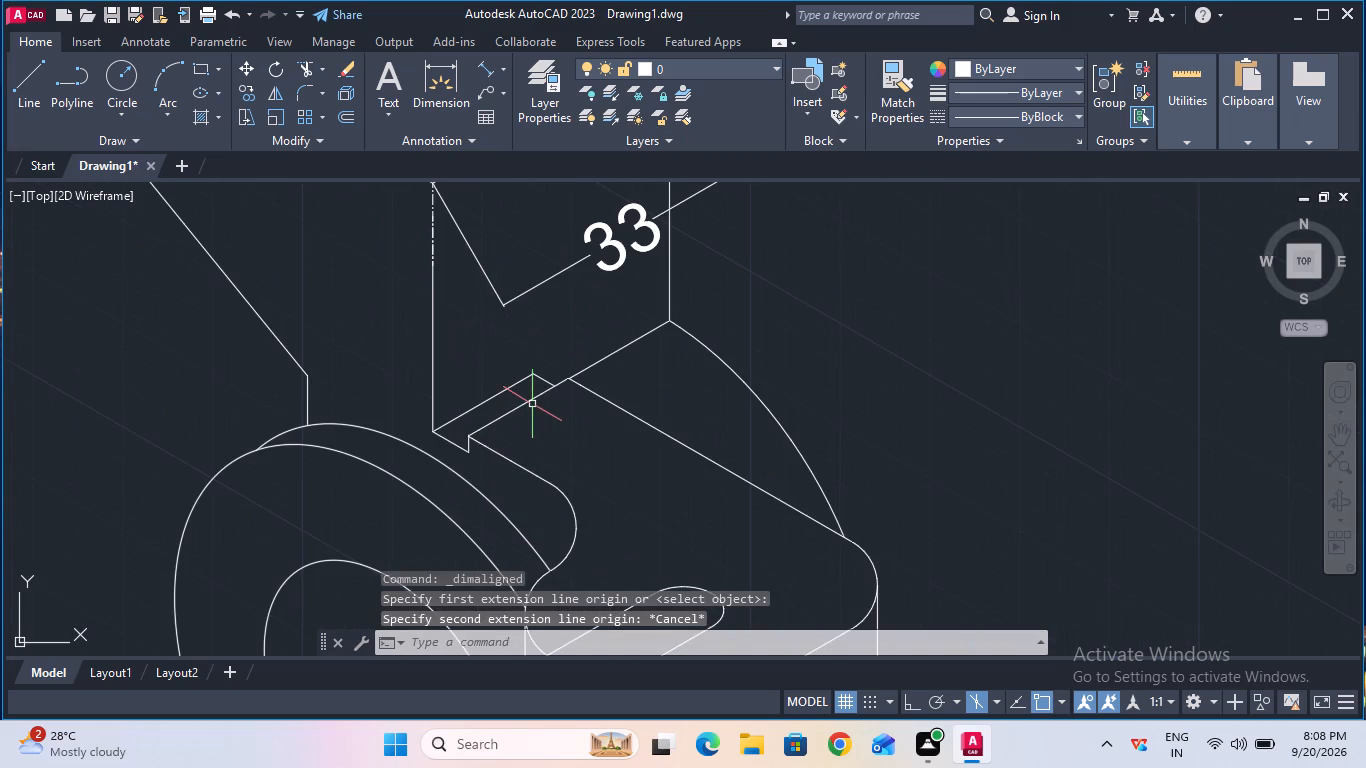
click(486, 73)
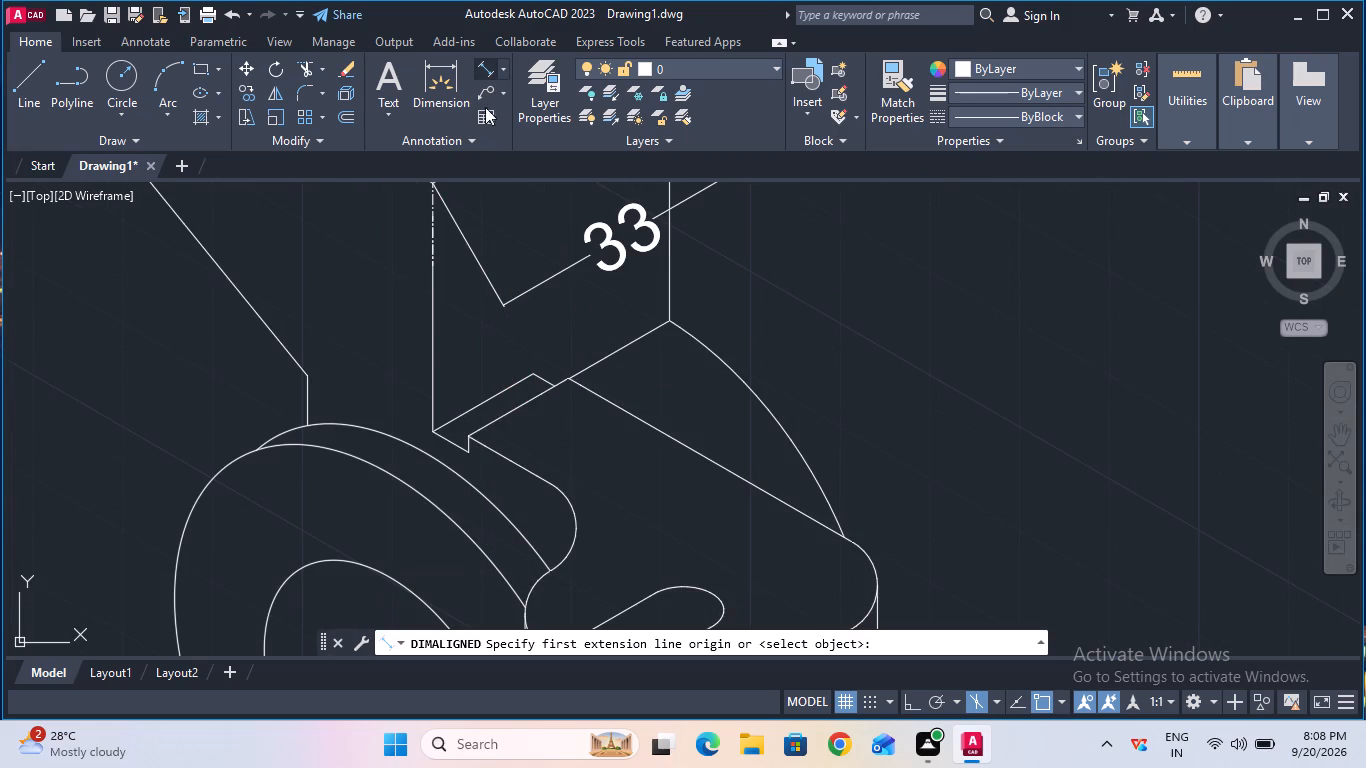
click(471, 435)
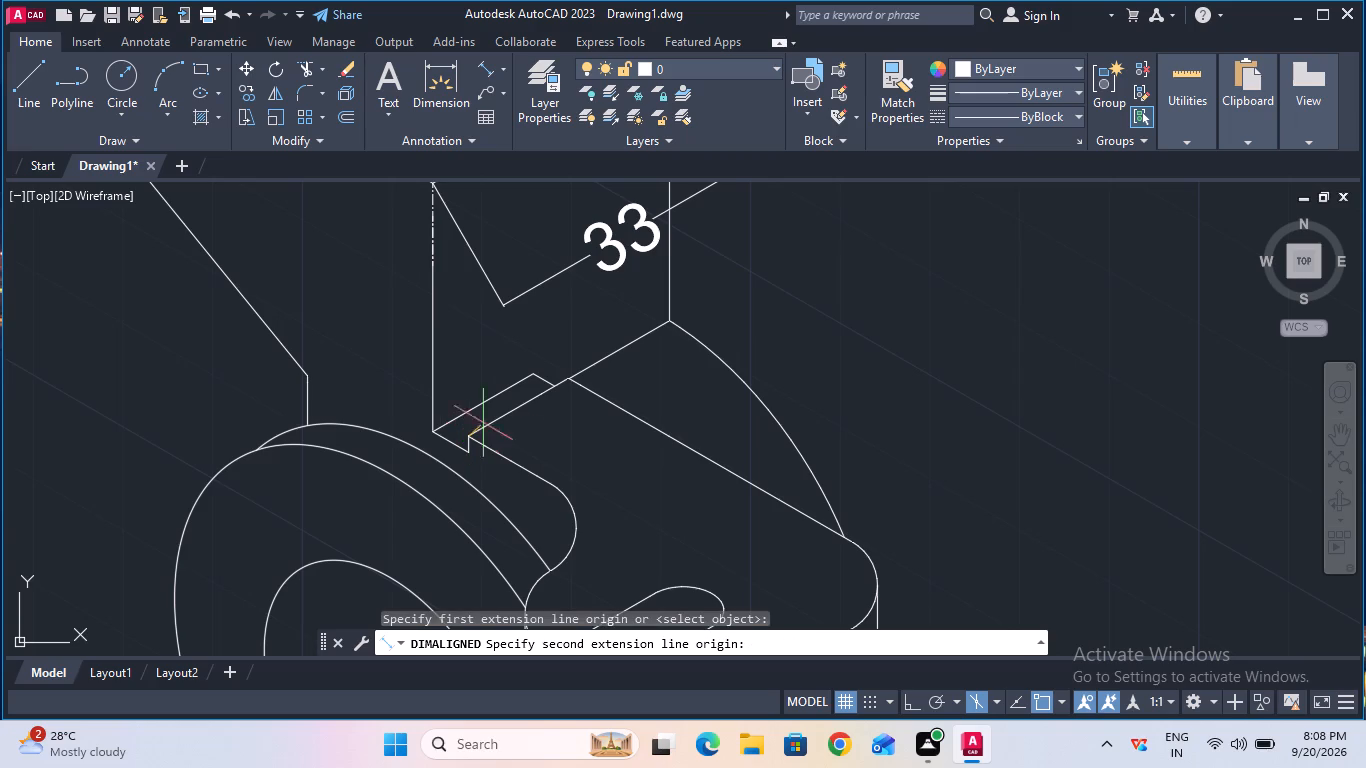
click(568, 375)
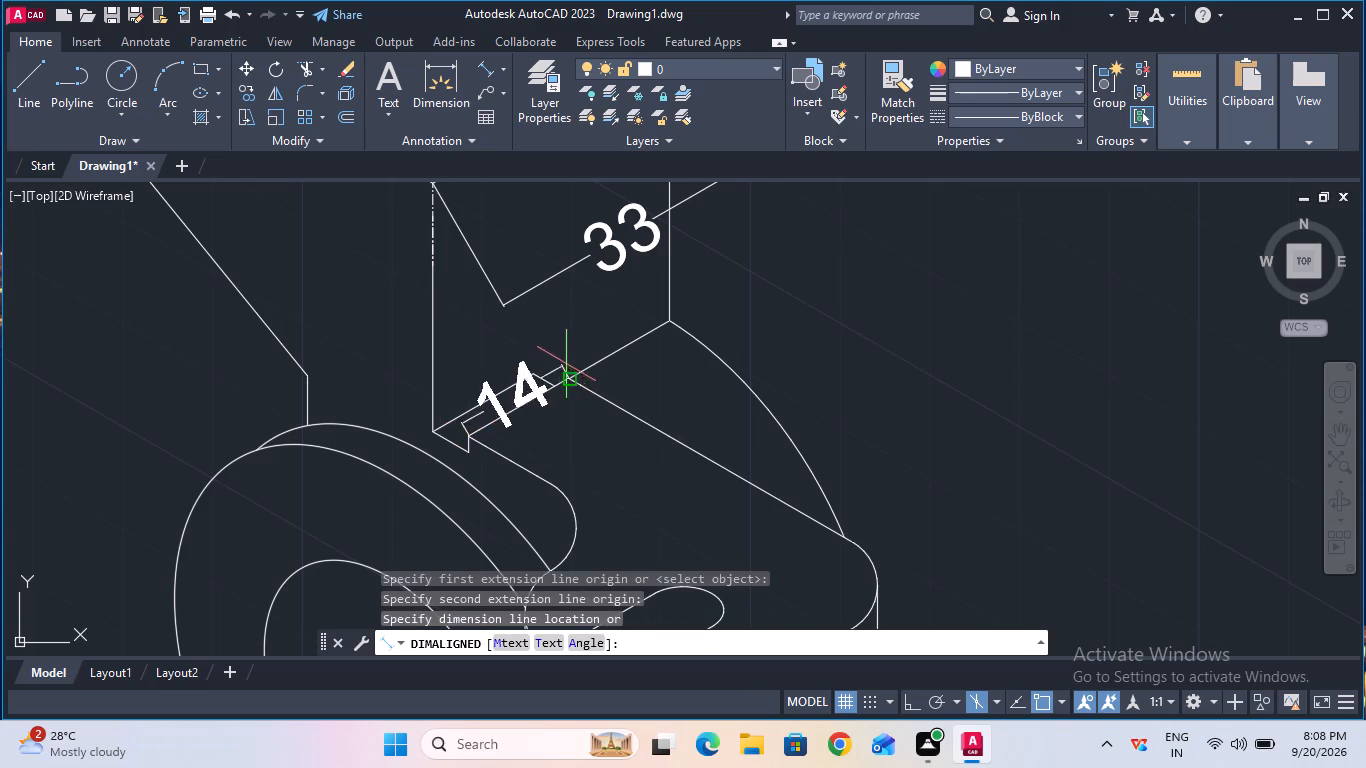
click(554, 346)
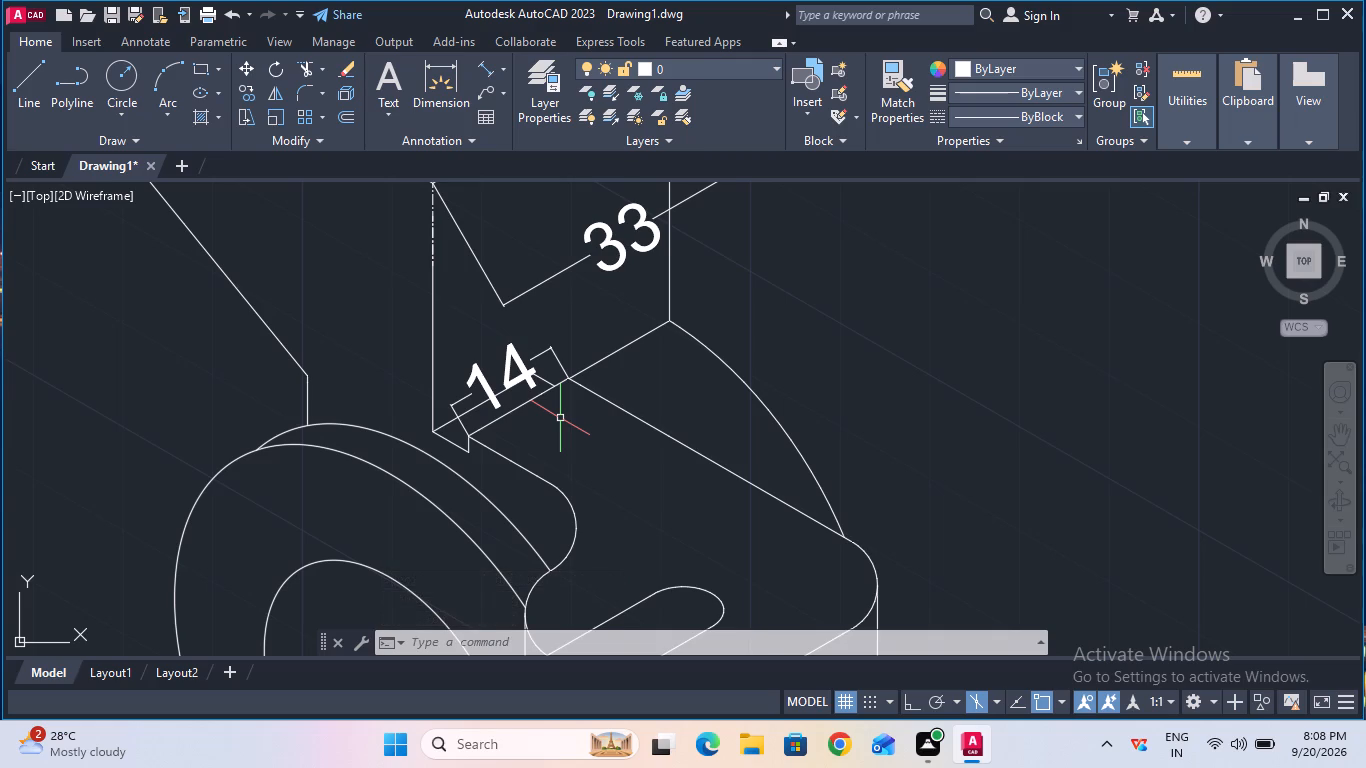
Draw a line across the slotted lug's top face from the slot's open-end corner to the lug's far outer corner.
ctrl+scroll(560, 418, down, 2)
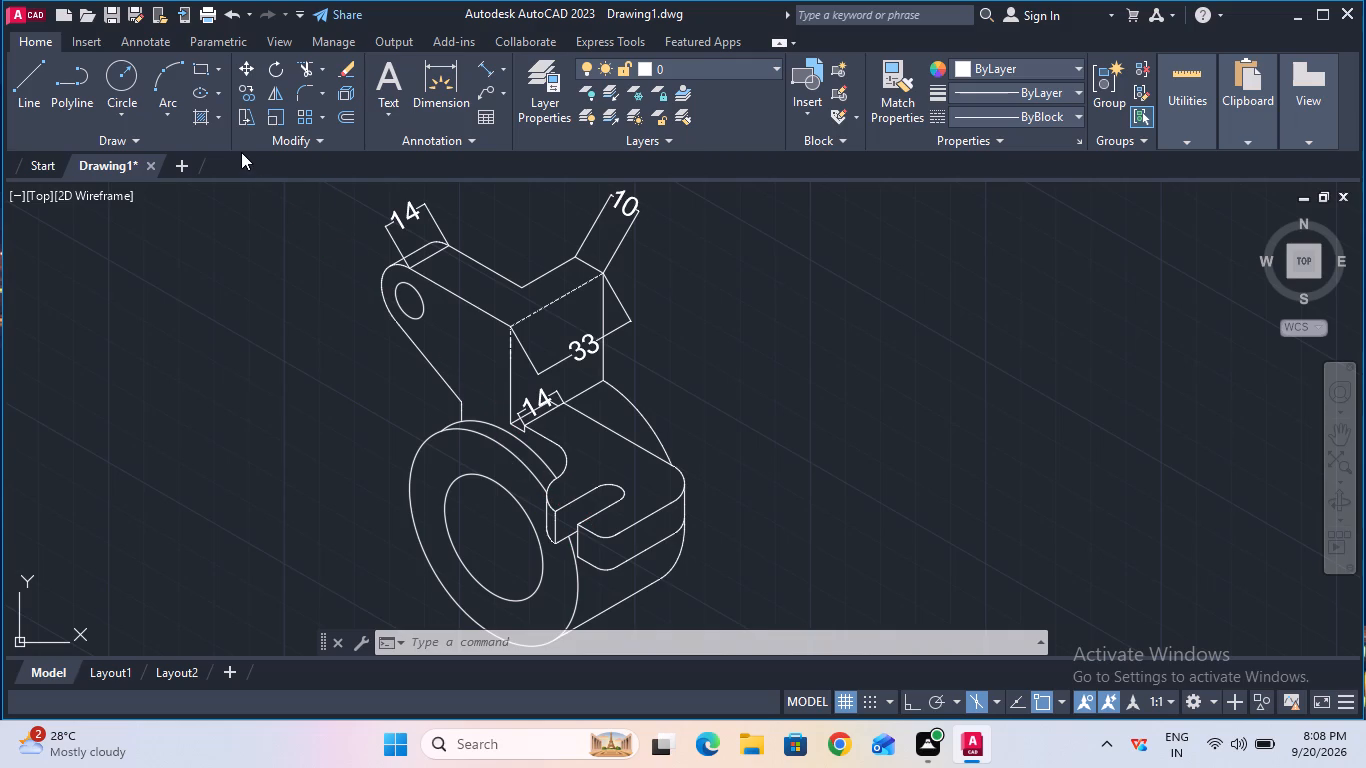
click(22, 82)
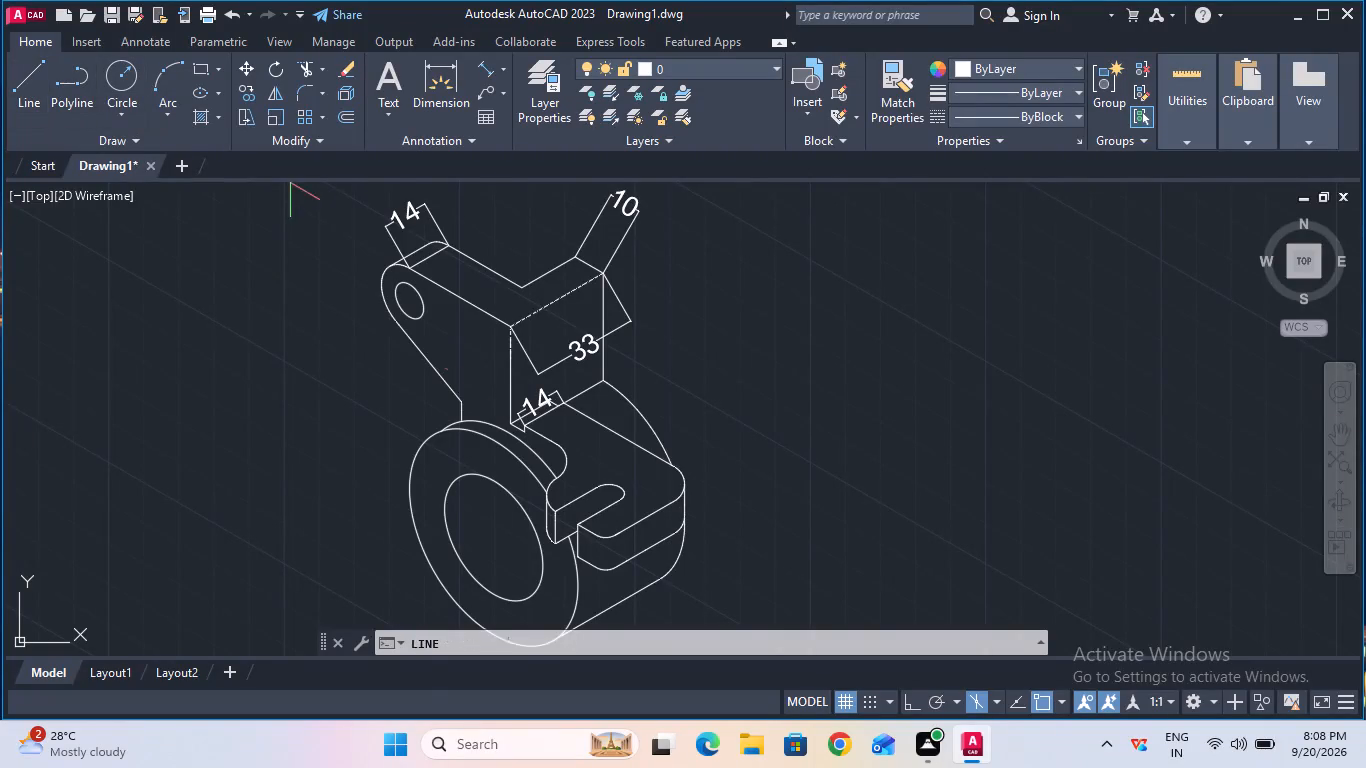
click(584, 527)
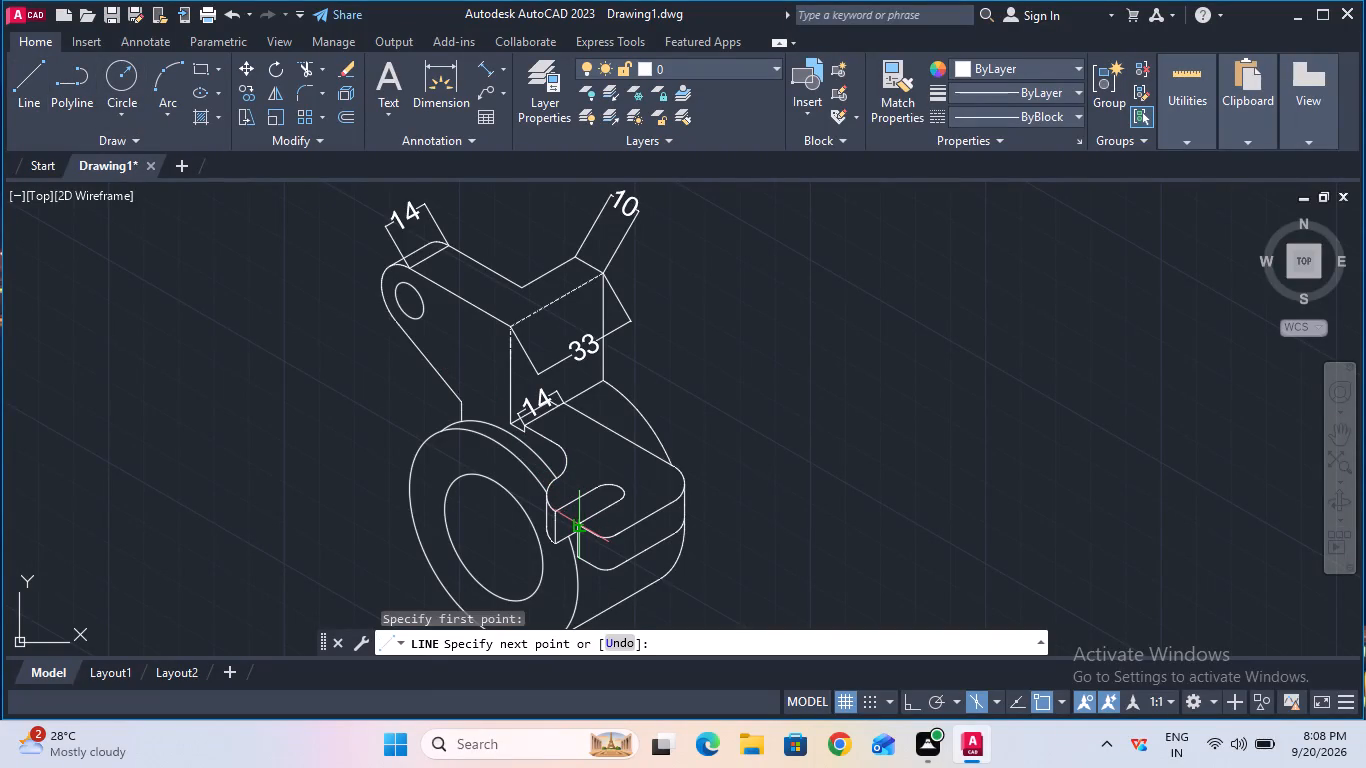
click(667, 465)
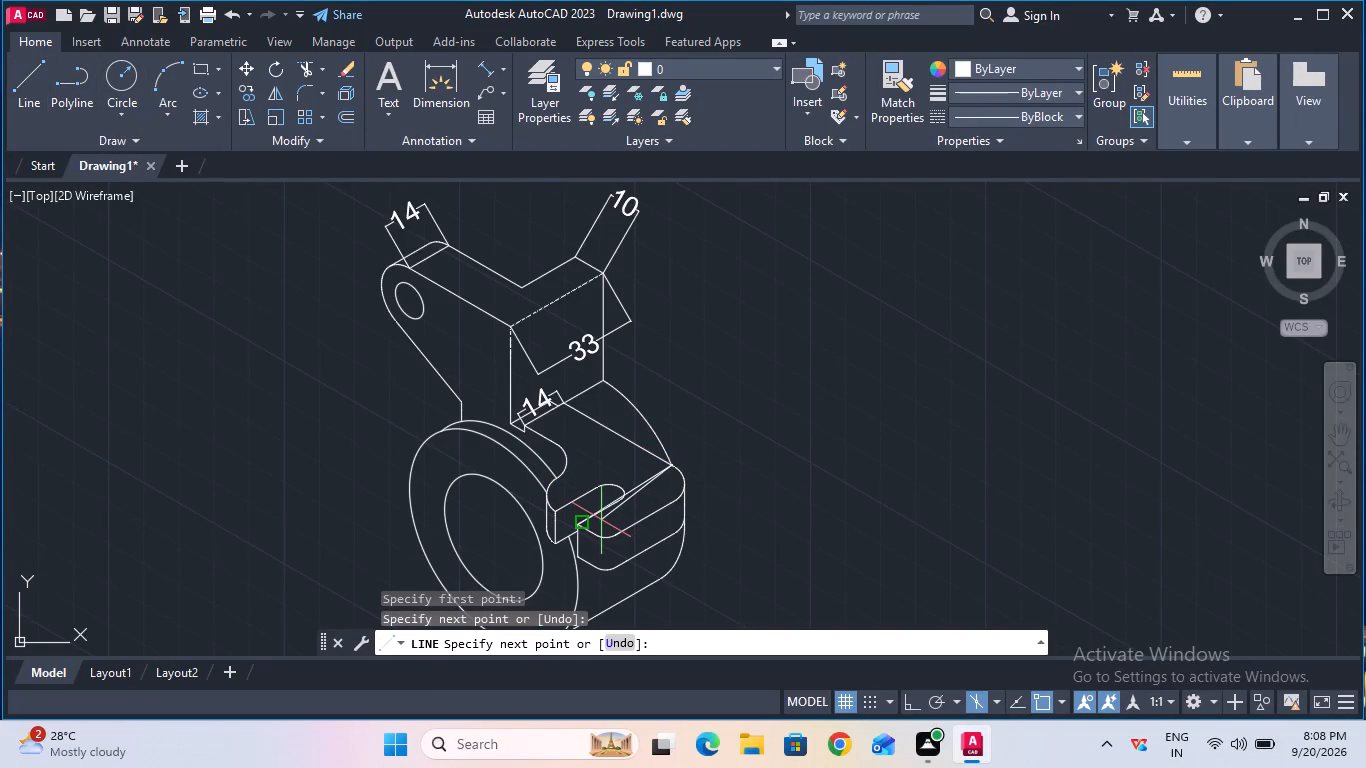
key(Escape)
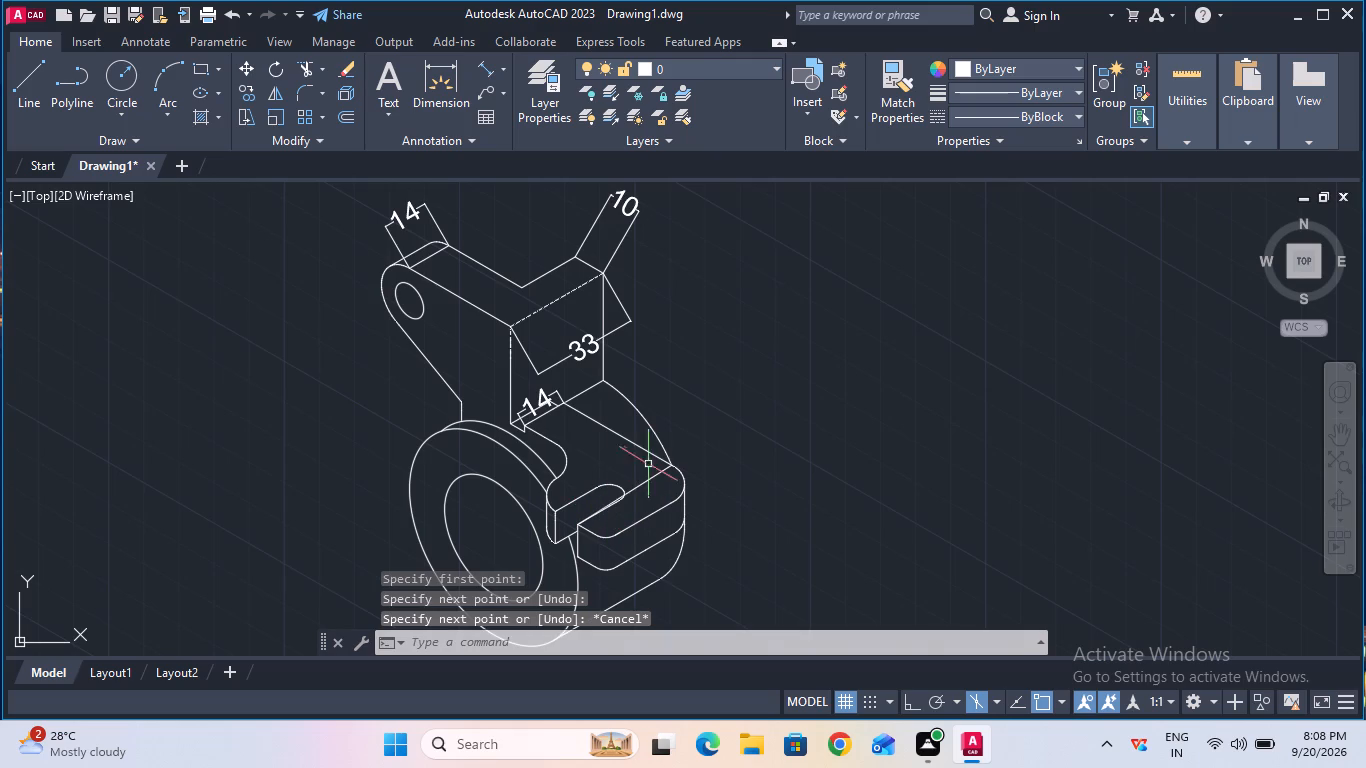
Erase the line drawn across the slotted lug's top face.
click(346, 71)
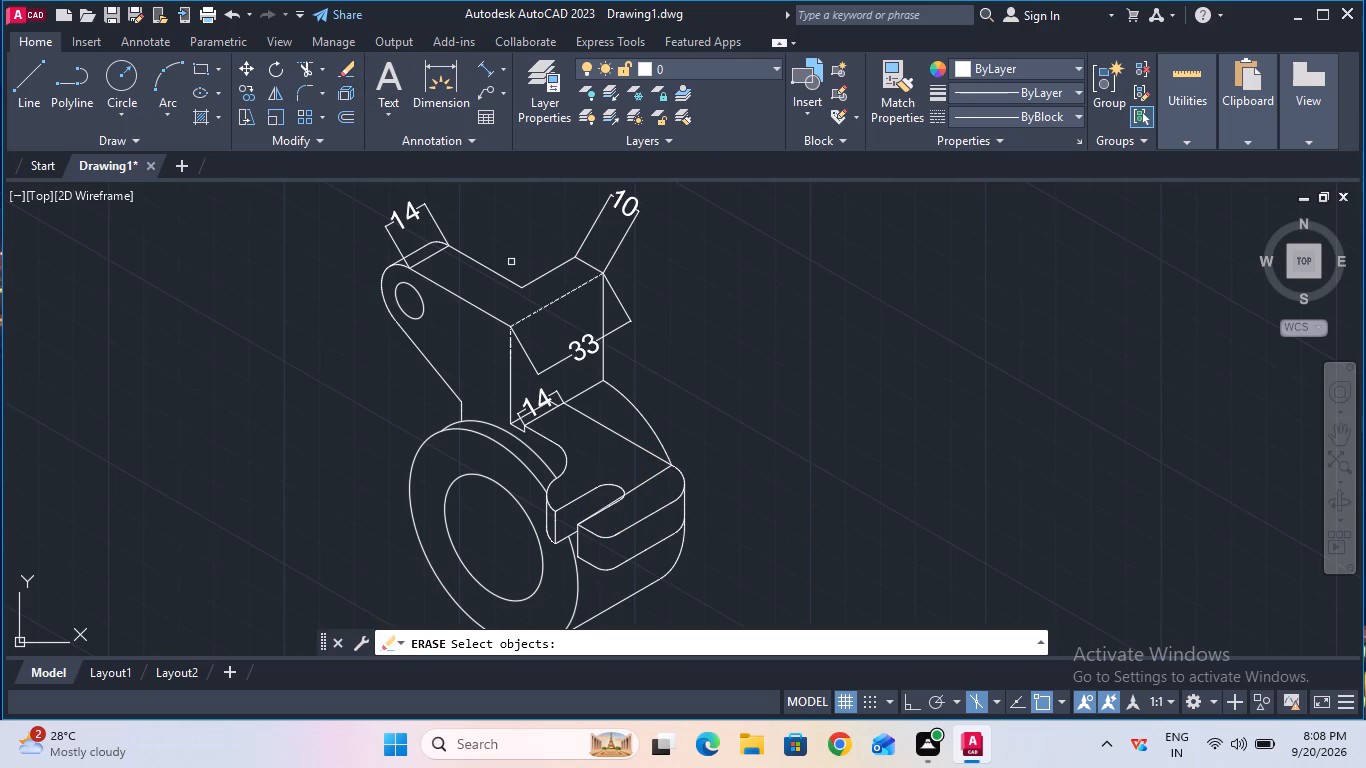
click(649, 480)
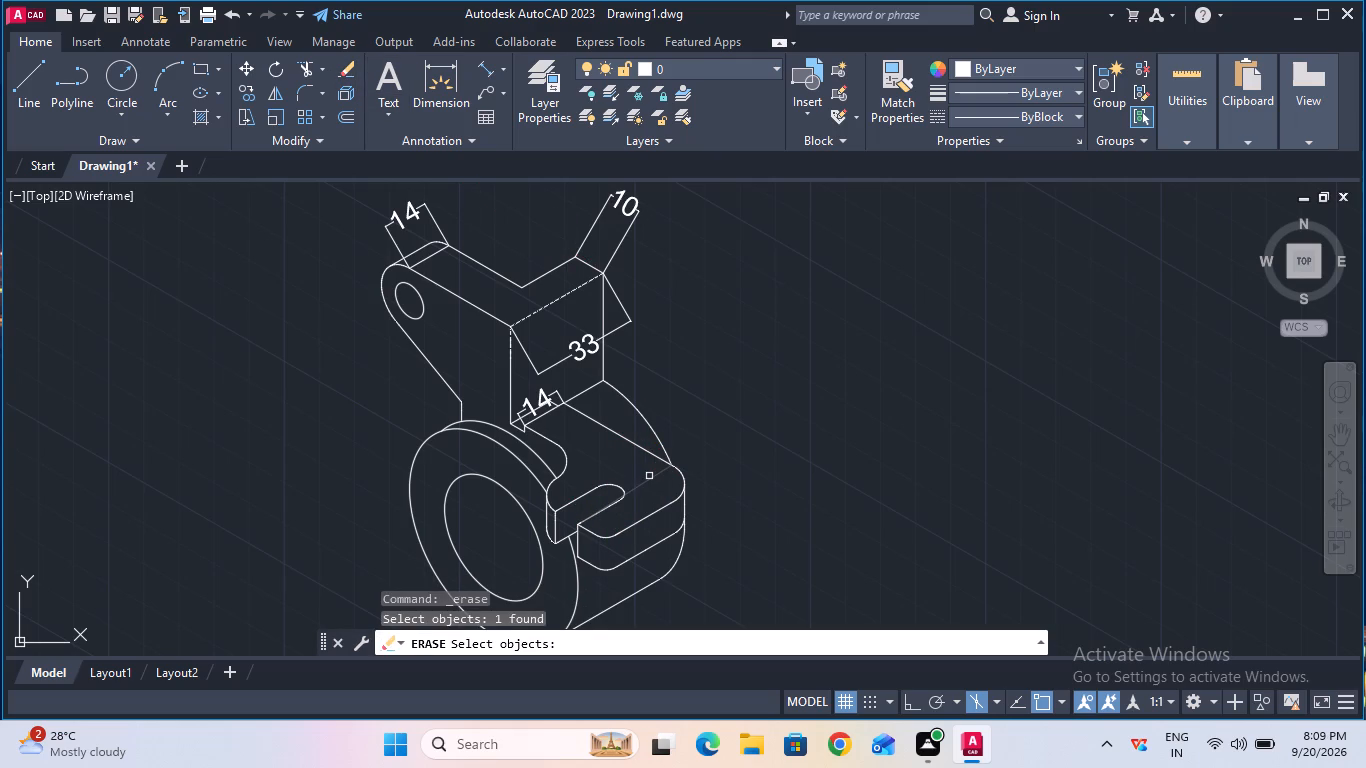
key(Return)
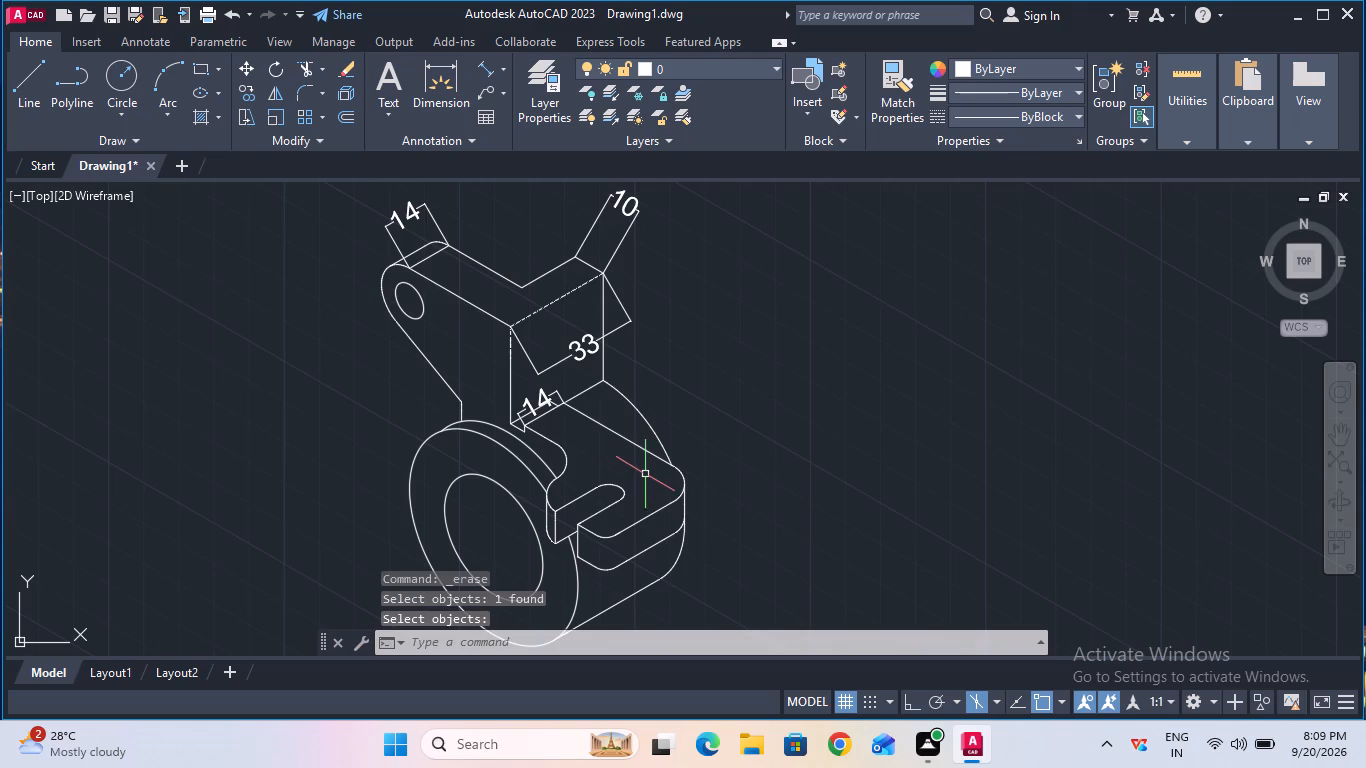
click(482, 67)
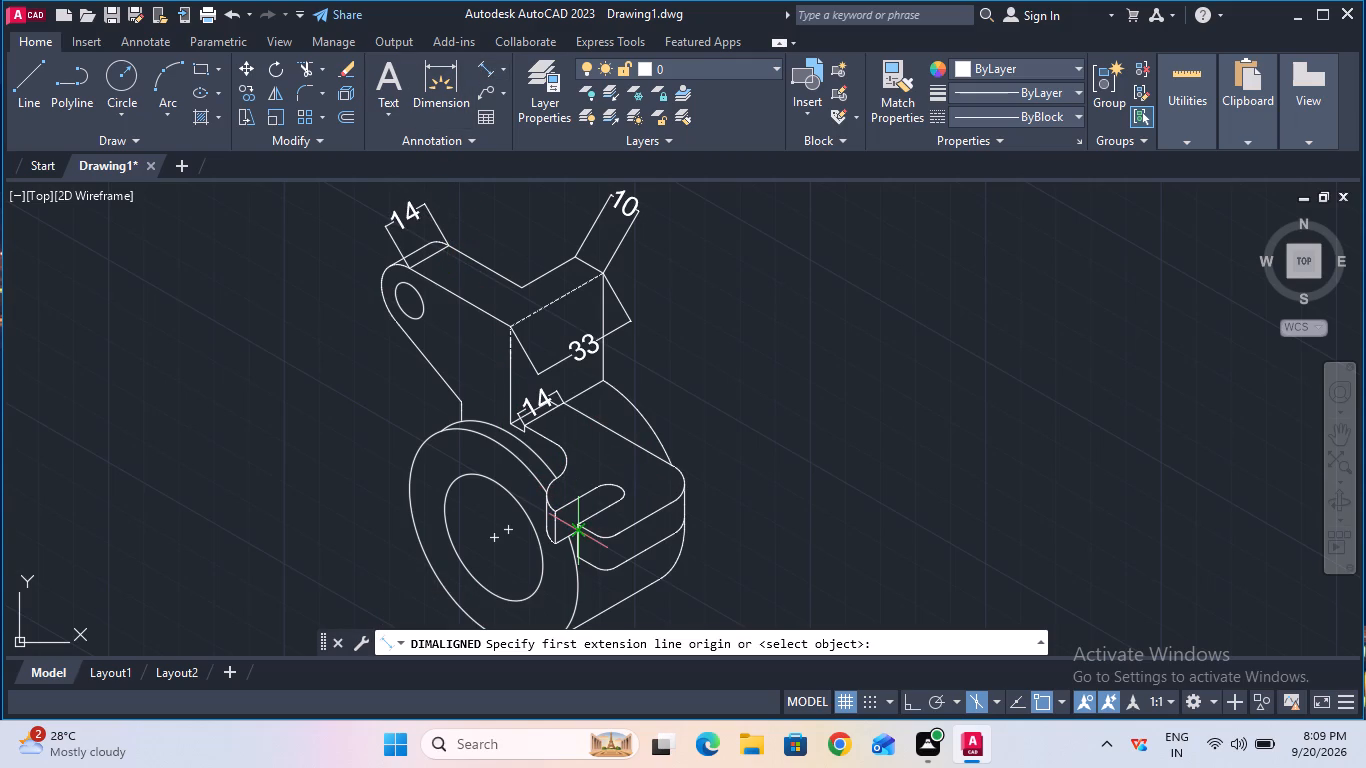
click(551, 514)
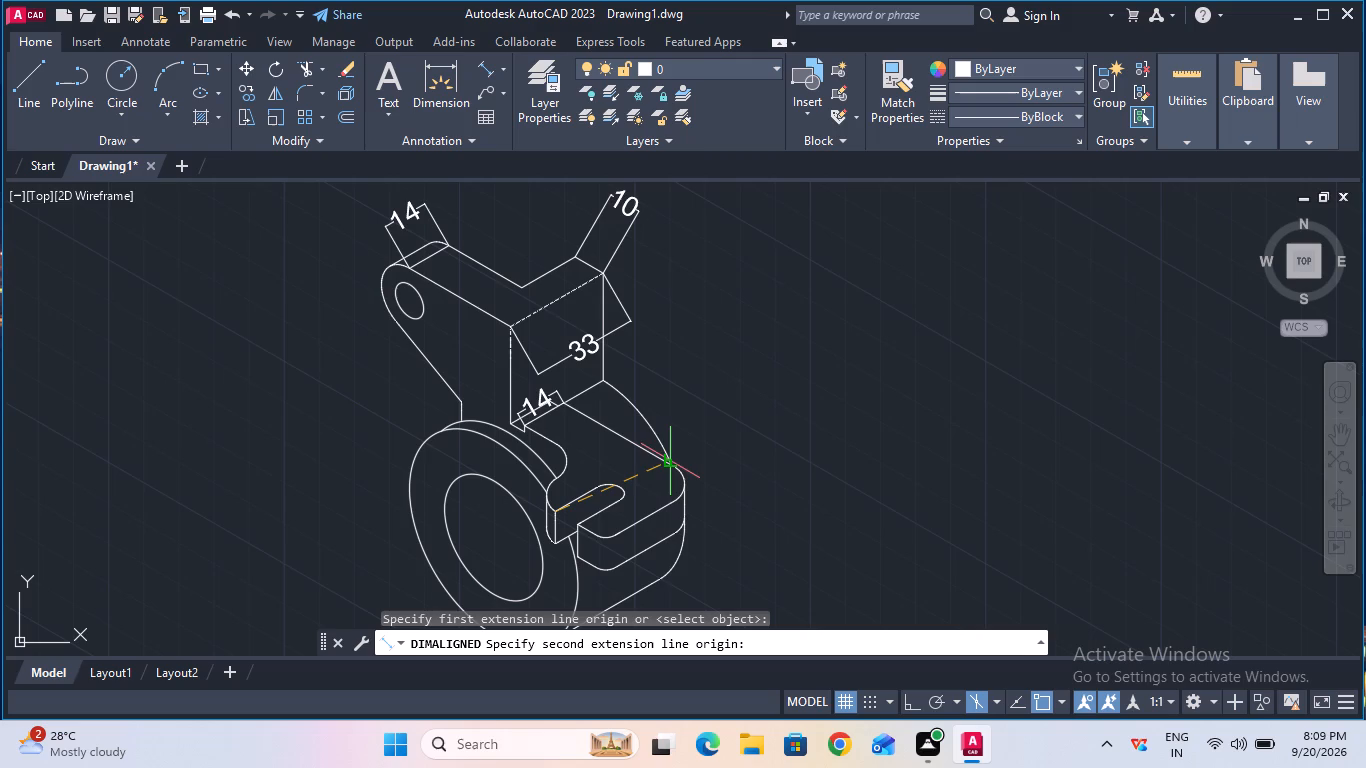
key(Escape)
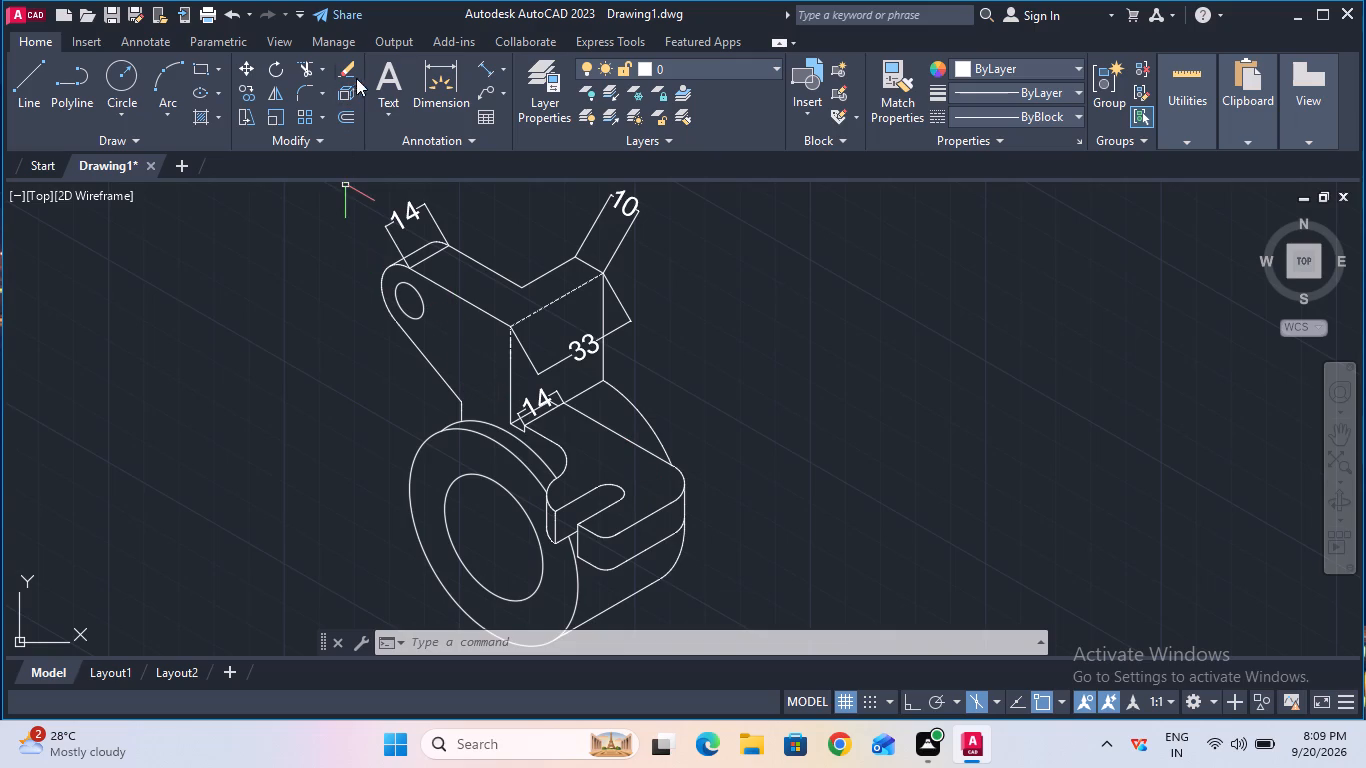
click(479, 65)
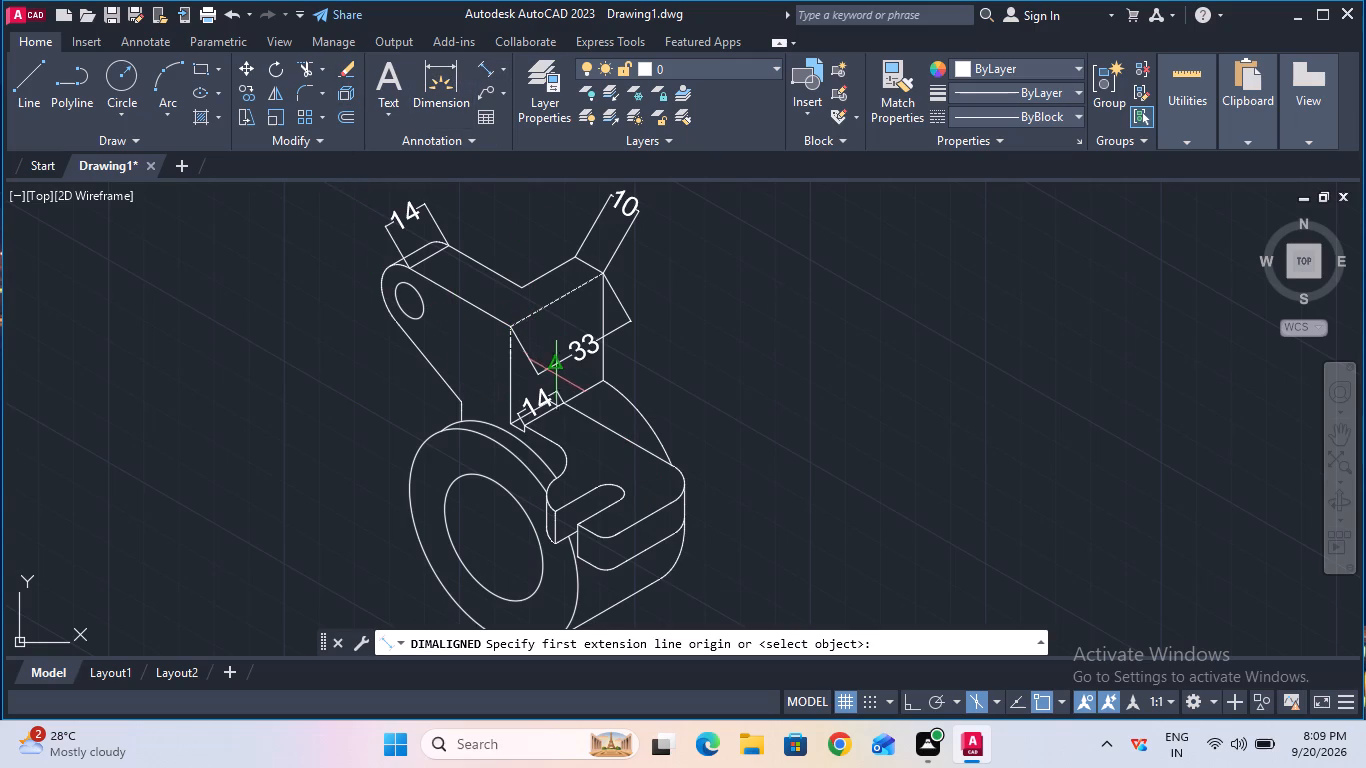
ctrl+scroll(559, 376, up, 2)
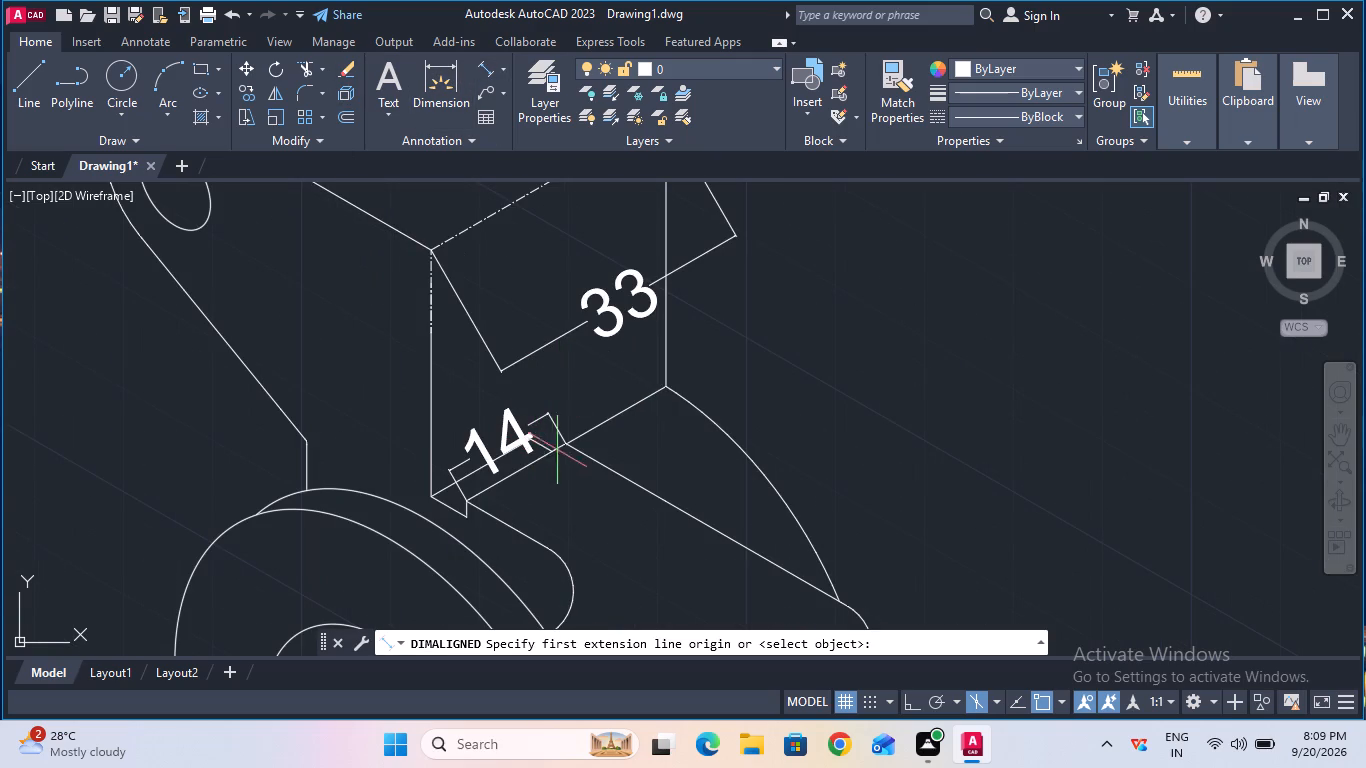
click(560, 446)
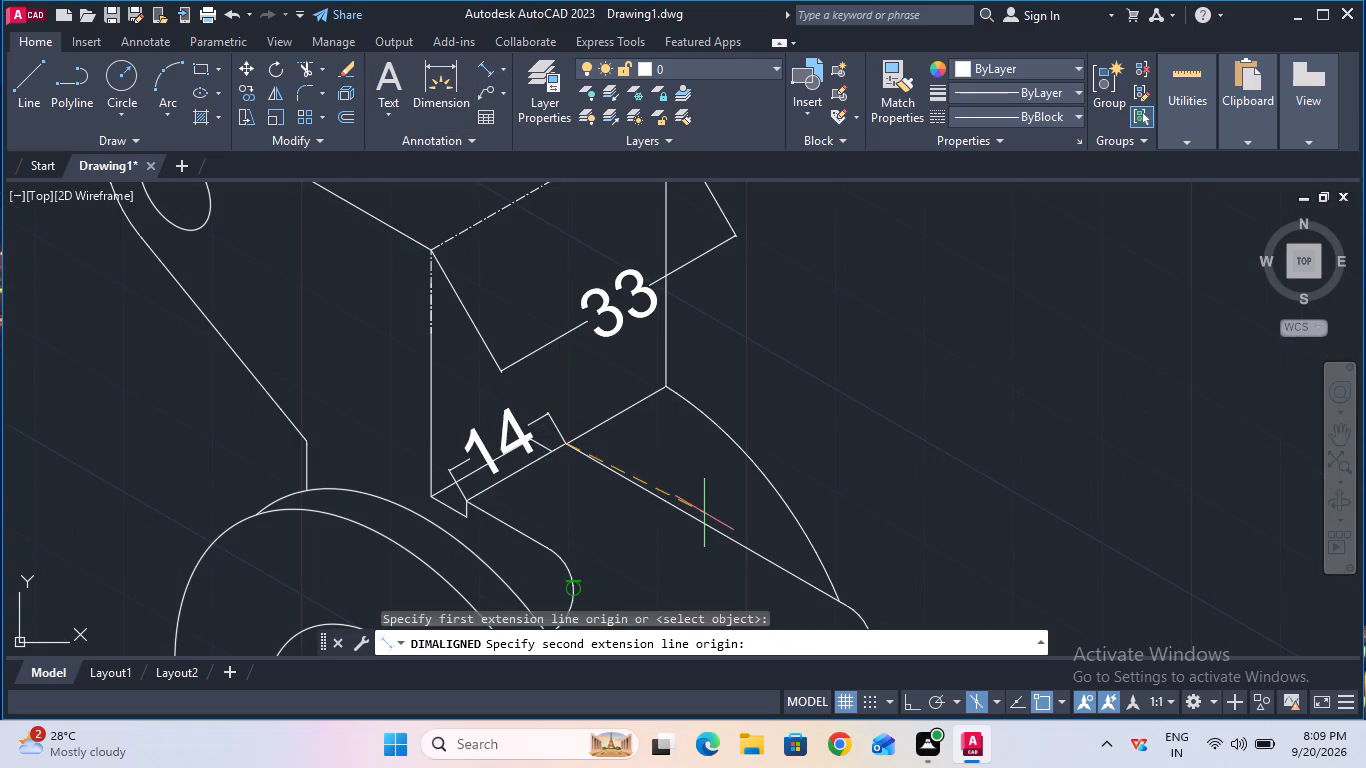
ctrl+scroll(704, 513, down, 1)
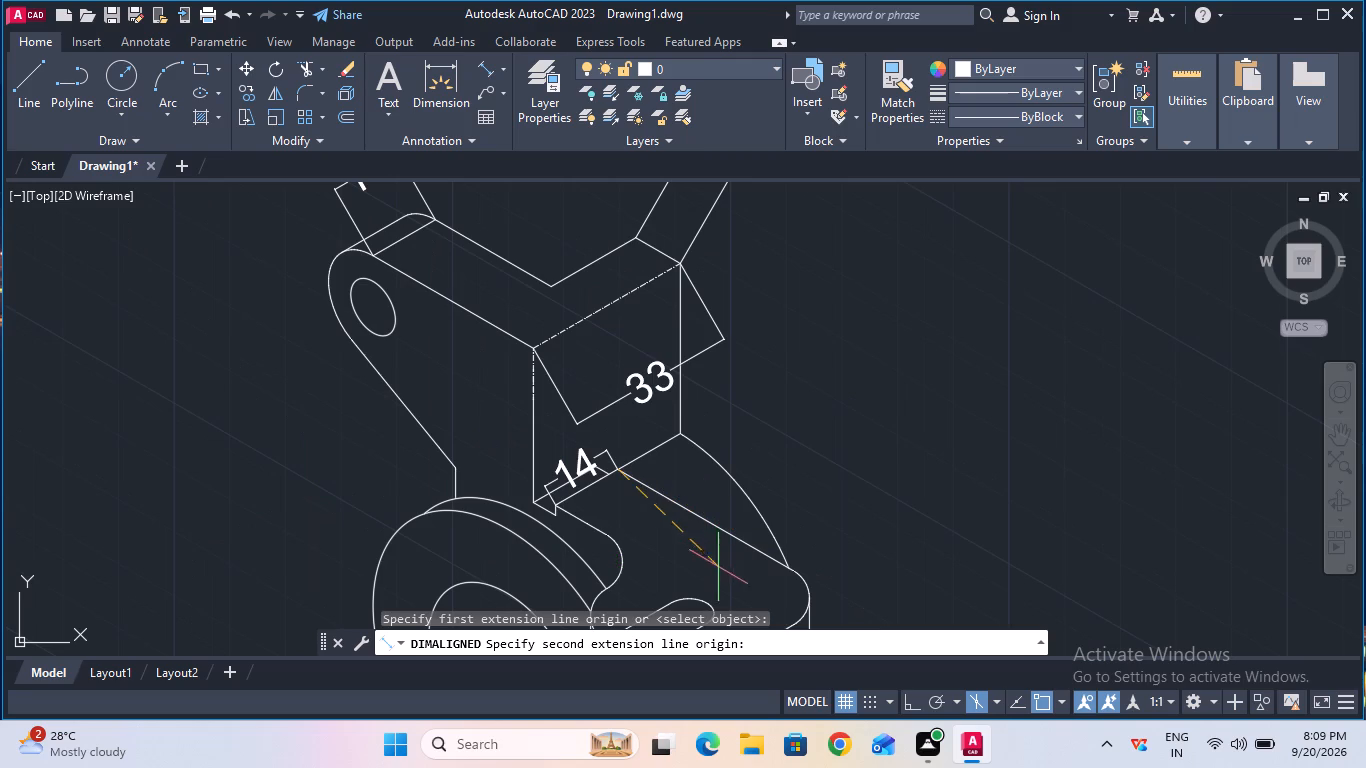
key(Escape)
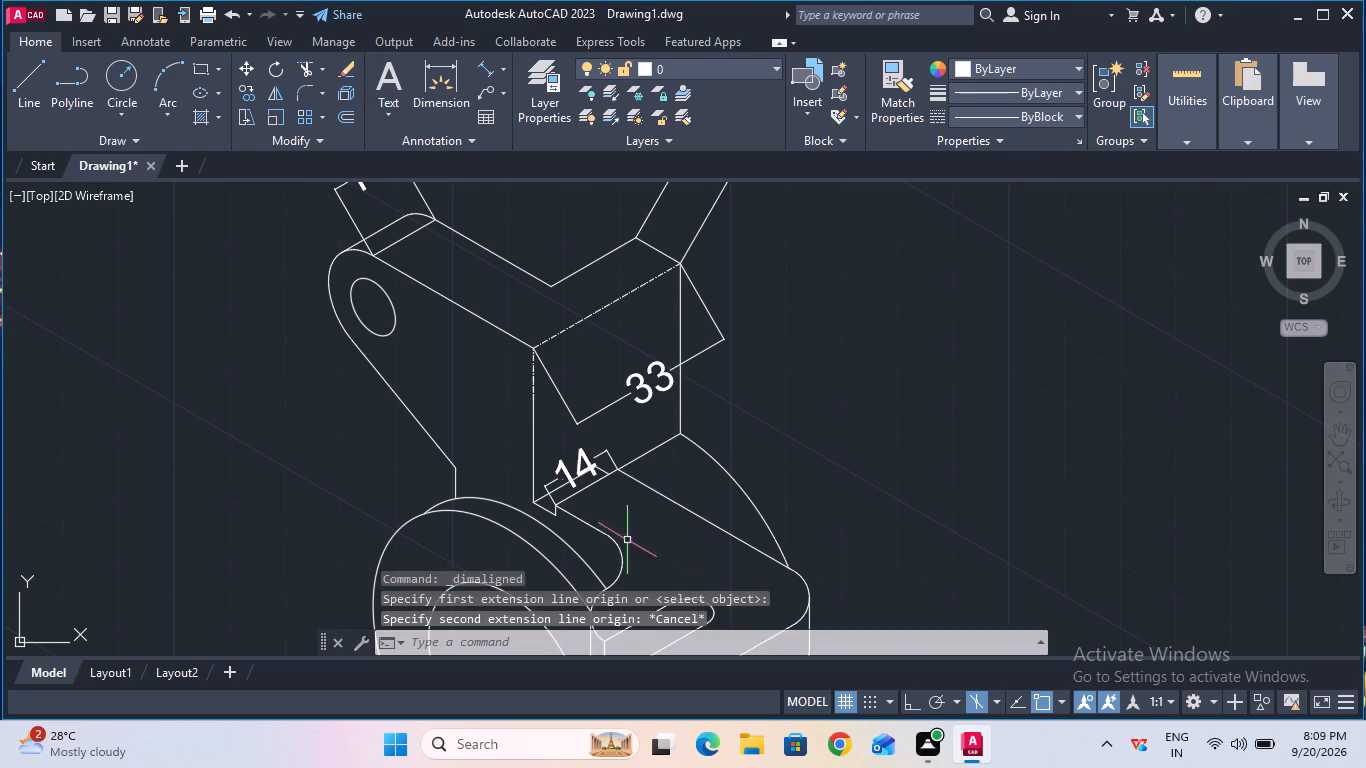
Place an aligned dimension from the slotted lug's inner edge at the plate base to its outer vertical edge, offset above the lug.
click(485, 62)
click(576, 491)
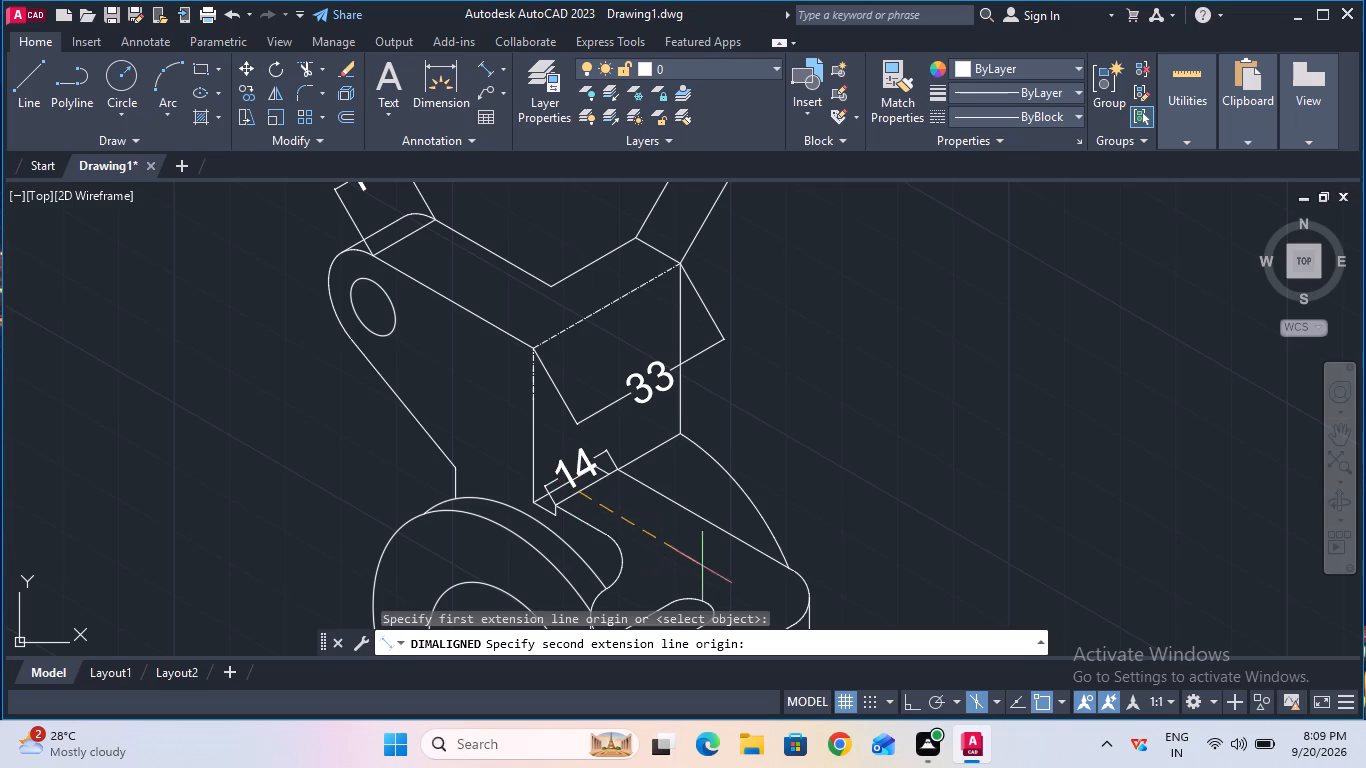
click(809, 618)
double_click(891, 464)
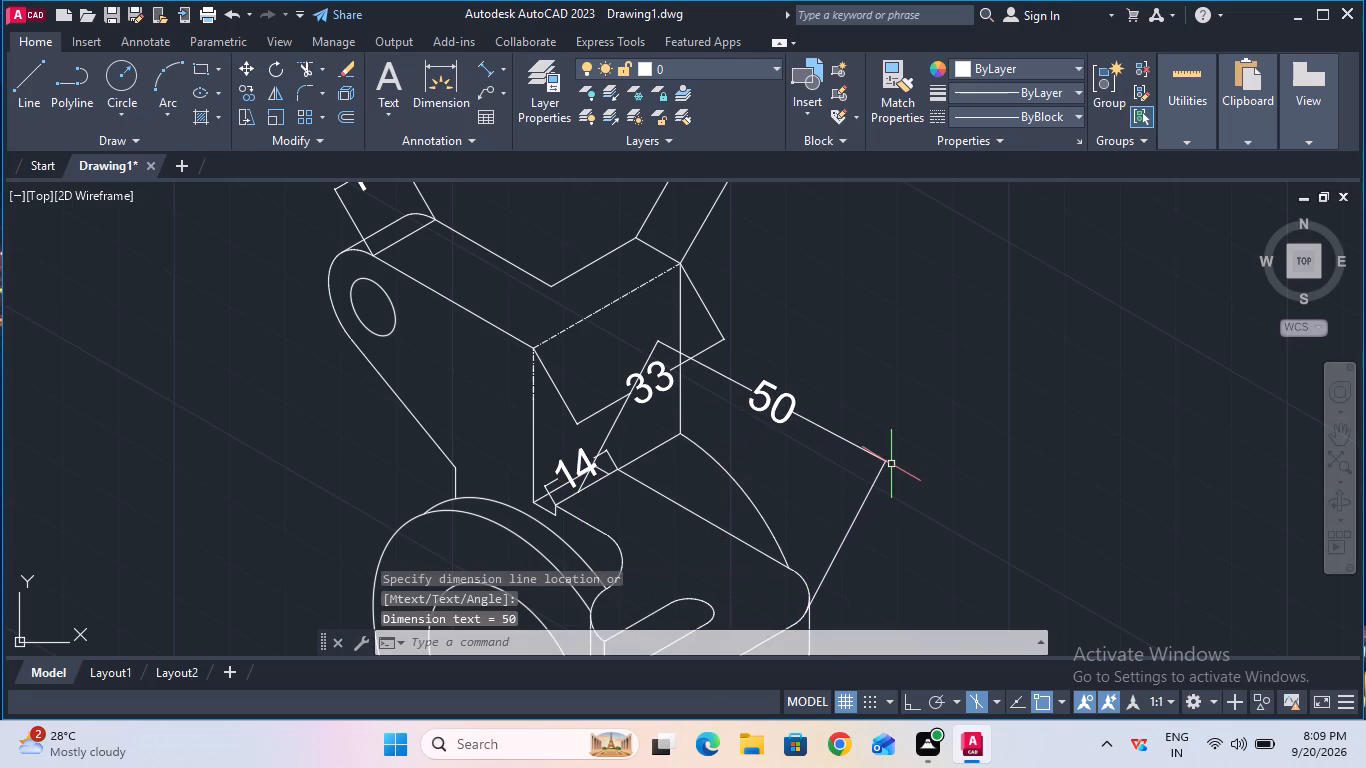
key(Escape)
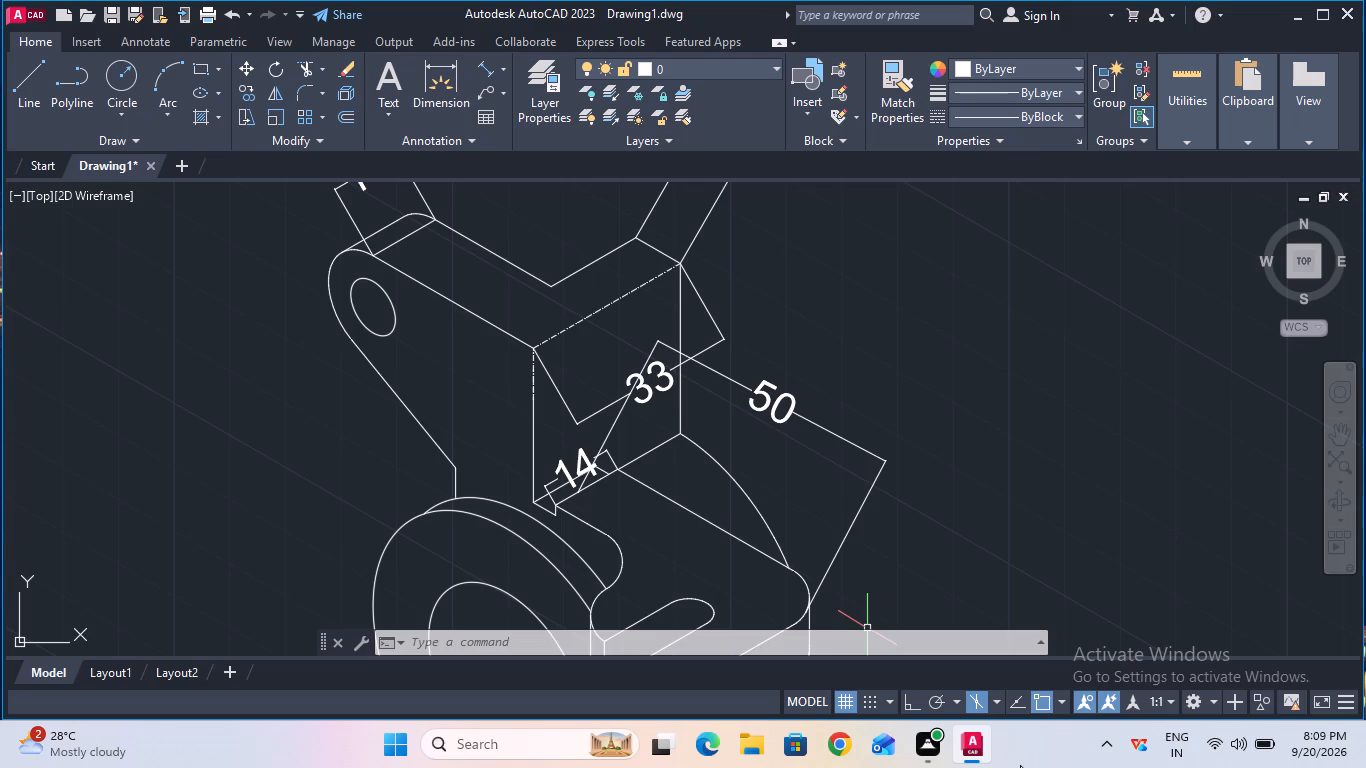
Turn off log file recording with the LOGFILEOFF command.
ctrl+scroll(1020, 765, down, 4)
ctrl+scroll(915, 534, down, 3)
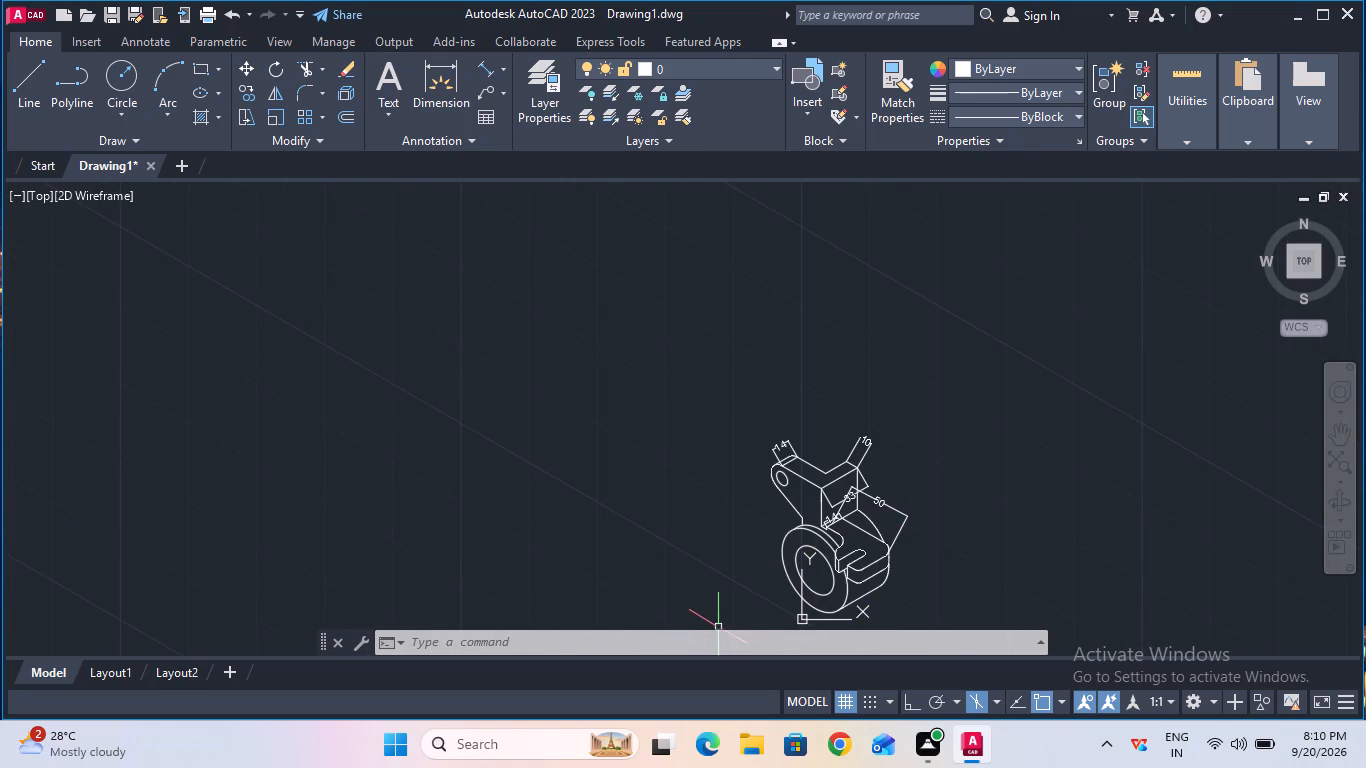
click(675, 638)
text(log)
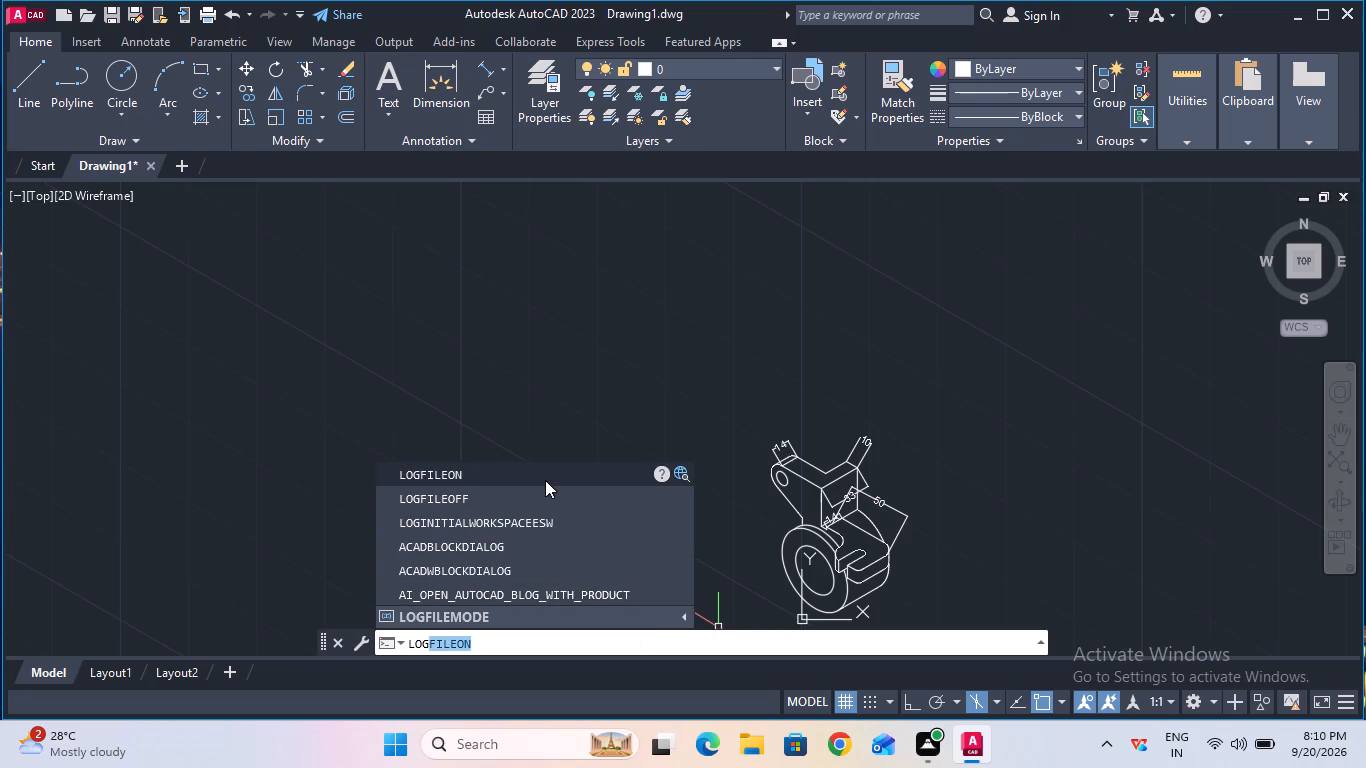
double_click(546, 496)
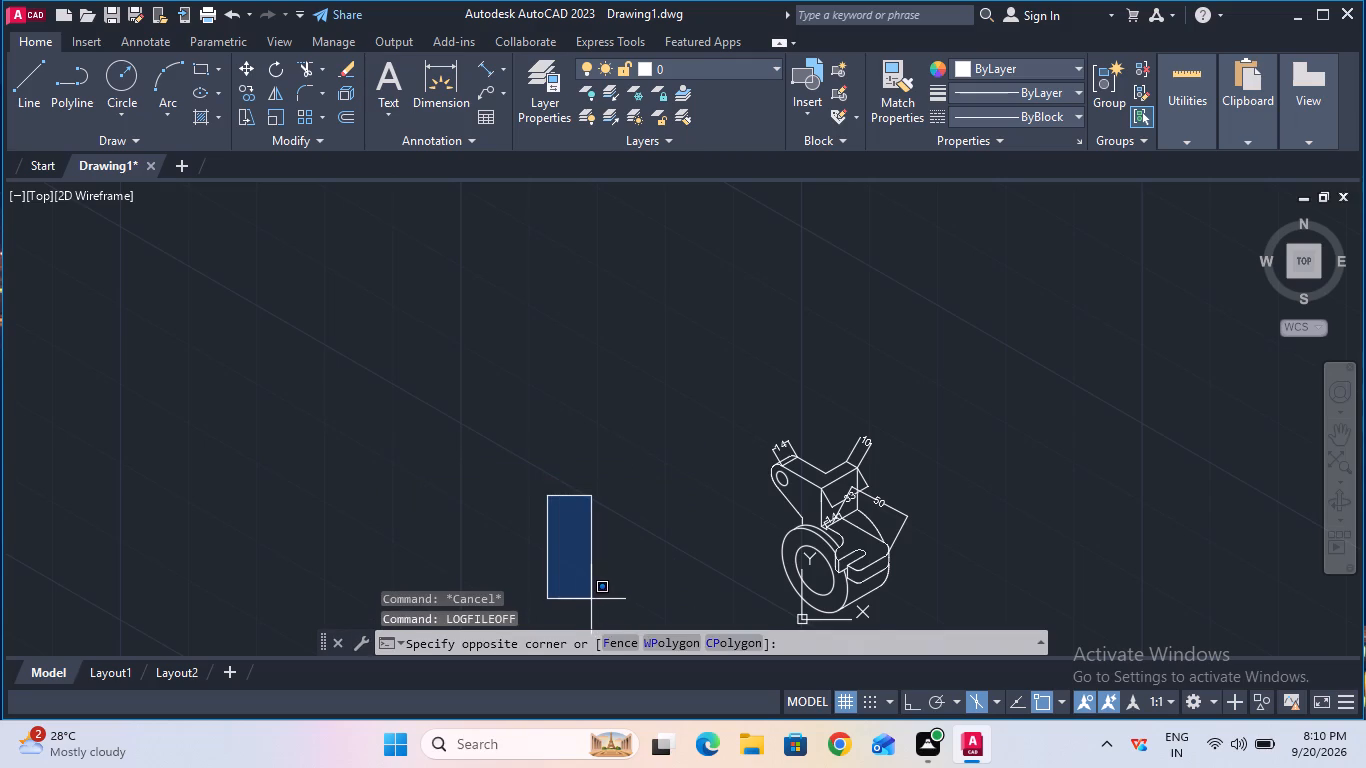
key(Escape)
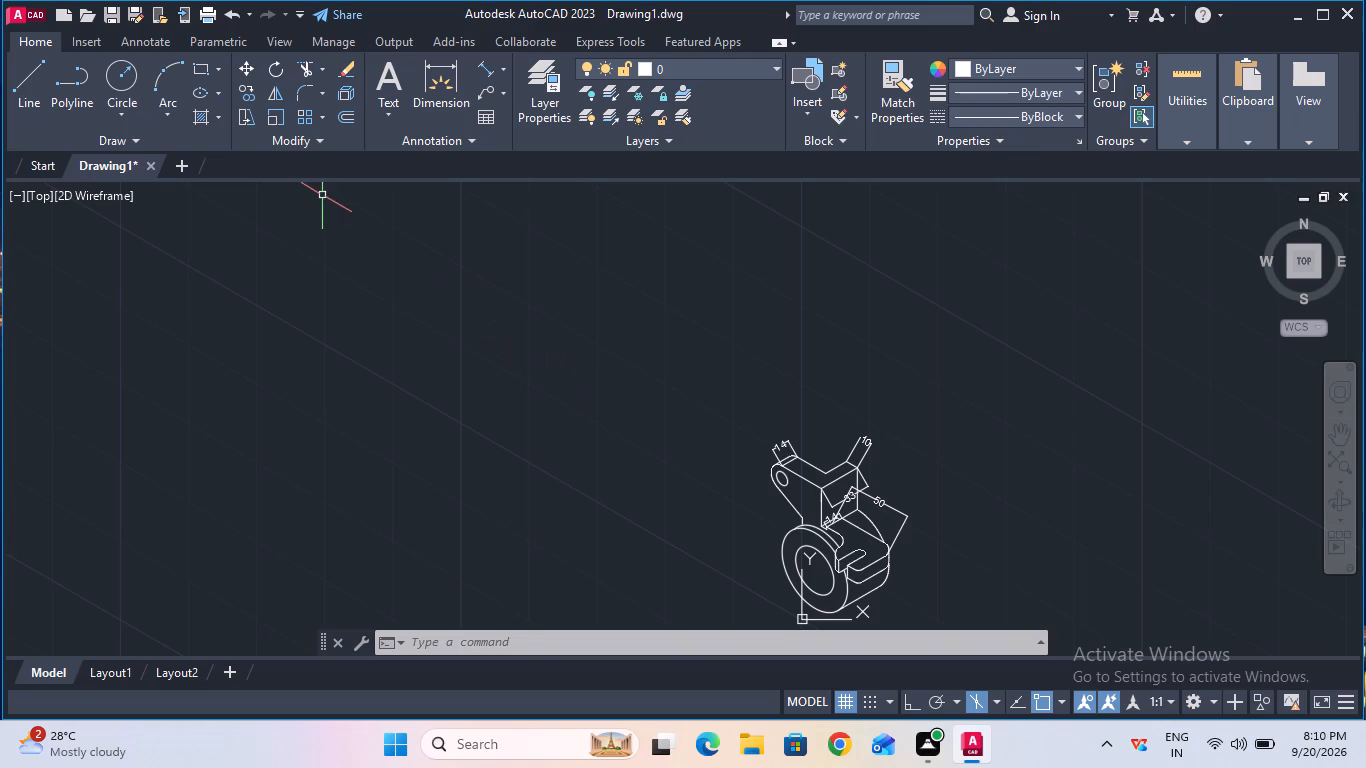
Save the drawing in the Documents folder as Rod Supporter, in AutoCAD 2018 Drawing format.
double_click(112, 19)
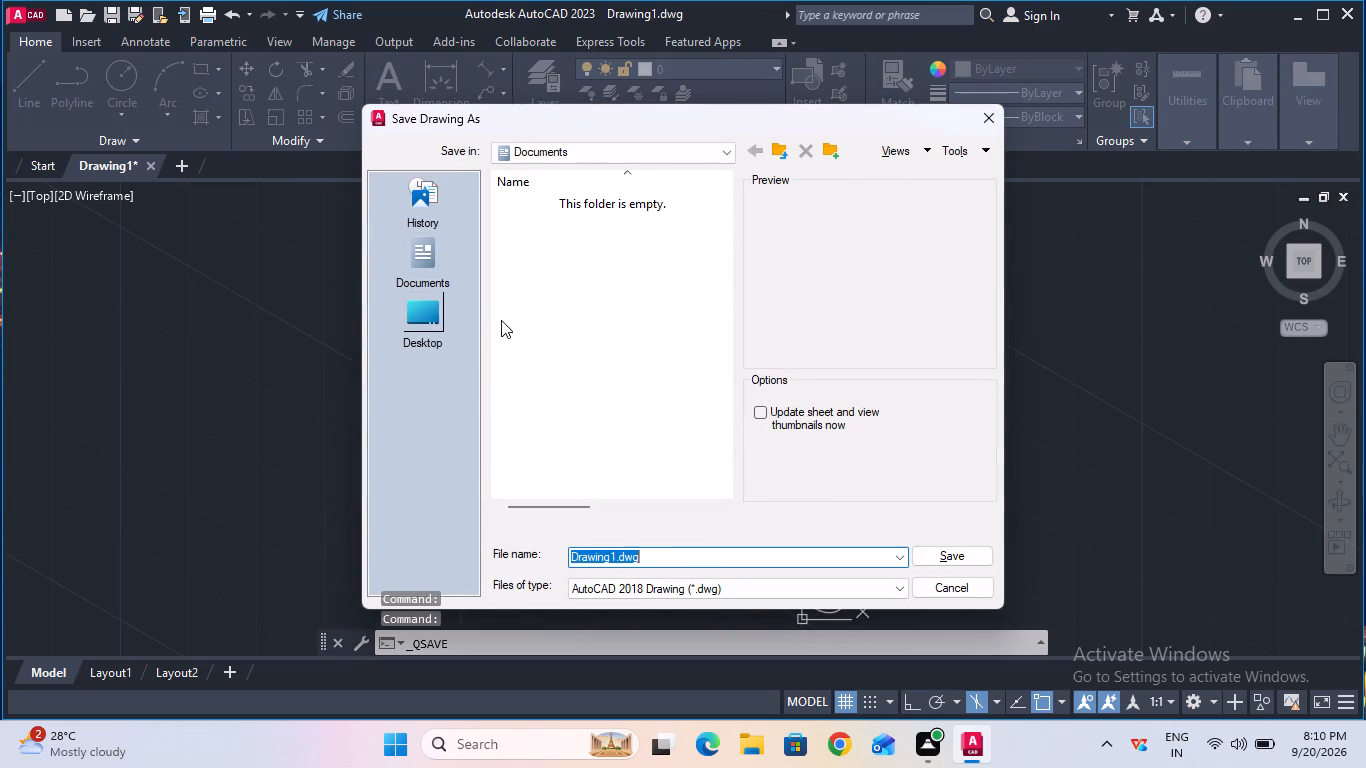
double_click(691, 555)
key(BackSpace)
key(r)
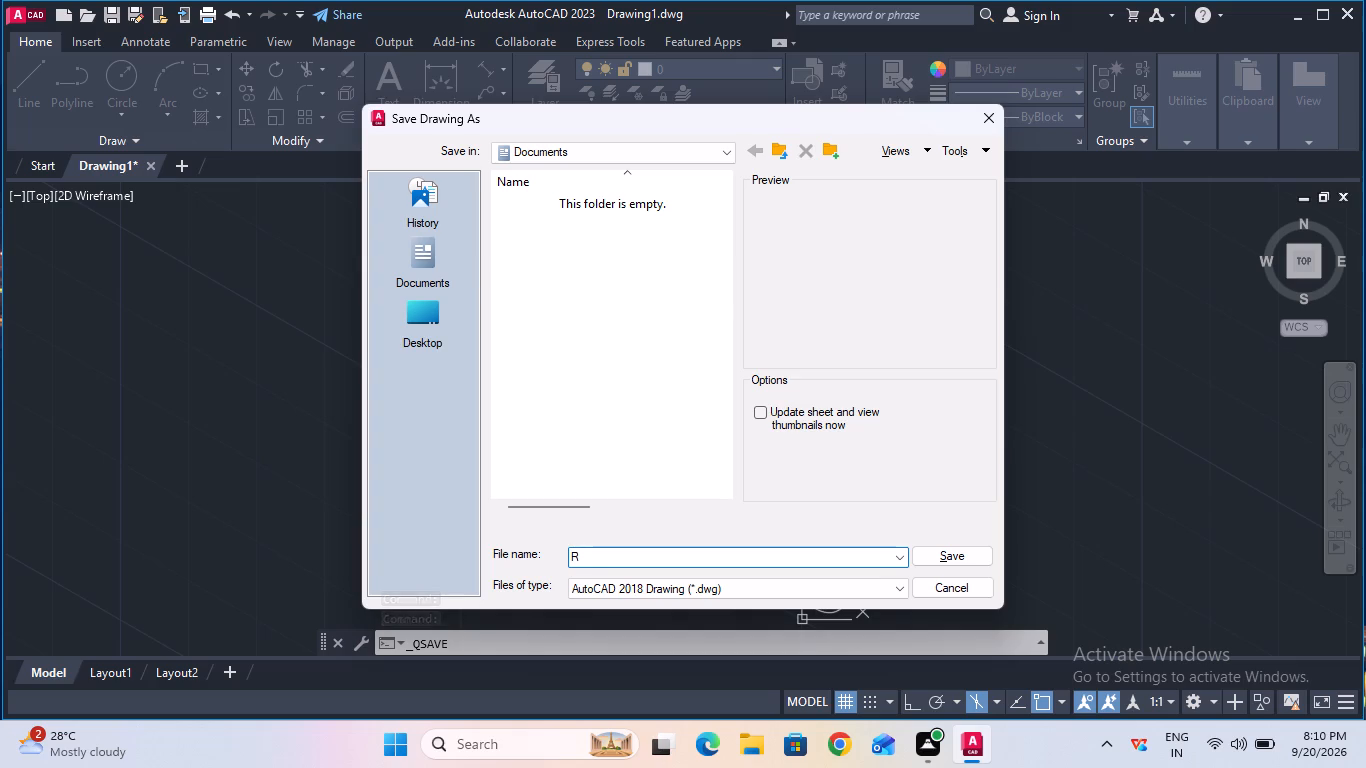
text(od)
key(space)
key(s)
text(uppo)
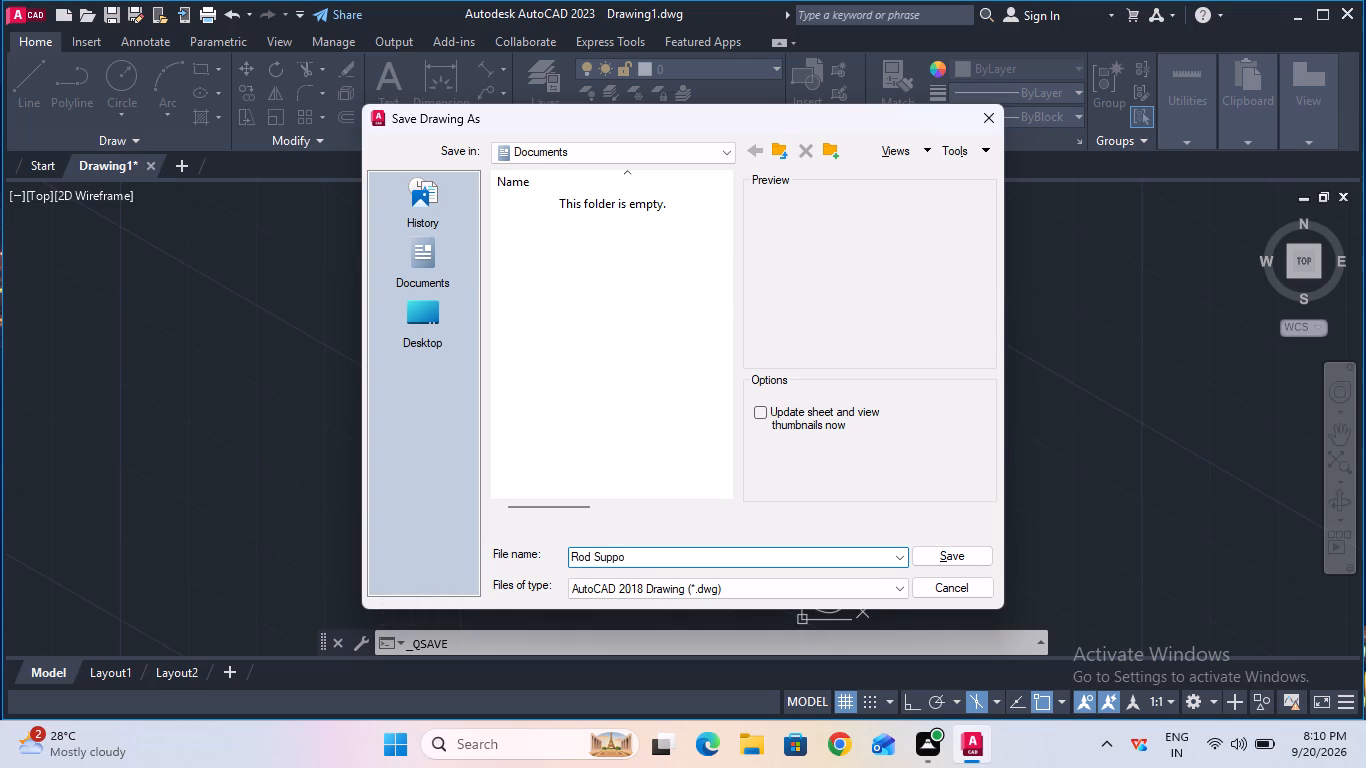
text(rt)
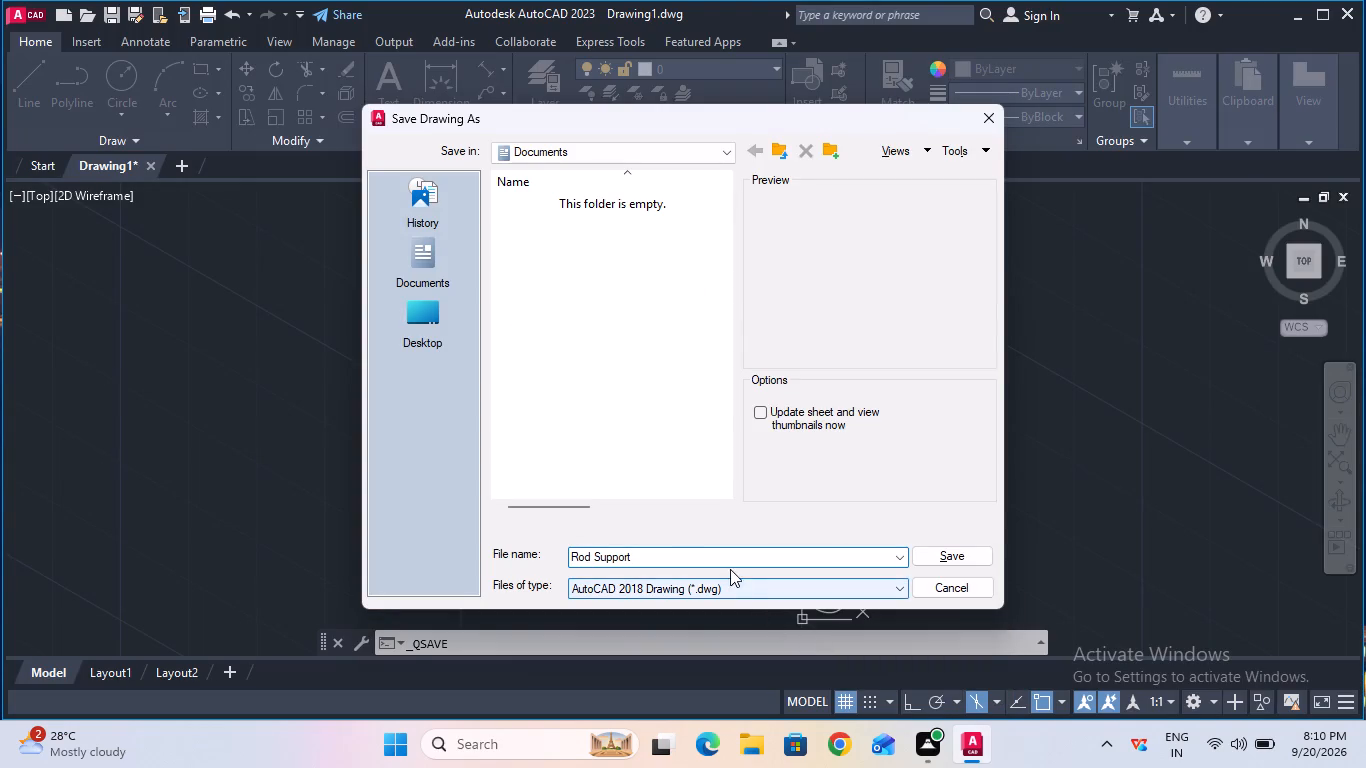
click(727, 561)
text(er)
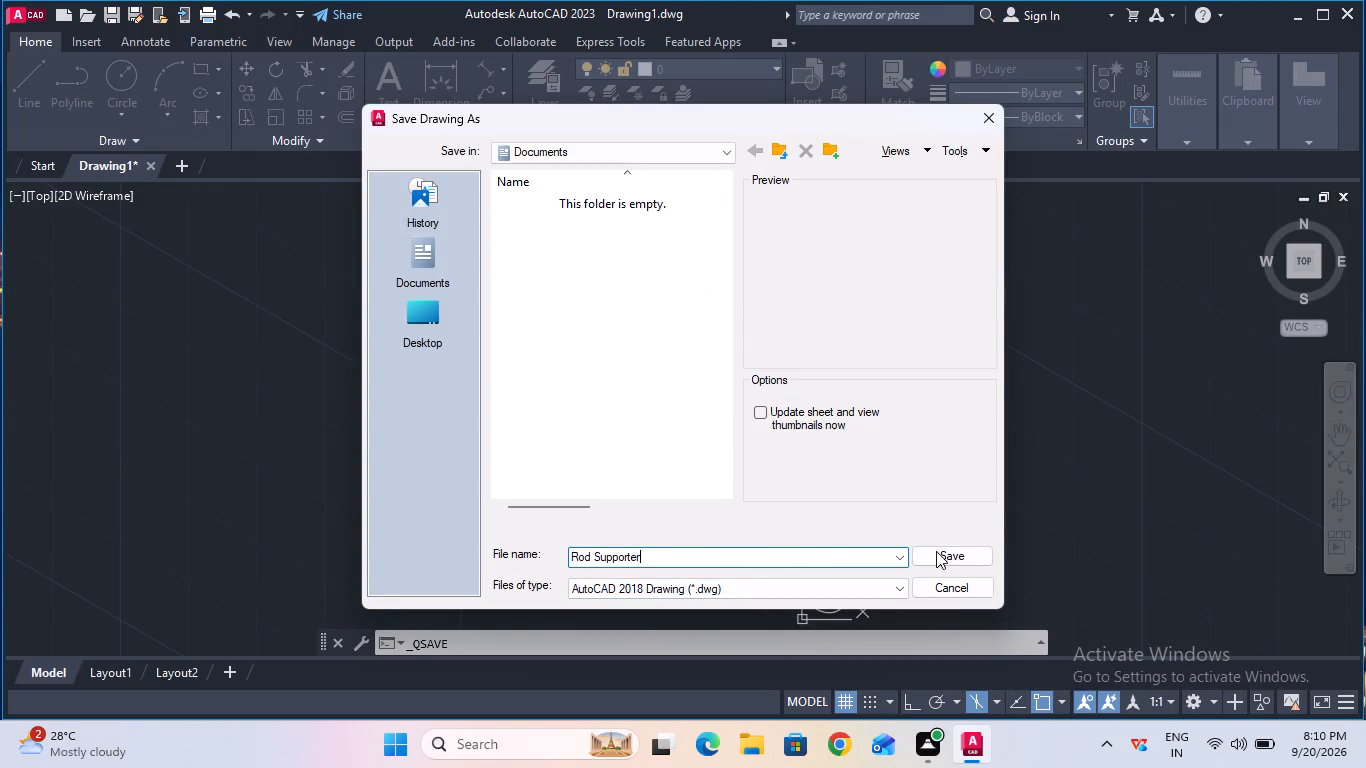
click(936, 551)
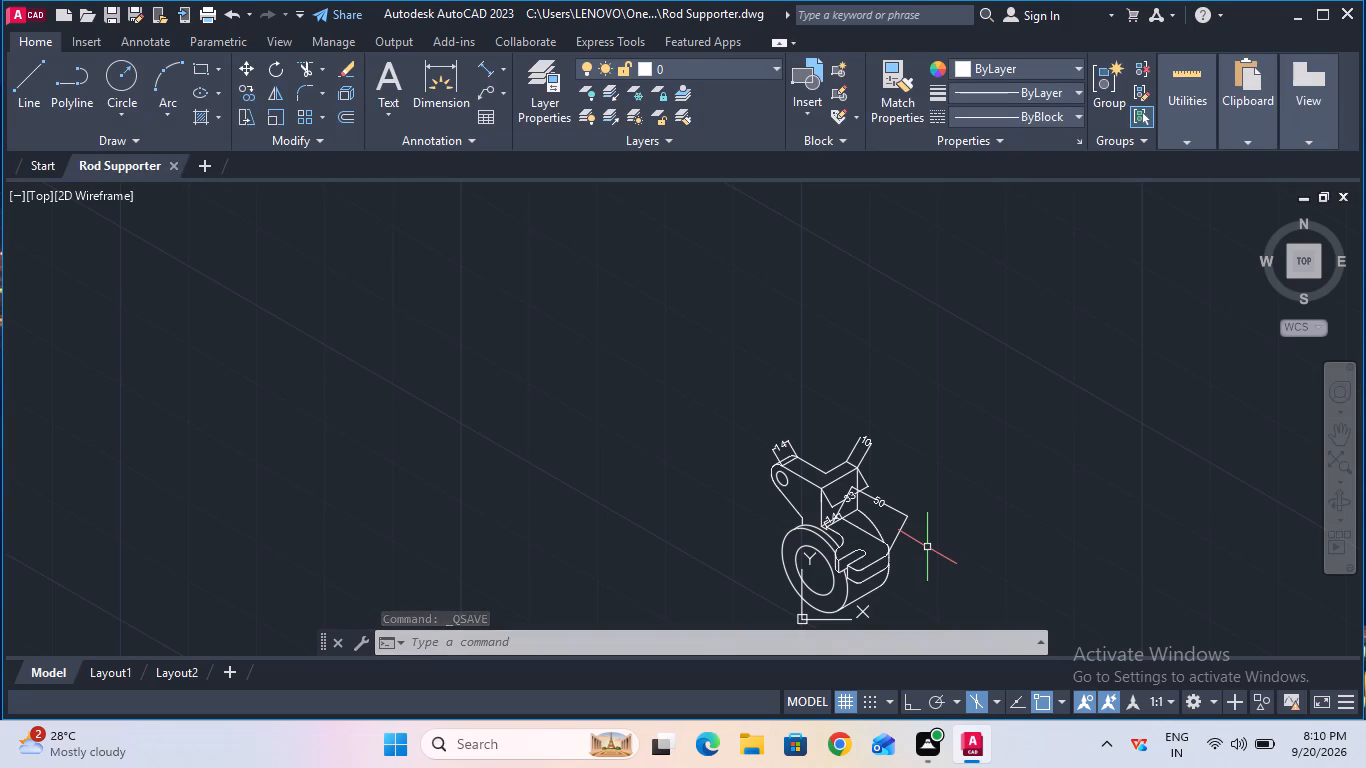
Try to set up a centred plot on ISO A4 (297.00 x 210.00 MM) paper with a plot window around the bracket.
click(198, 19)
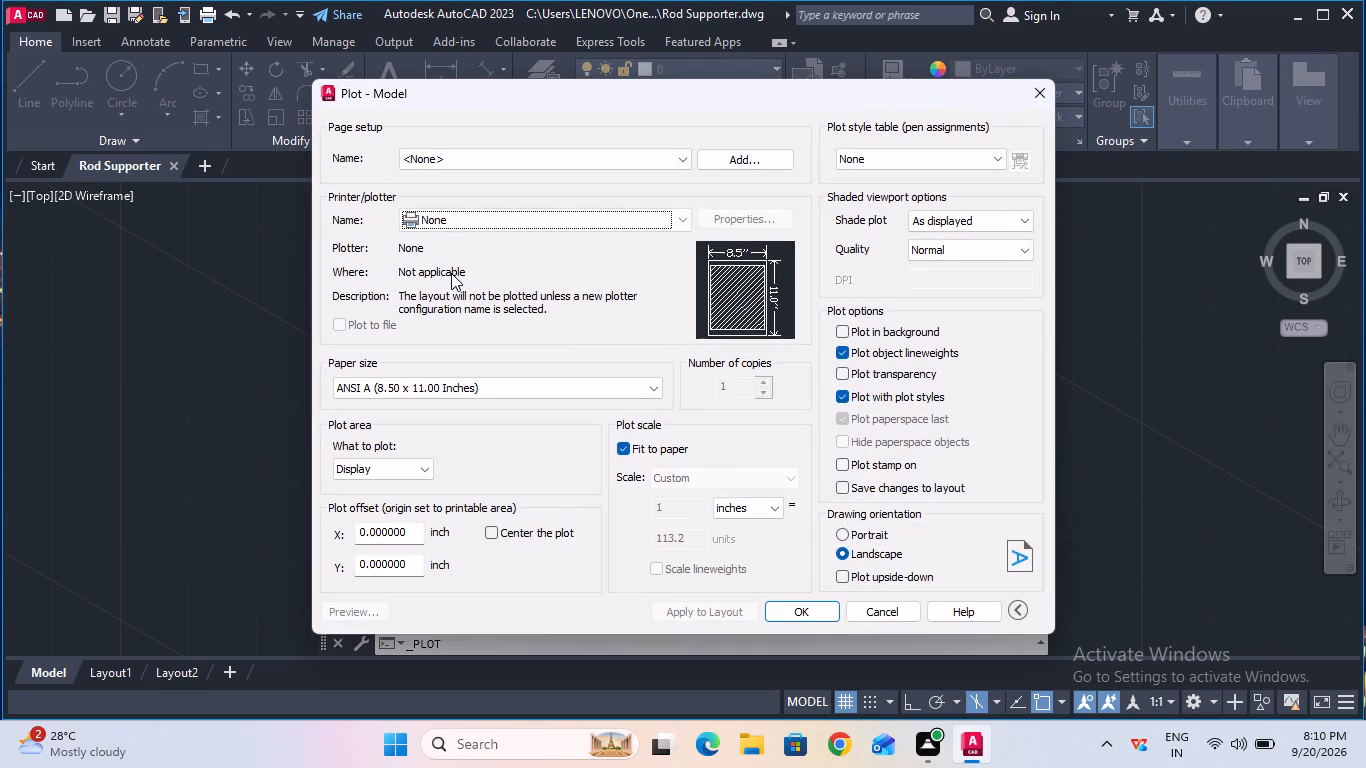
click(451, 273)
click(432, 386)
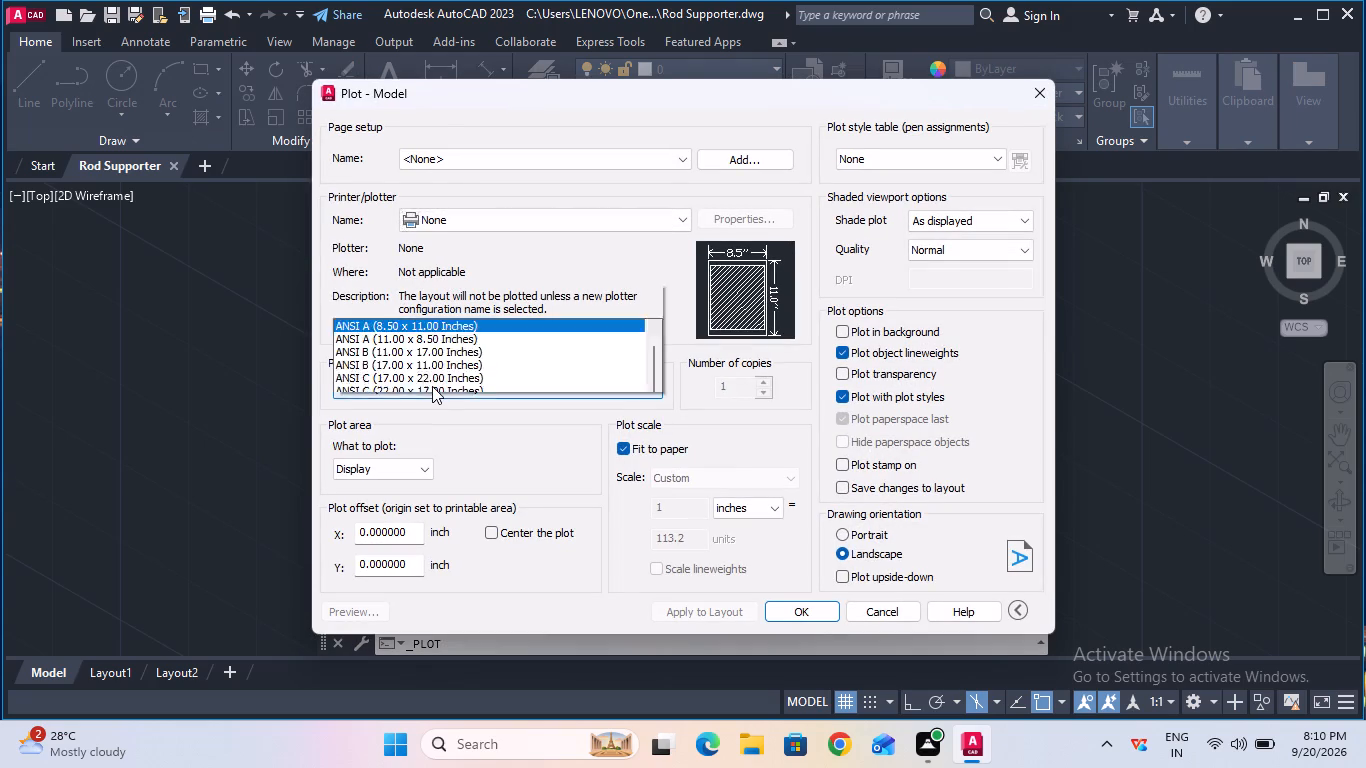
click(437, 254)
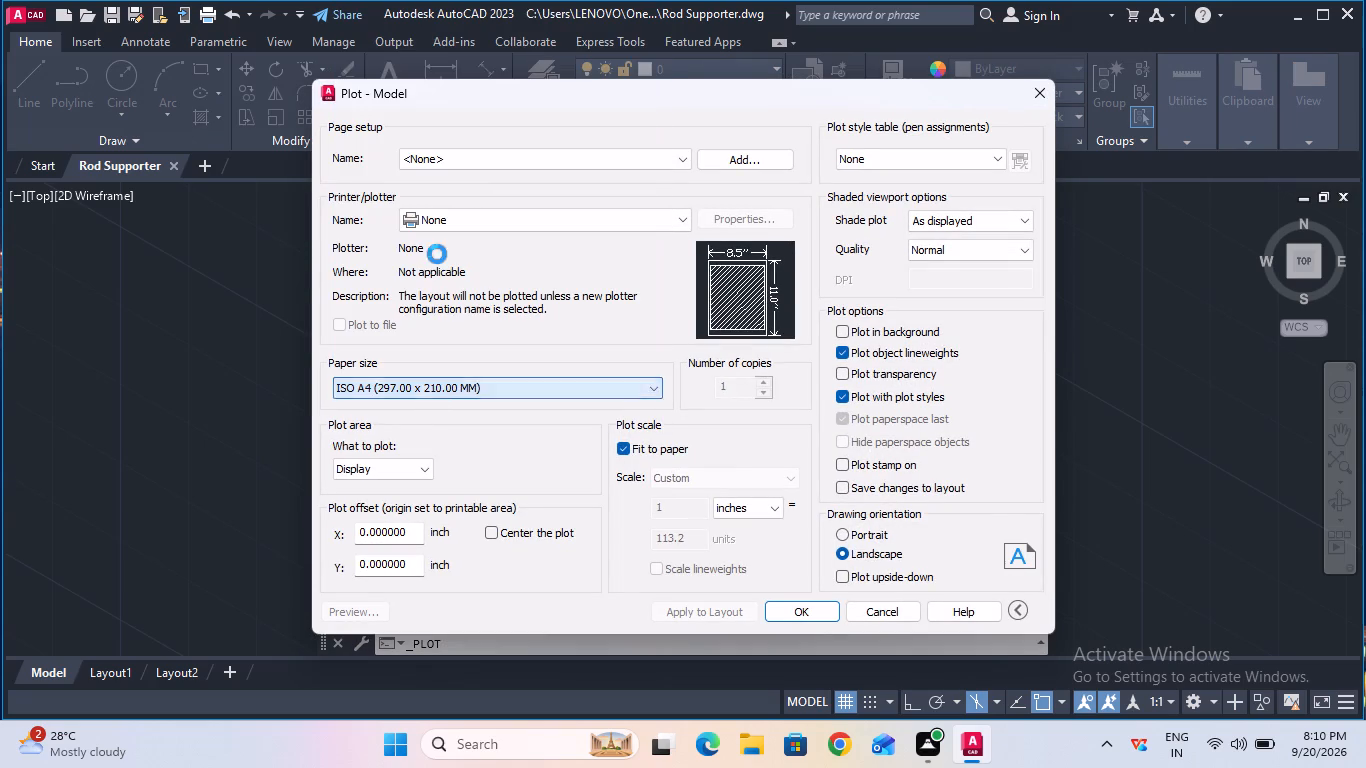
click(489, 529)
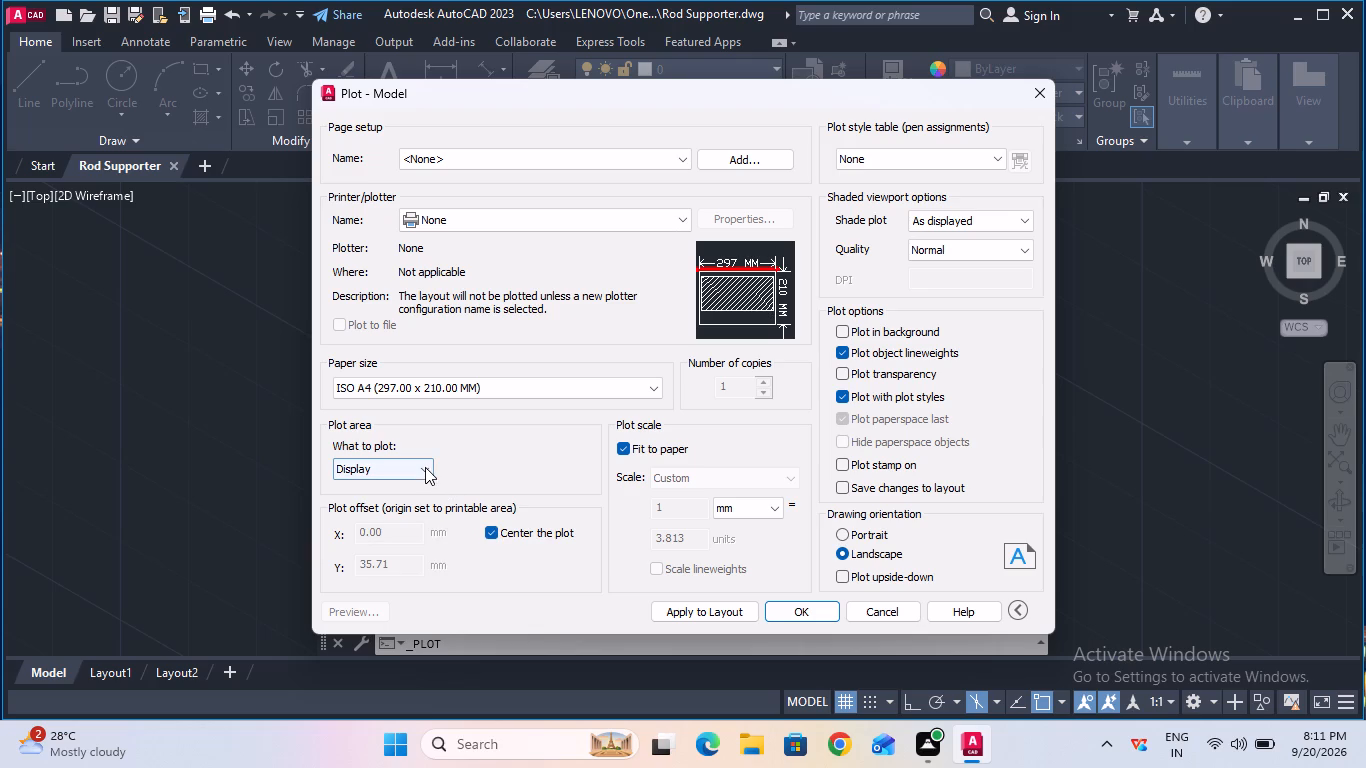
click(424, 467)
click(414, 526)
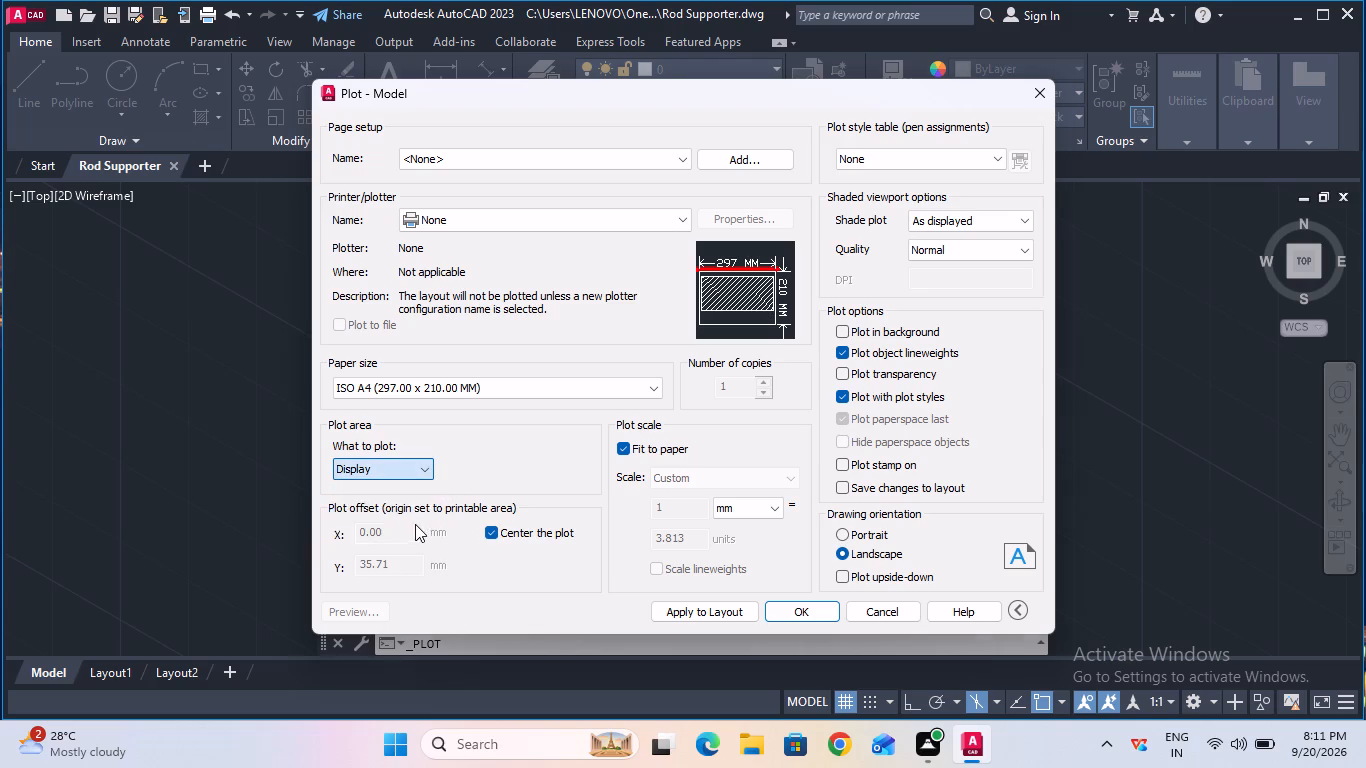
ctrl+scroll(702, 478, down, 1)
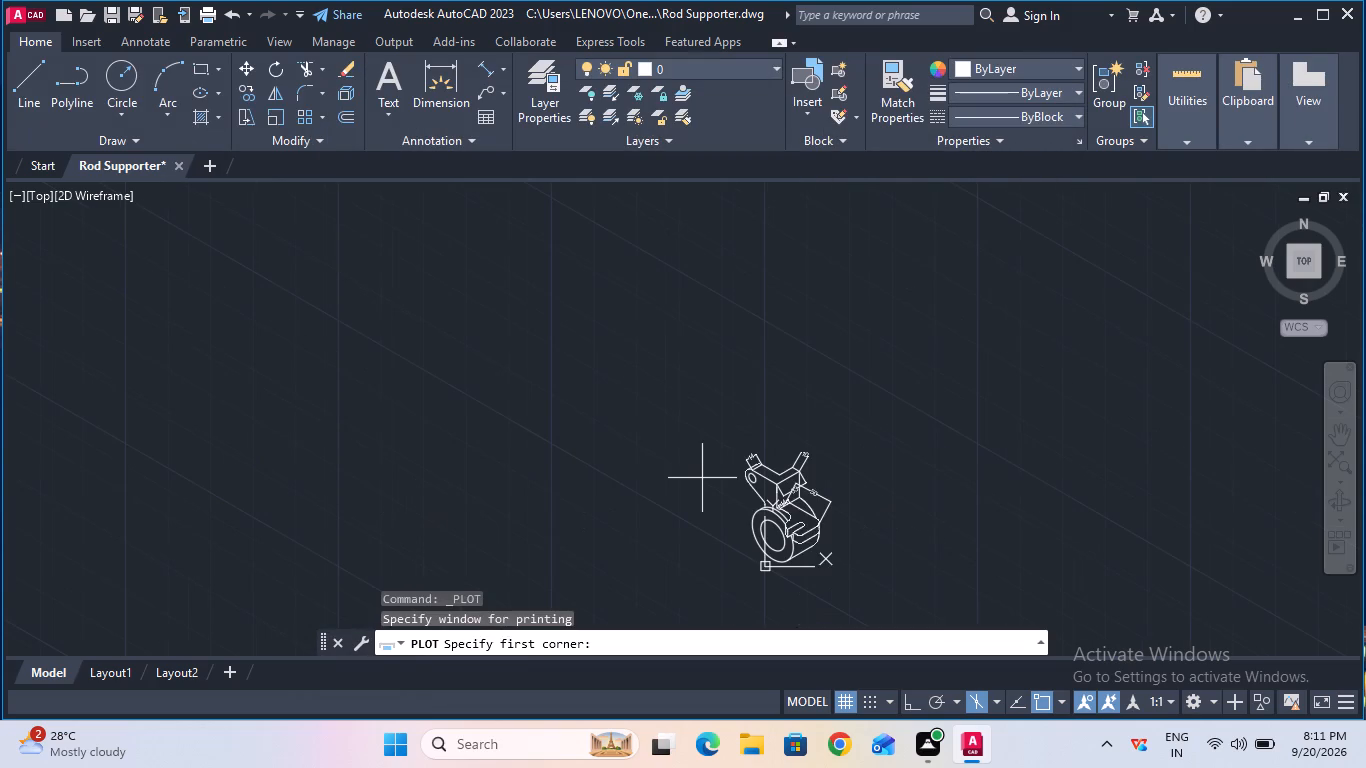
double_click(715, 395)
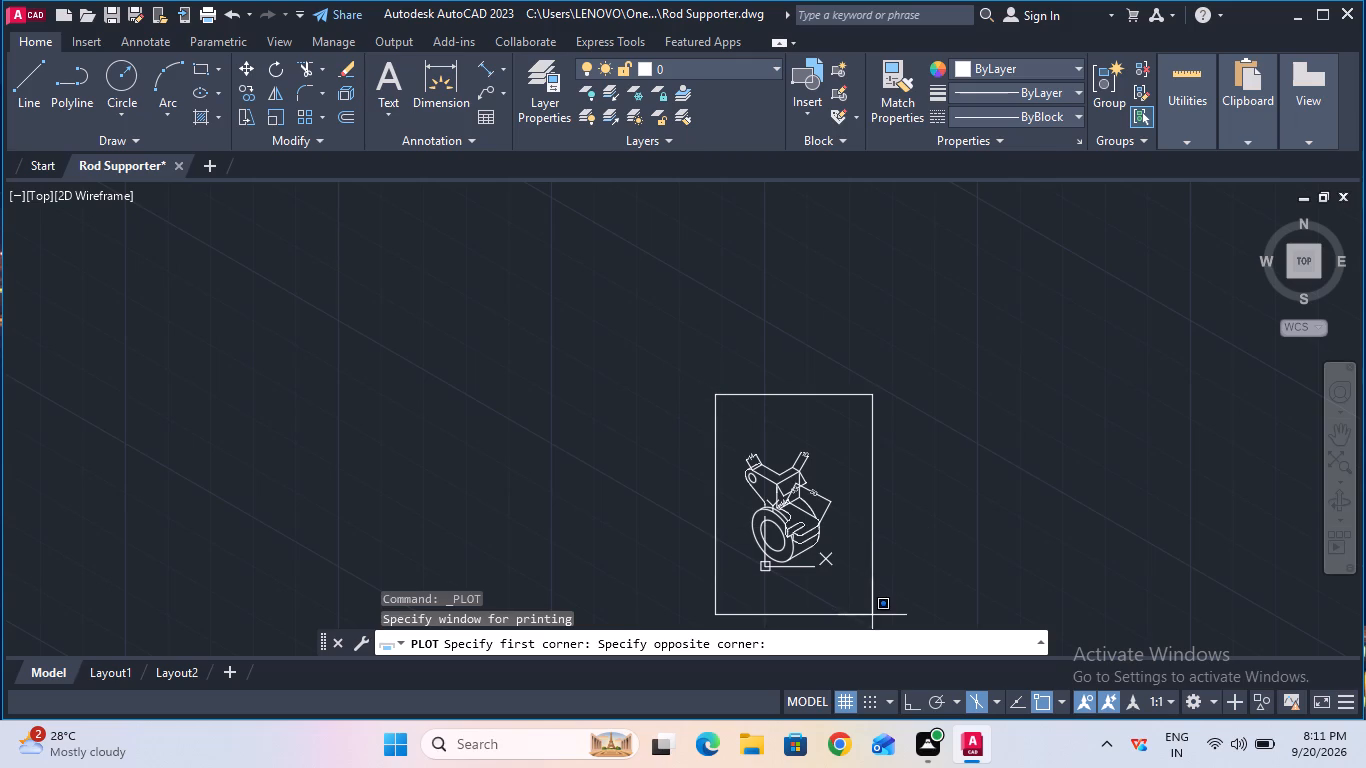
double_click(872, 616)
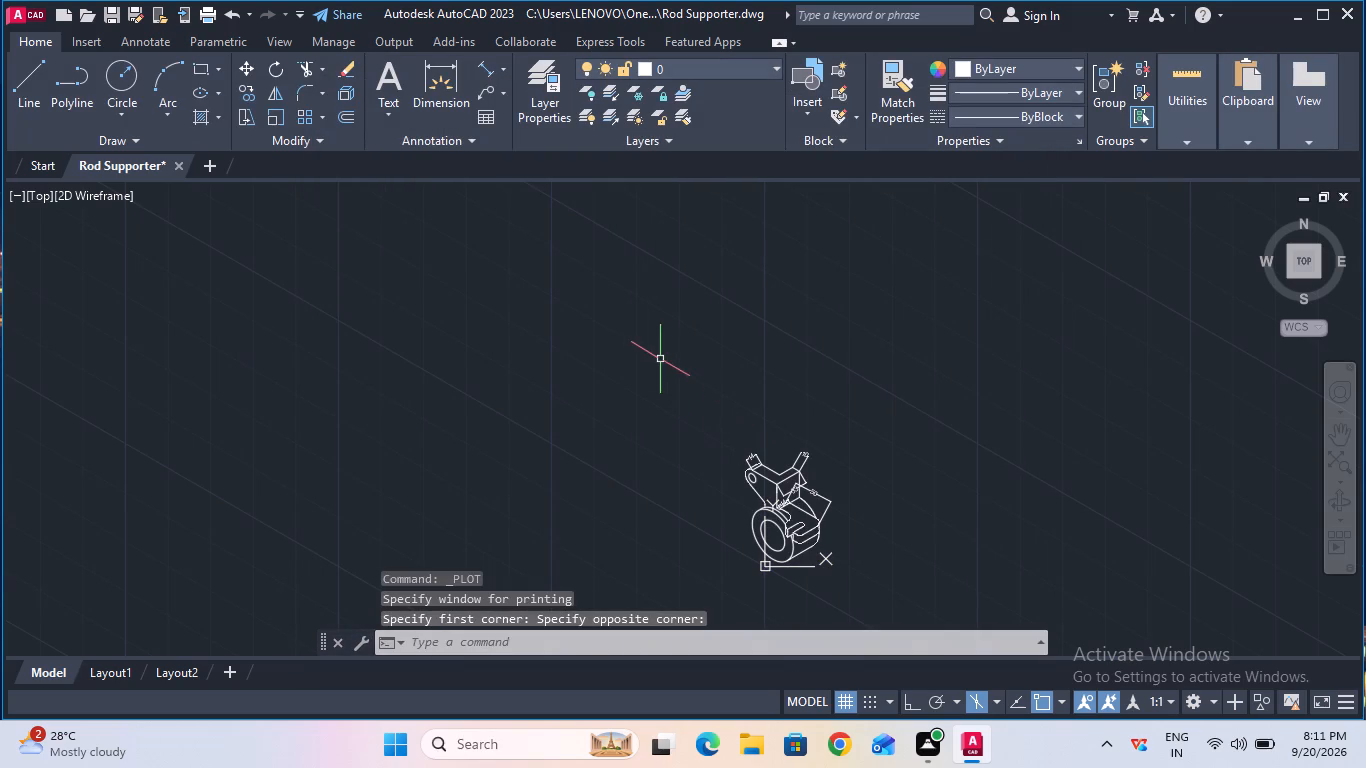
Start a new plot setup with the plot centred on ISO A4 (297.00 x 210.00 MM) paper.
click(209, 16)
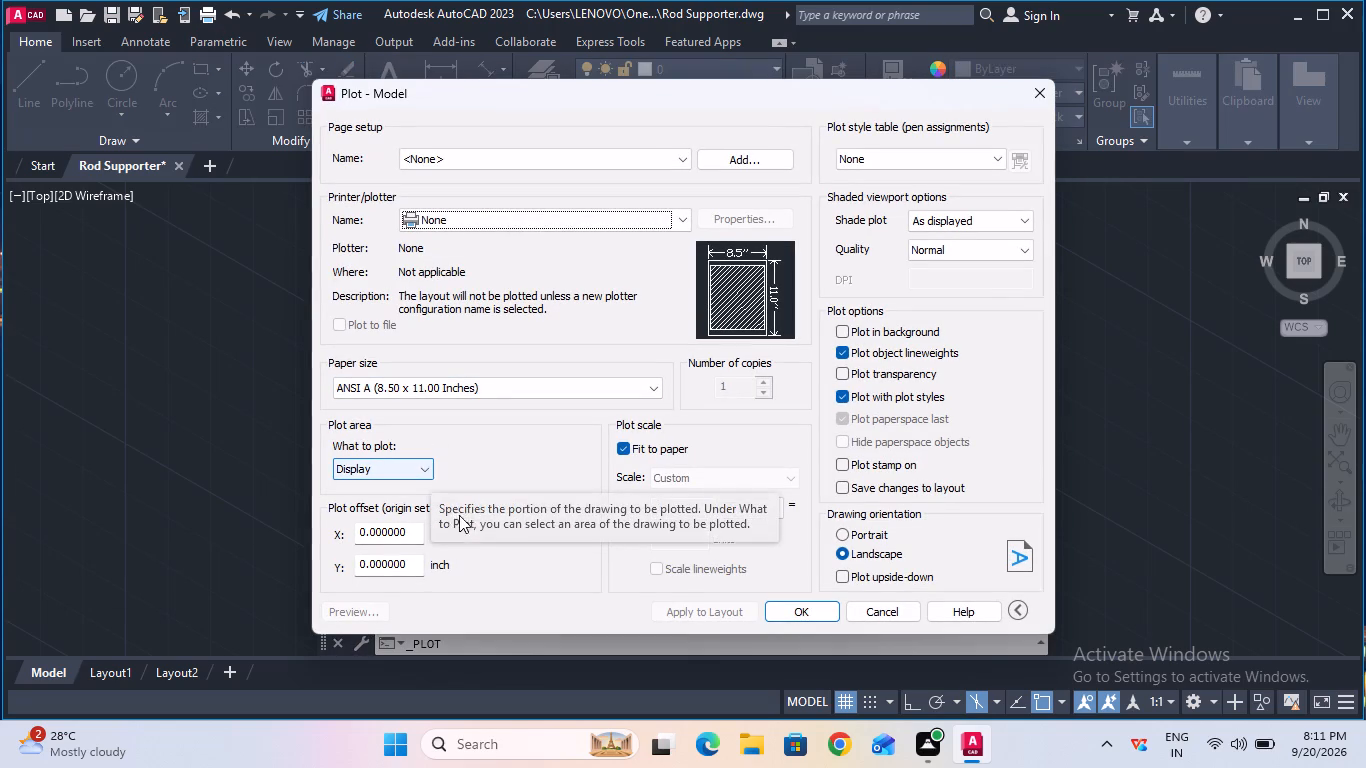
double_click(493, 533)
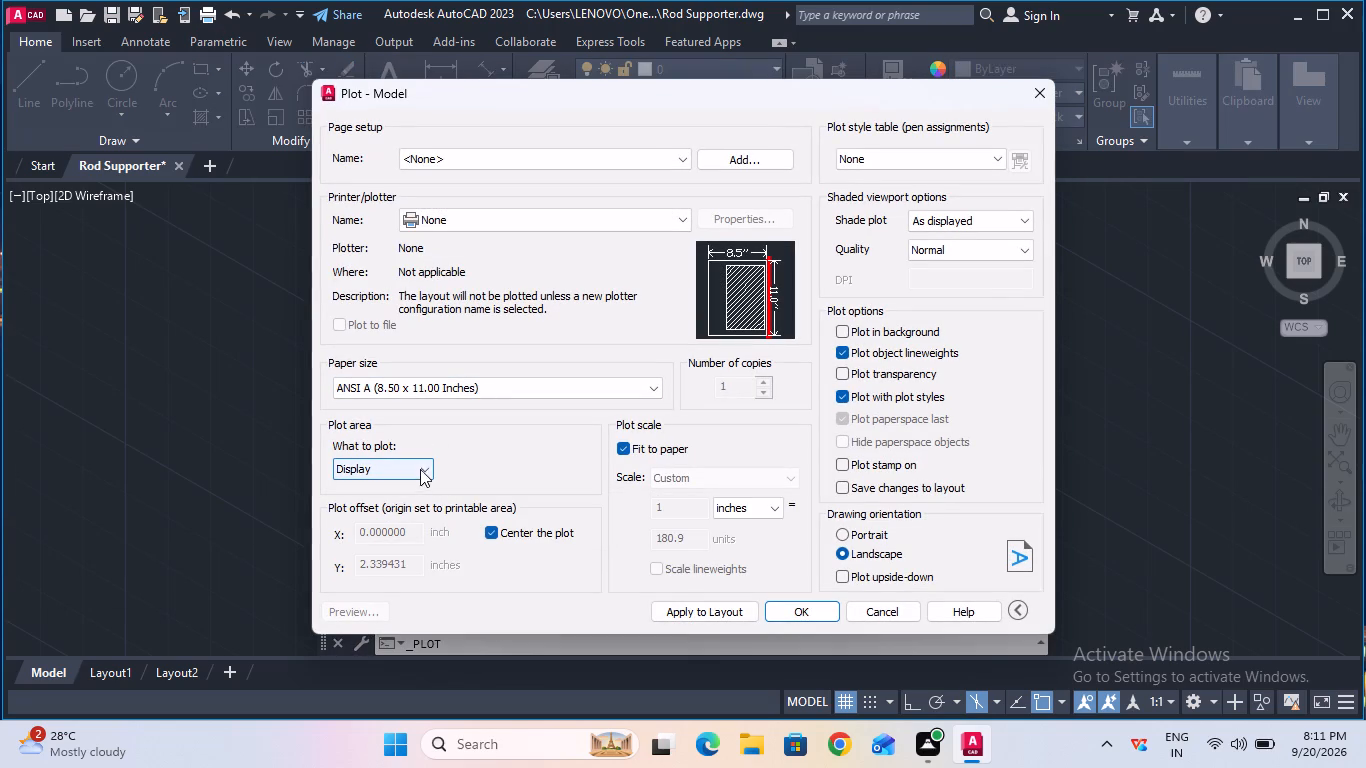
double_click(432, 383)
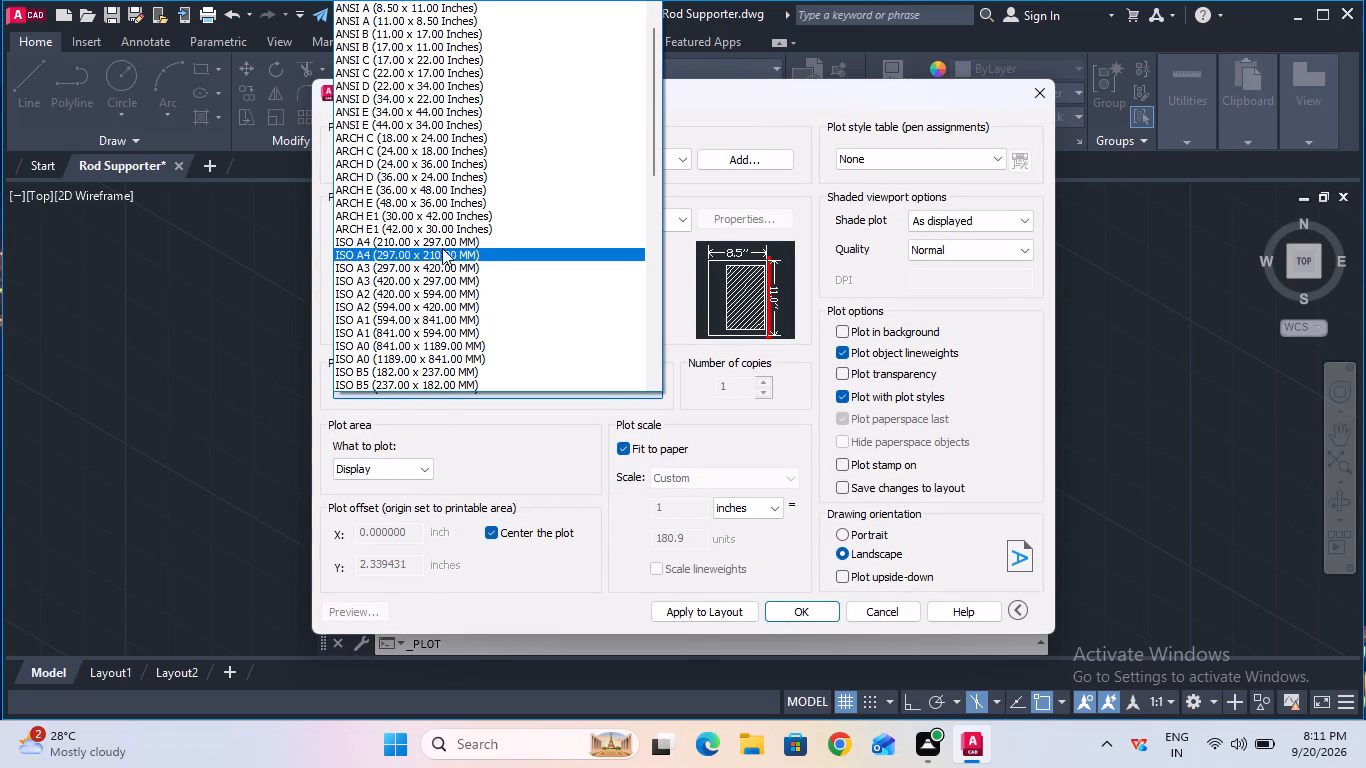
click(442, 255)
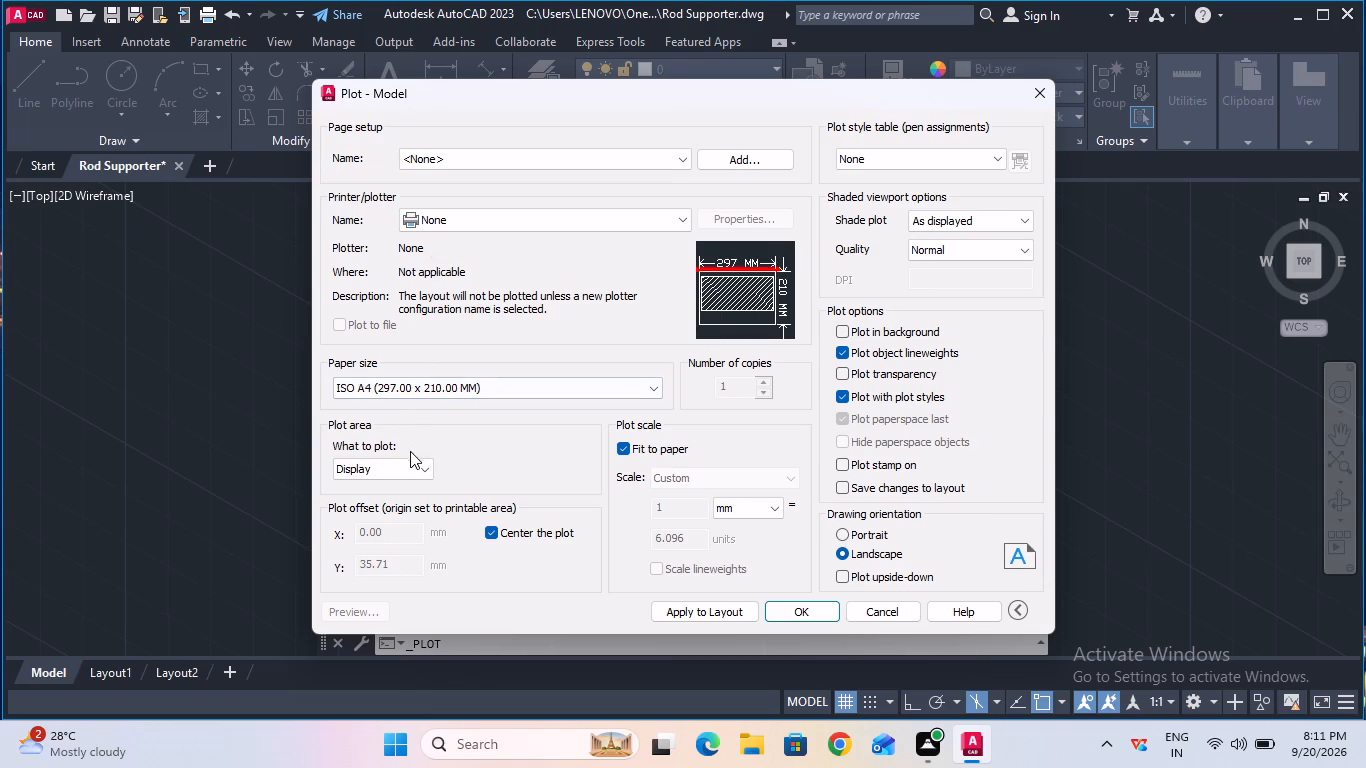
Set the plot area to a window enclosing the whole dimensioned bracket.
click(418, 469)
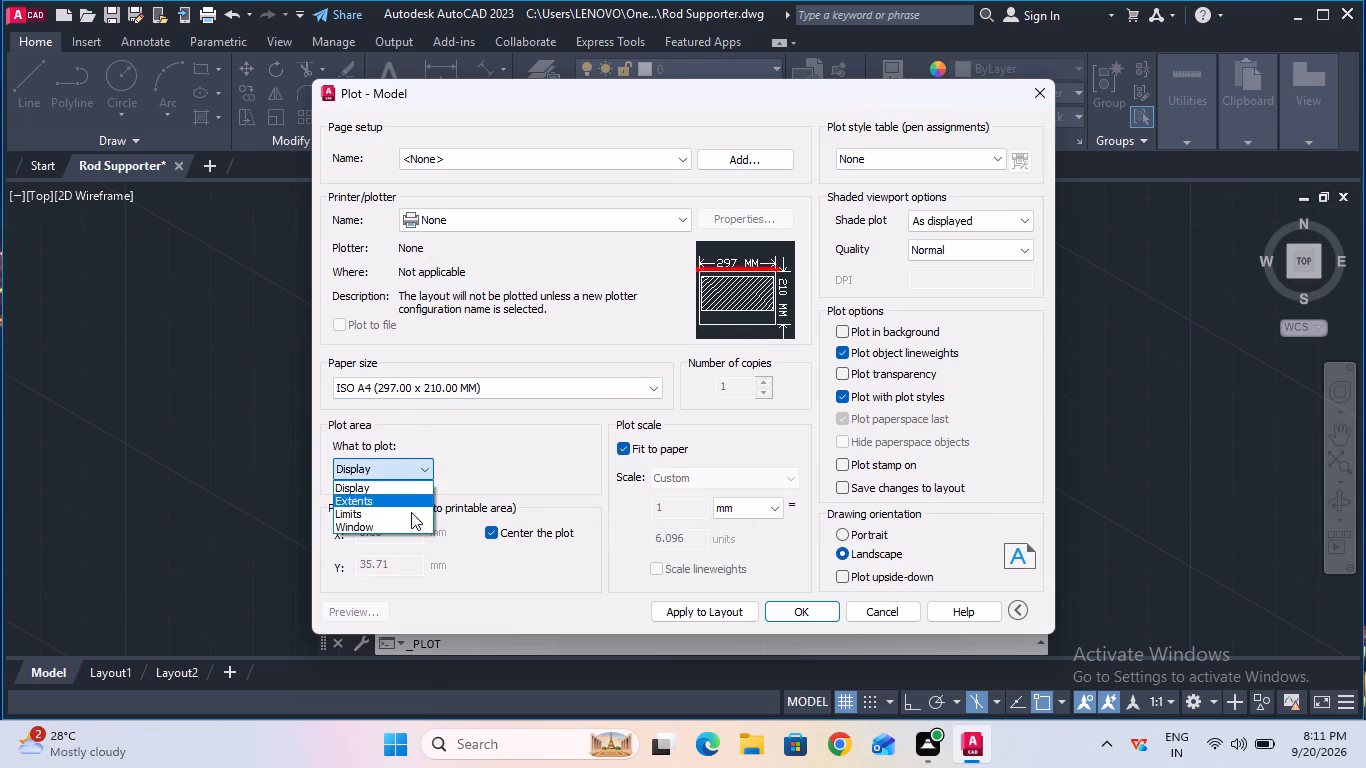
double_click(409, 520)
click(409, 520)
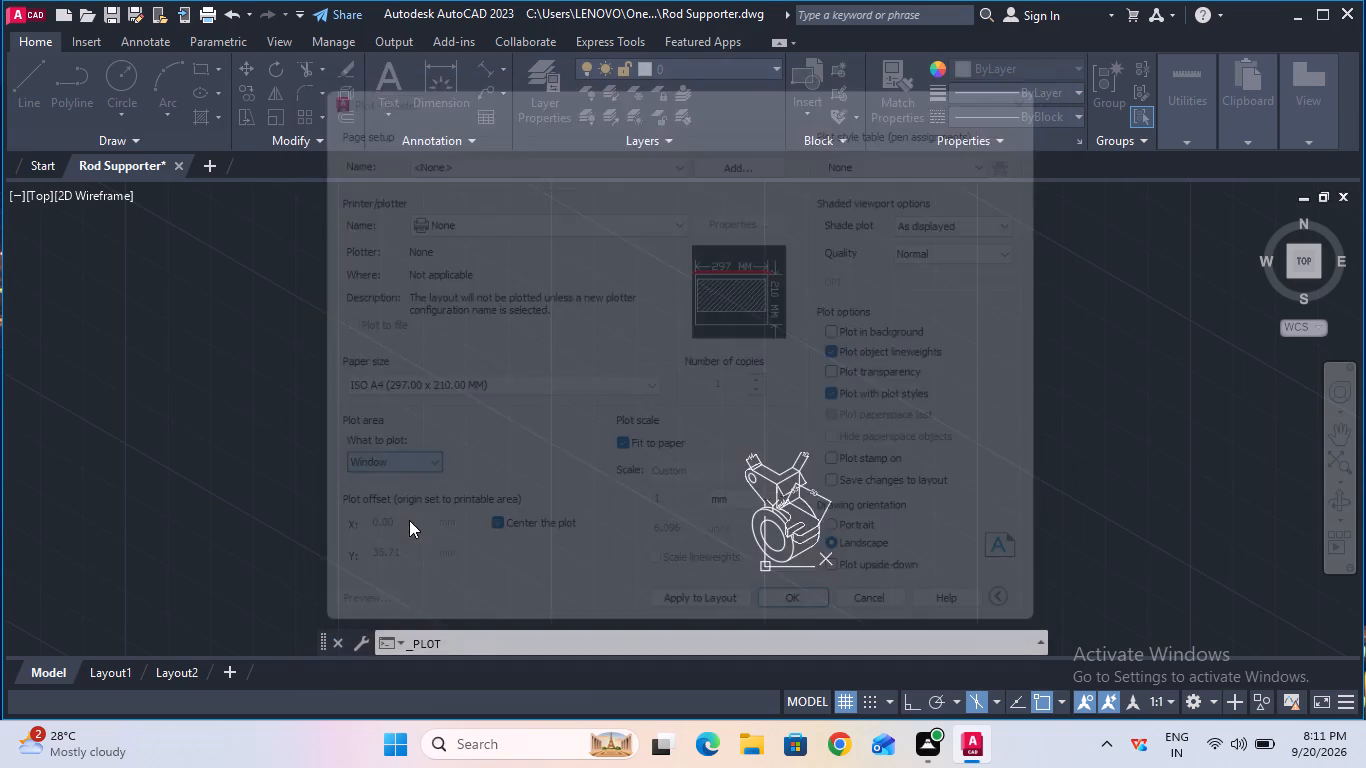
click(704, 399)
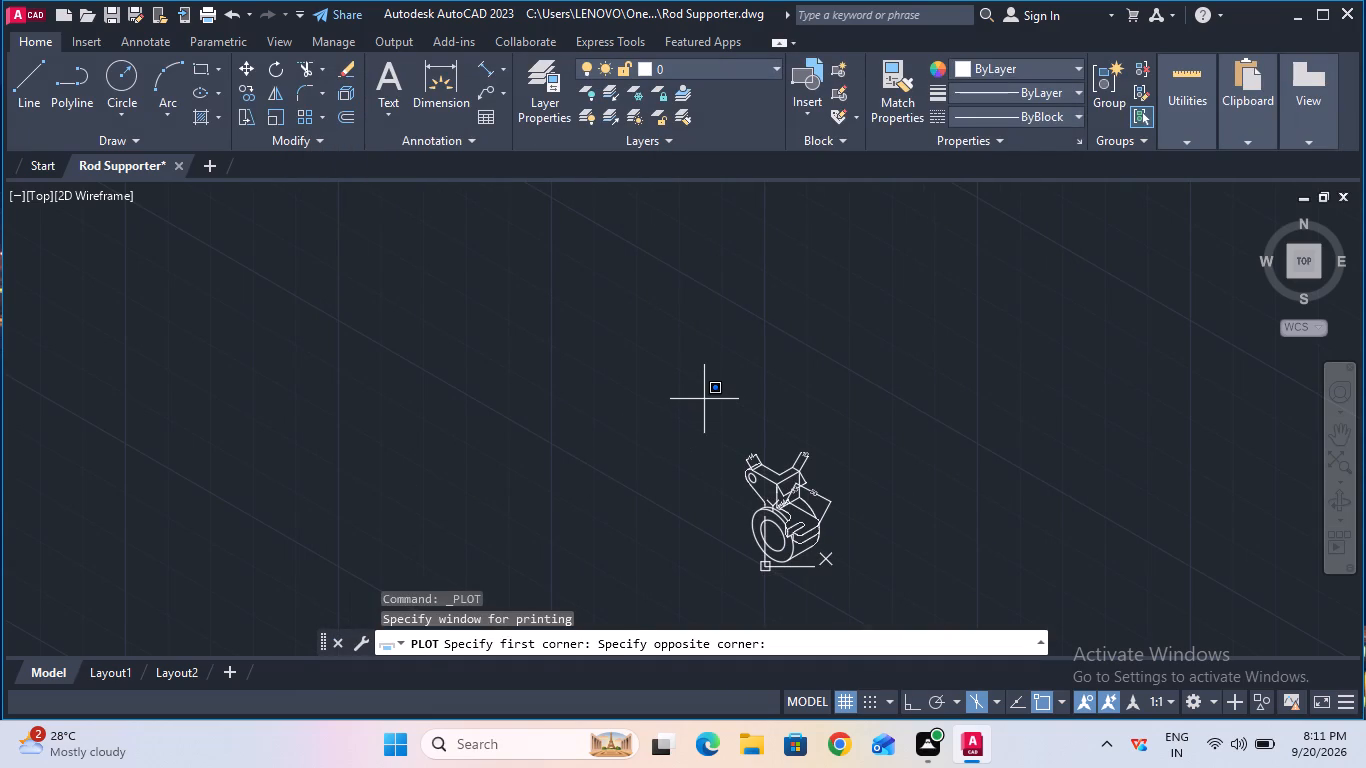
click(857, 584)
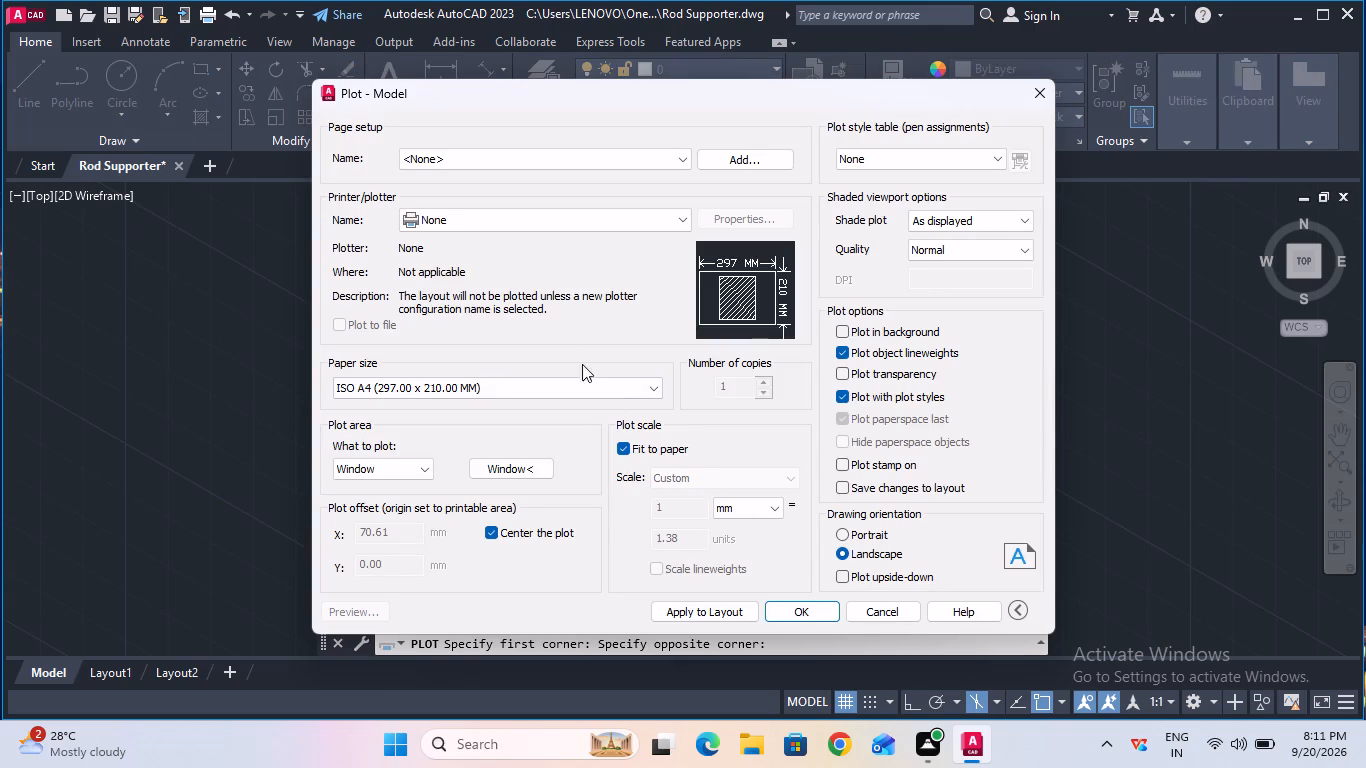
Choose DWG To PDF.pc3 as the plotter.
click(545, 211)
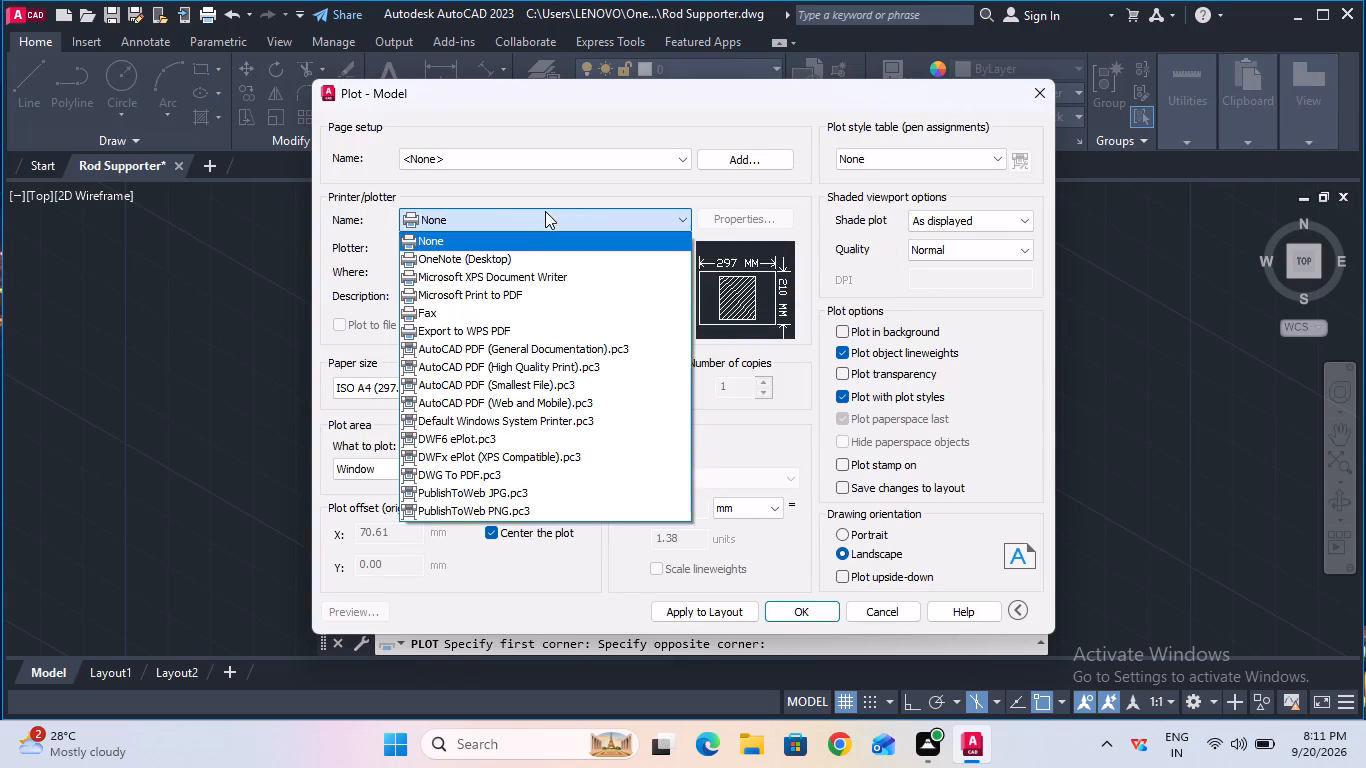
click(539, 471)
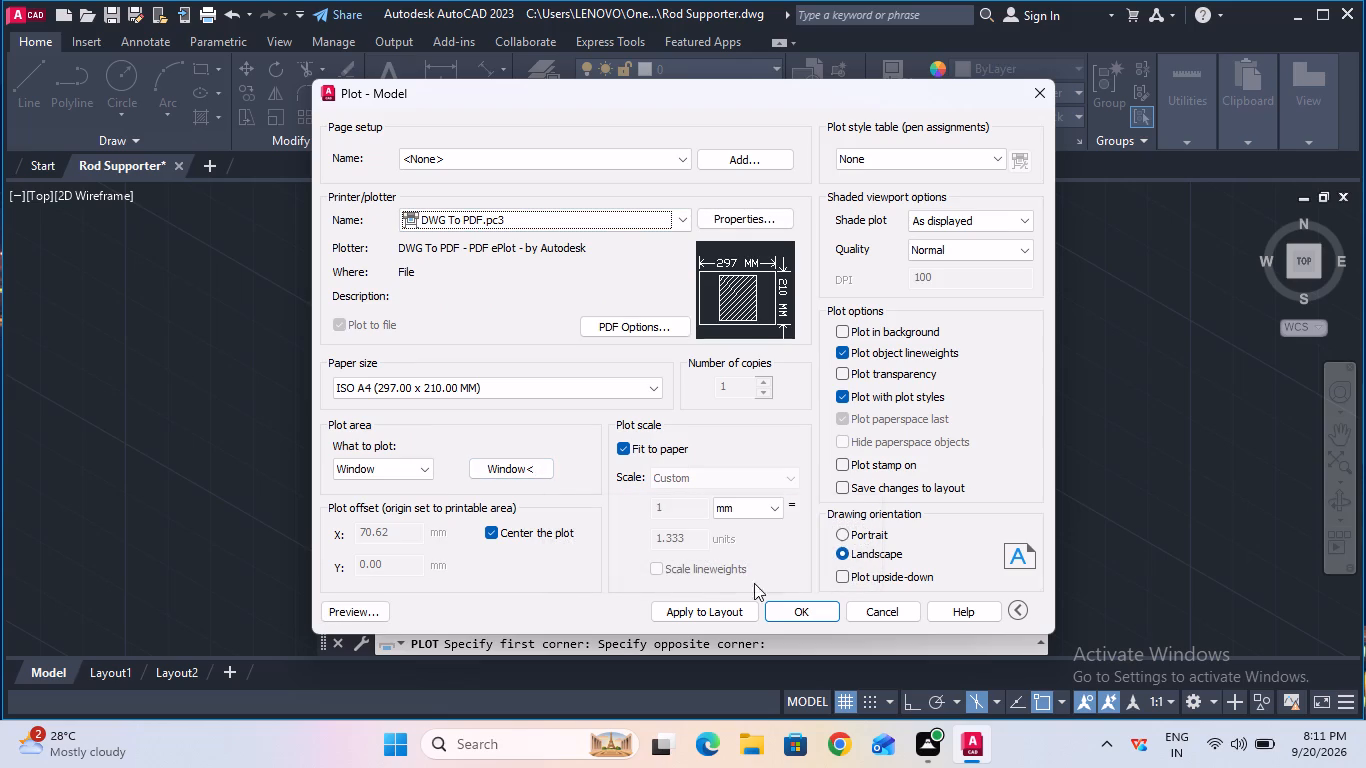
Plot the windowed bracket to a PDF file saved as Rod Supporter-Model.pdf in the Documents folder.
click(778, 609)
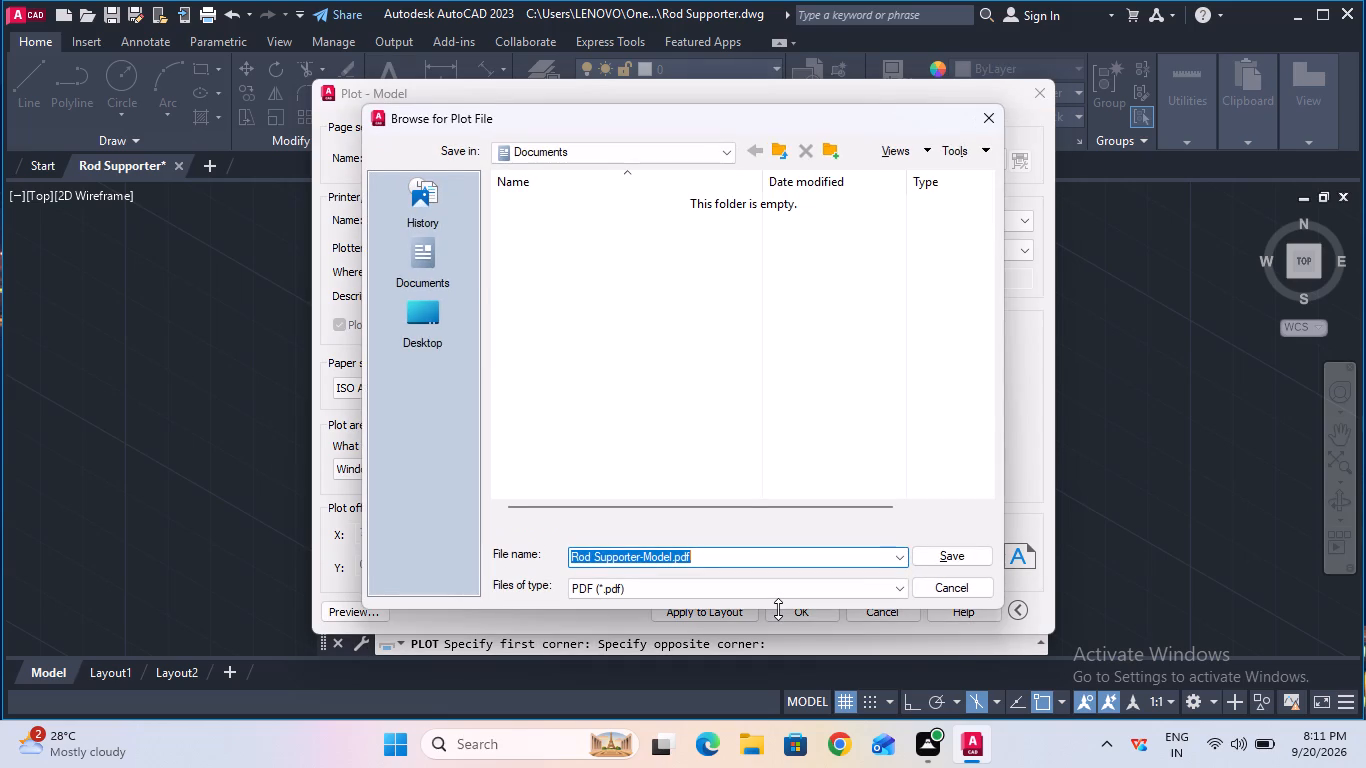
double_click(921, 553)
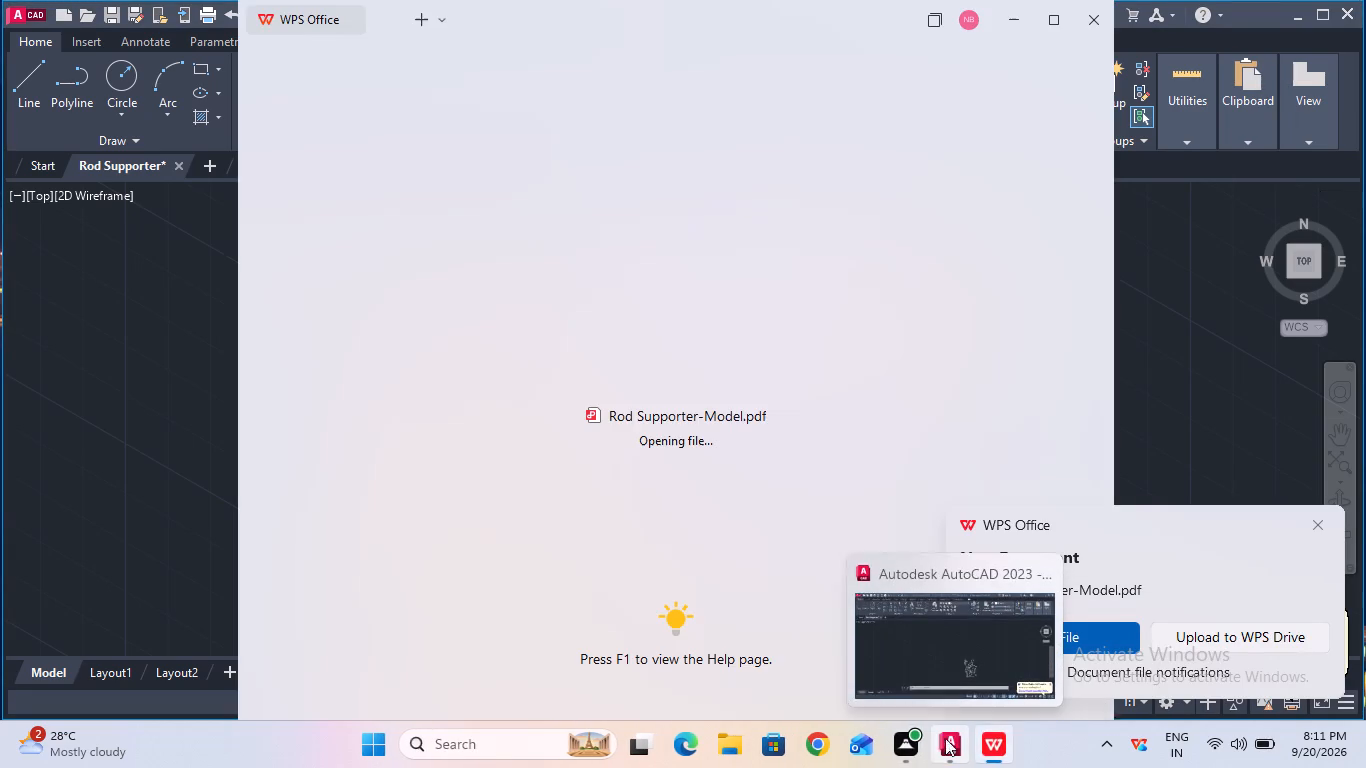
Switch to WPS Office to check the plotted bracket in Rod Supporter-Model.pdf, and close the viewer.
double_click(981, 738)
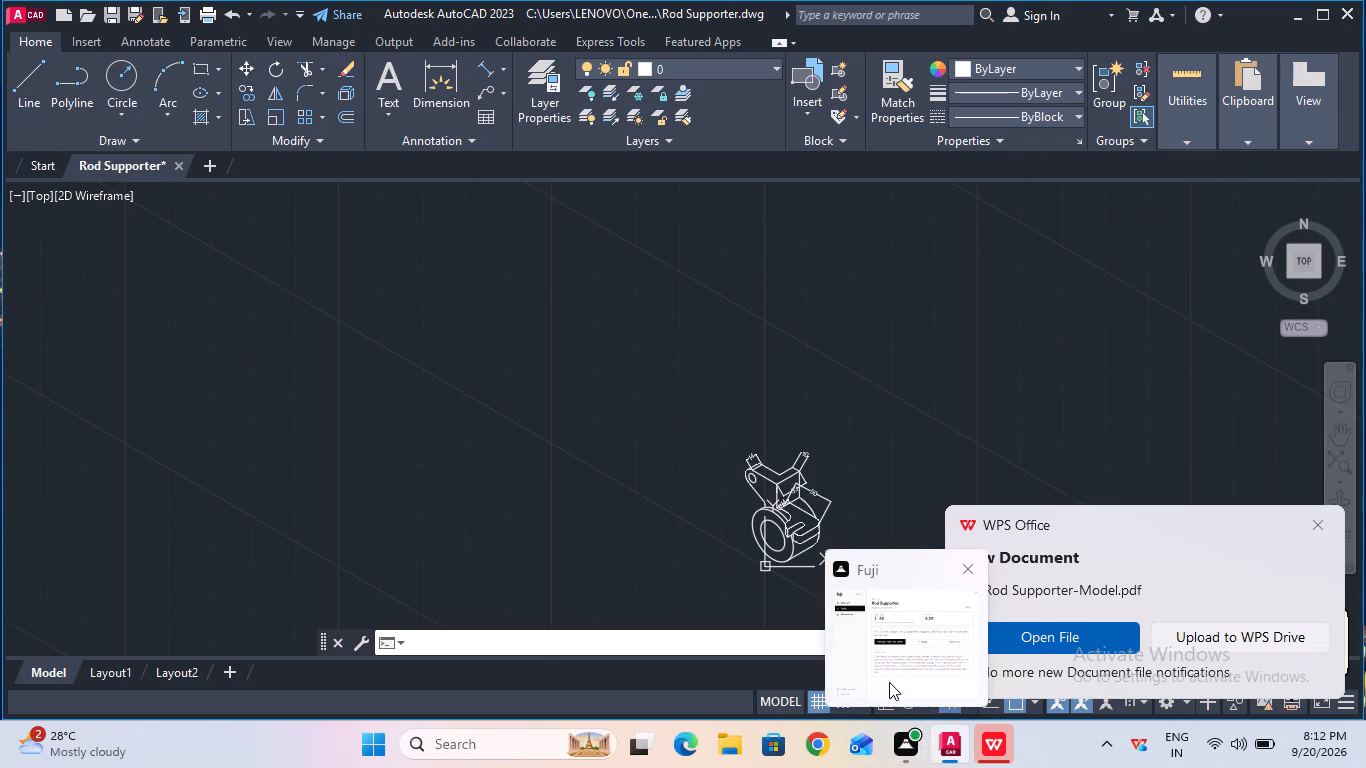
click(1004, 730)
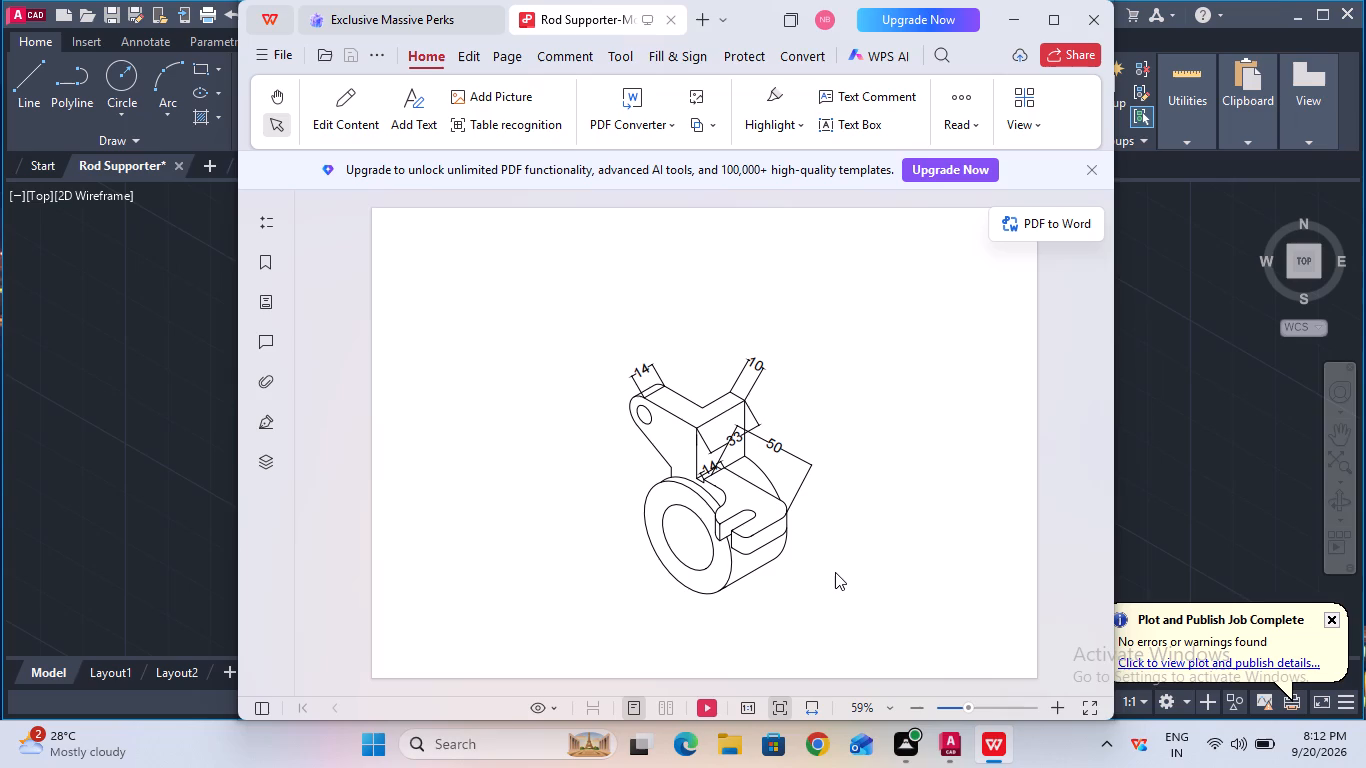
click(1081, 33)
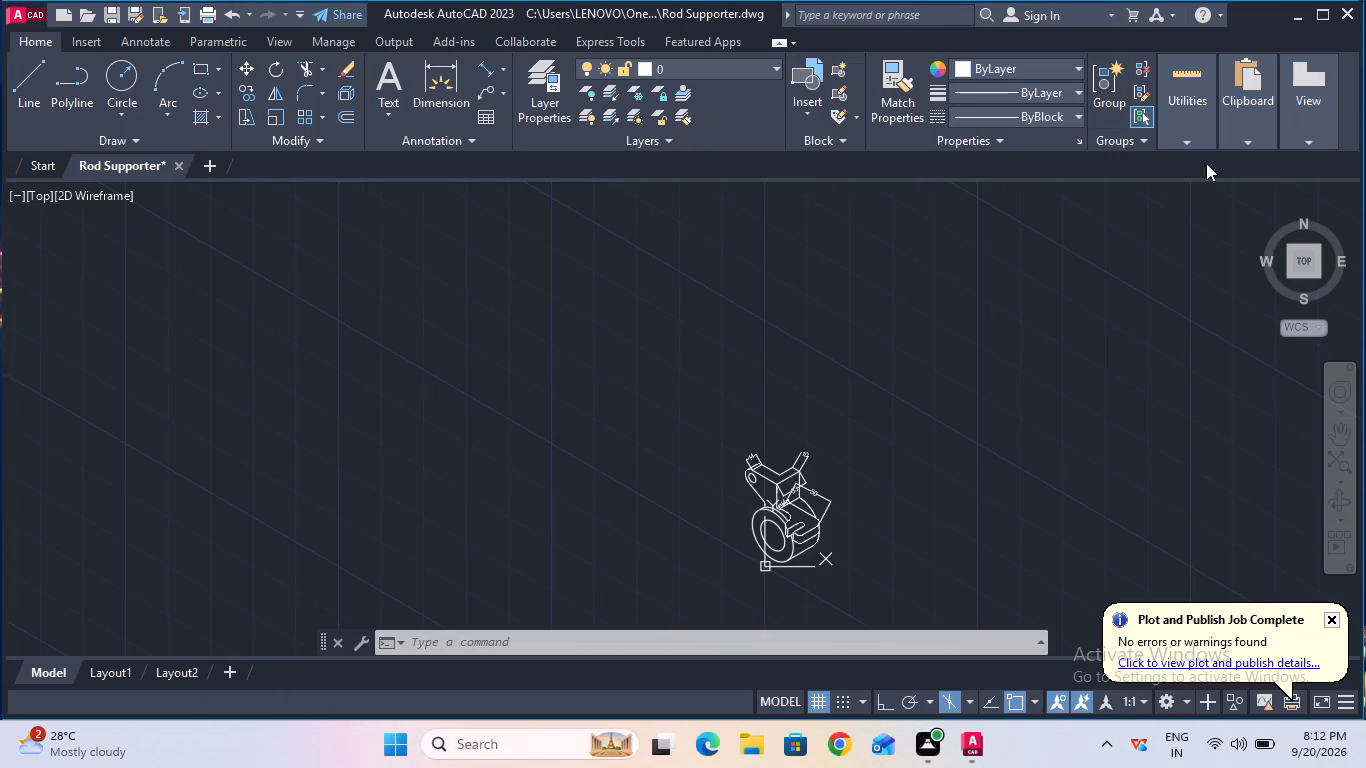
Quit AutoCAD, saving the changes to Rod Supporter.dwg.
click(1343, 17)
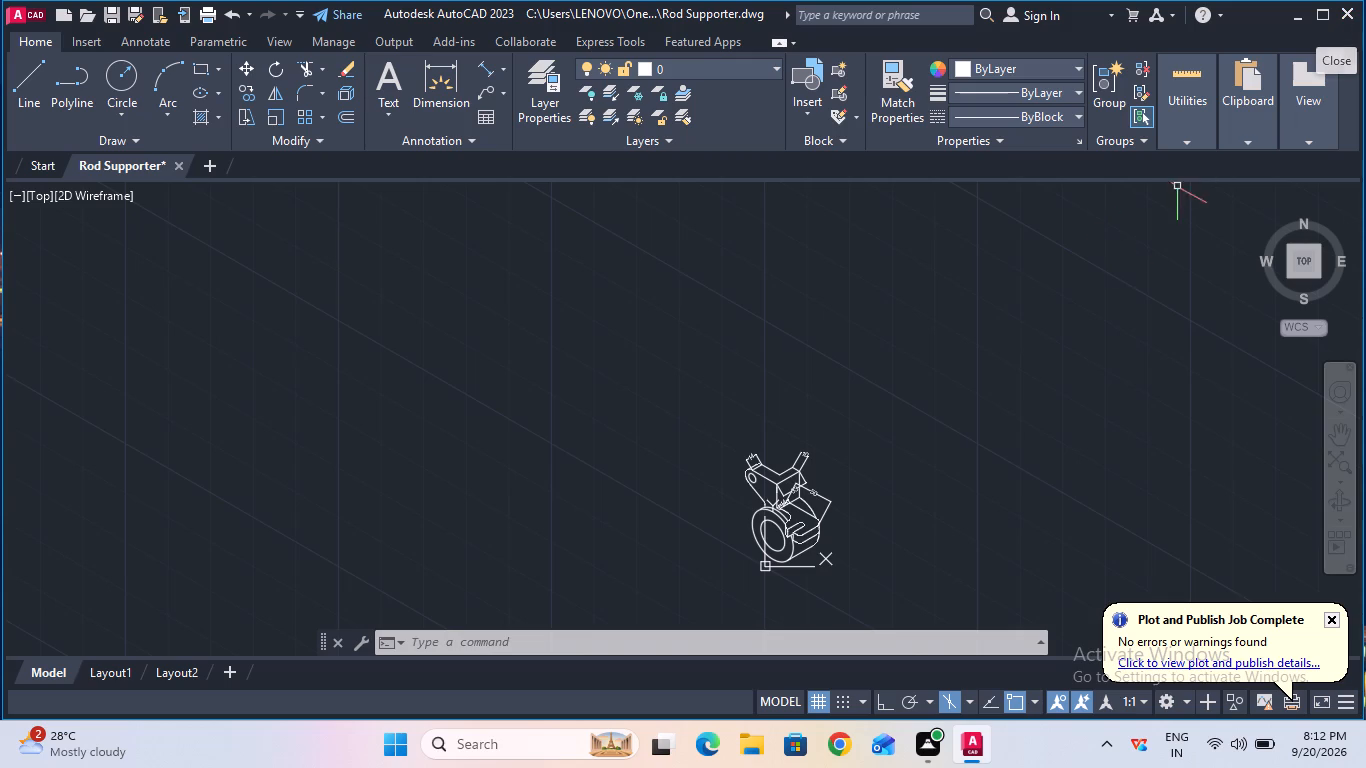
click(1353, 16)
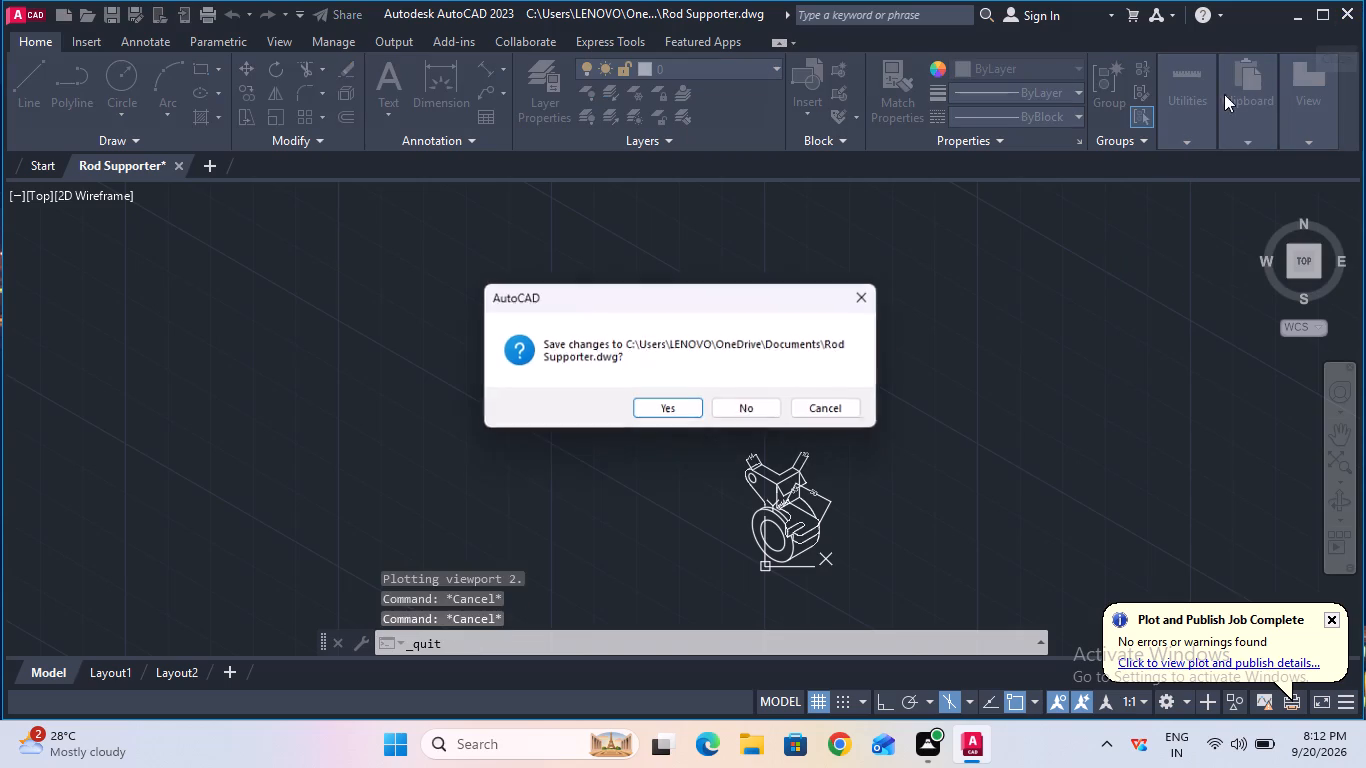
click(645, 410)
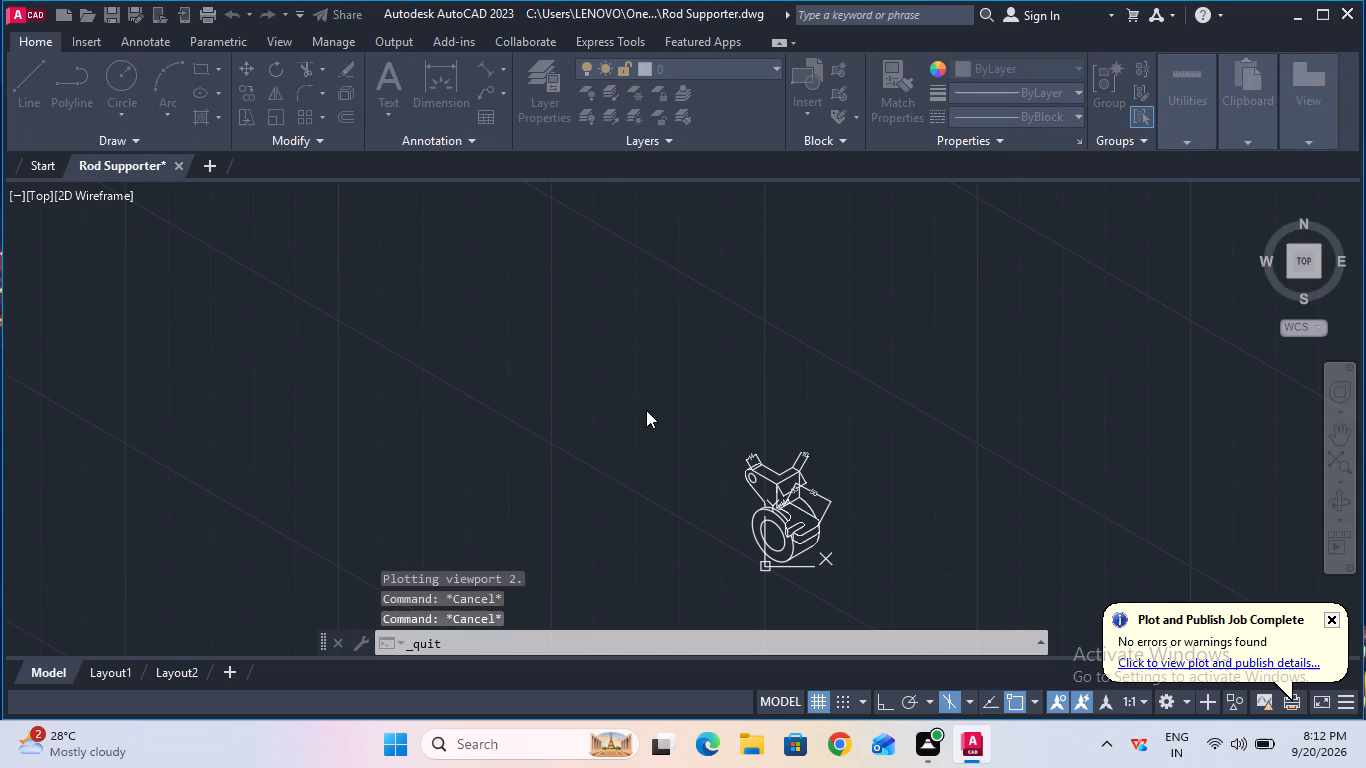